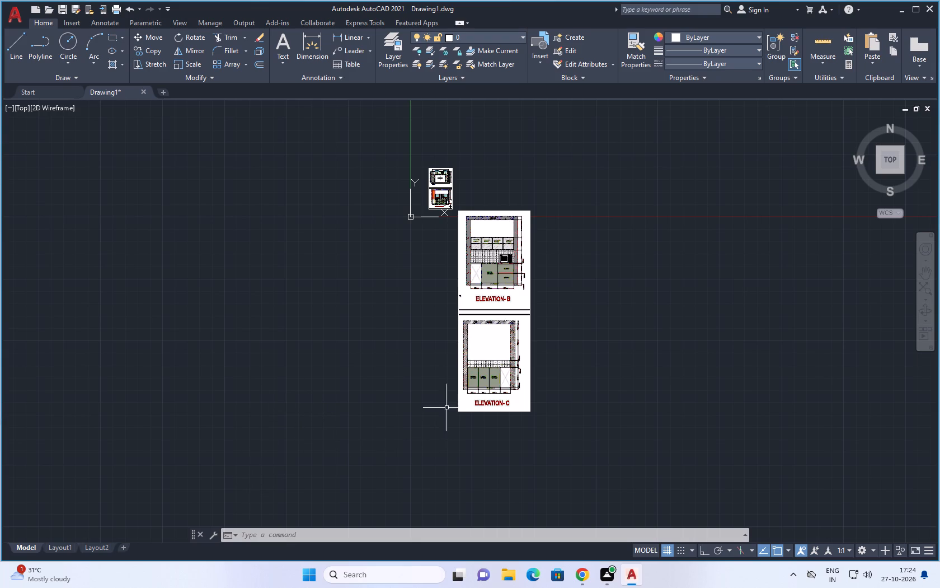
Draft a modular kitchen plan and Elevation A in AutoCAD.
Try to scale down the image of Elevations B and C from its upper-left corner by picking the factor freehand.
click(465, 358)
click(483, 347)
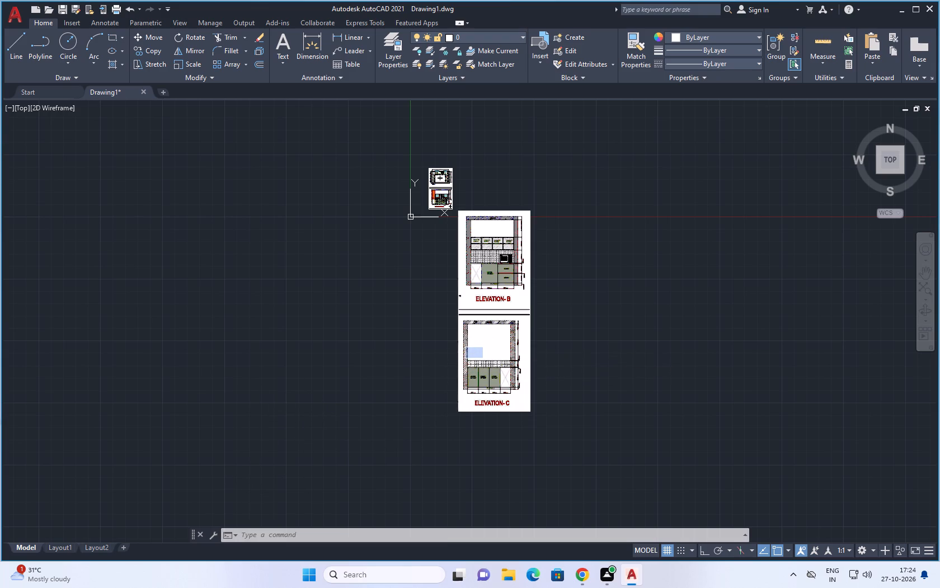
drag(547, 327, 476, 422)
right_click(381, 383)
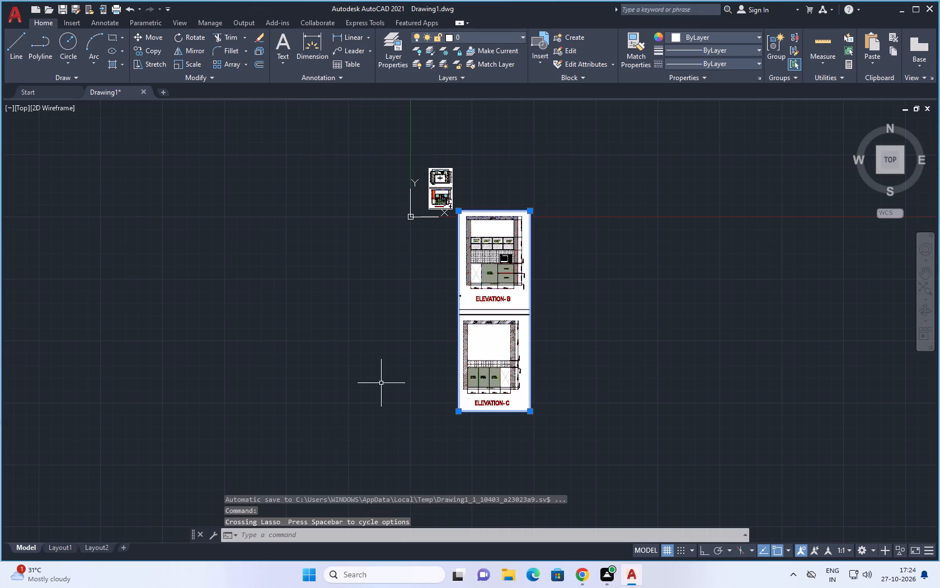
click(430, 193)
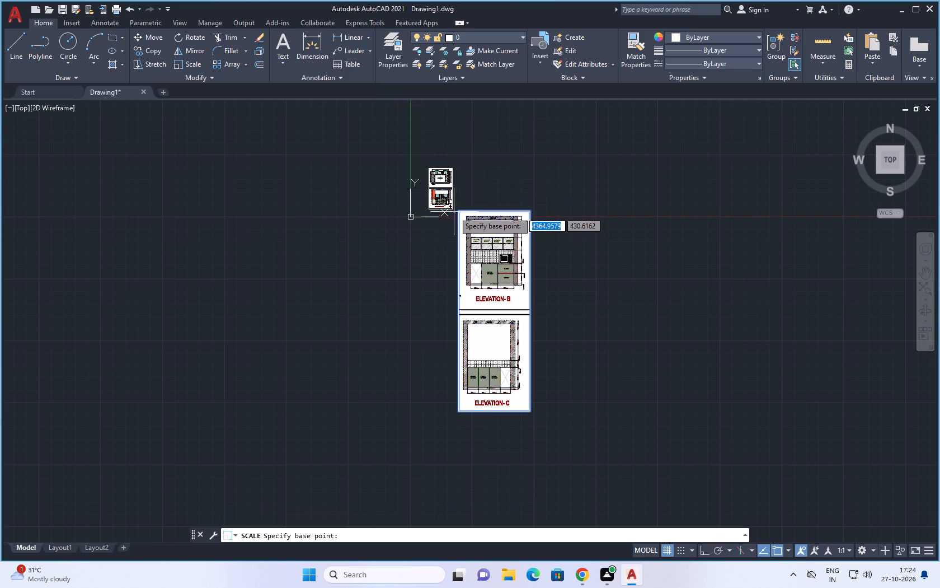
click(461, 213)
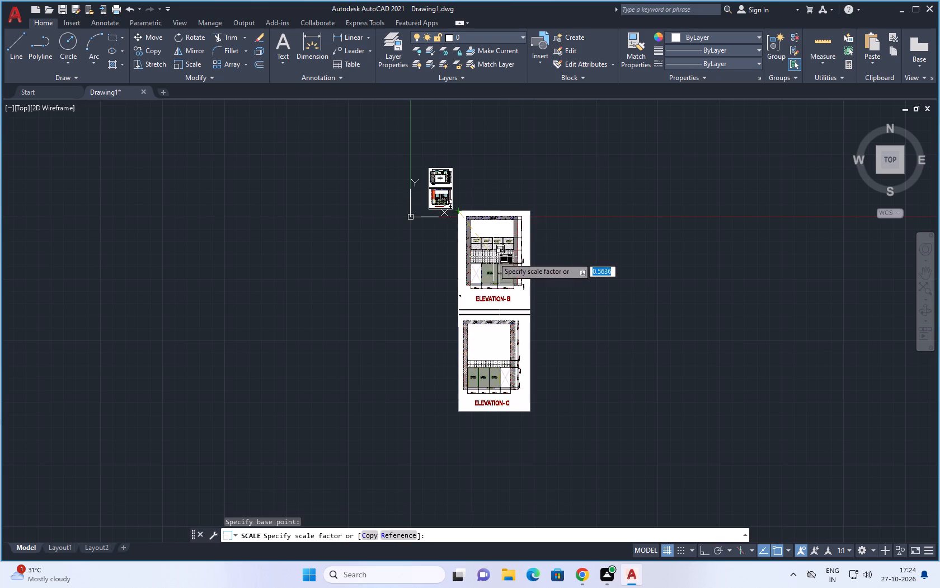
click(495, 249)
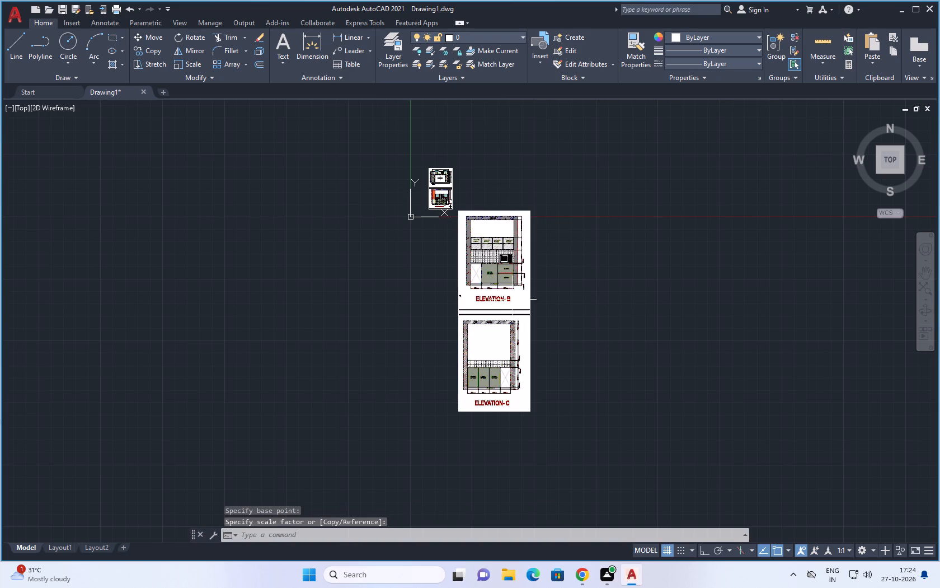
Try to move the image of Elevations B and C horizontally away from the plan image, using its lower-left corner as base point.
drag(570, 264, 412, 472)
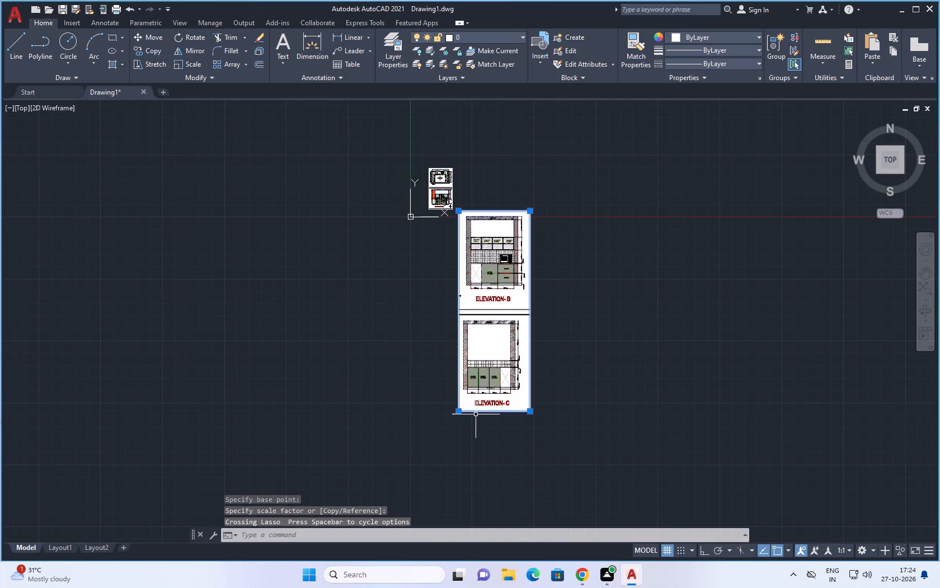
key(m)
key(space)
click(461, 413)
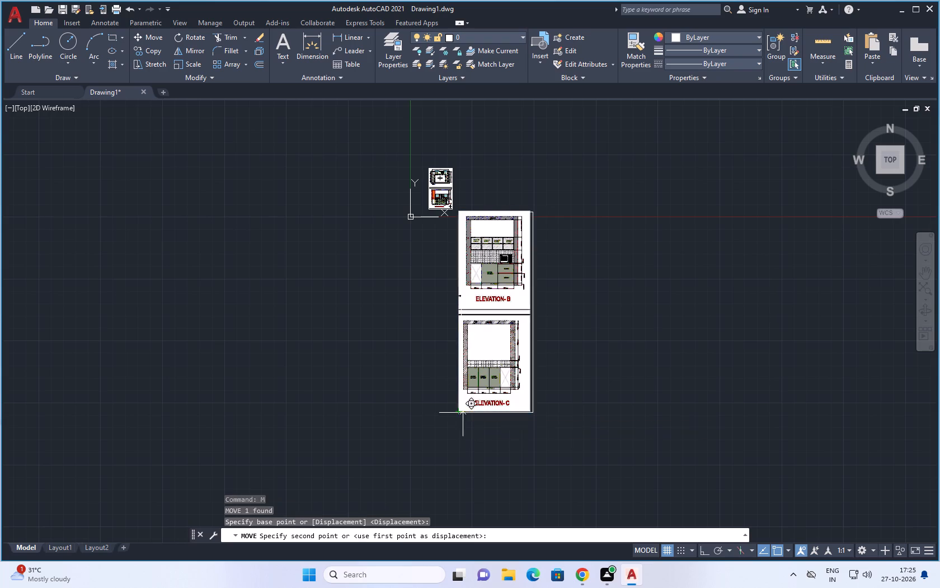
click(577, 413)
Delete the image showing Elevations B and C.
click(491, 405)
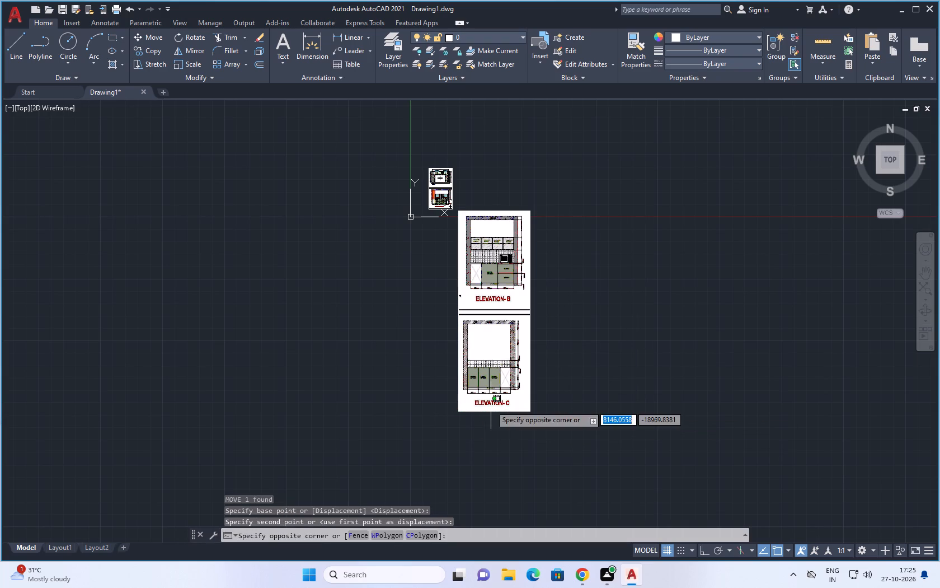
click(527, 211)
click(497, 266)
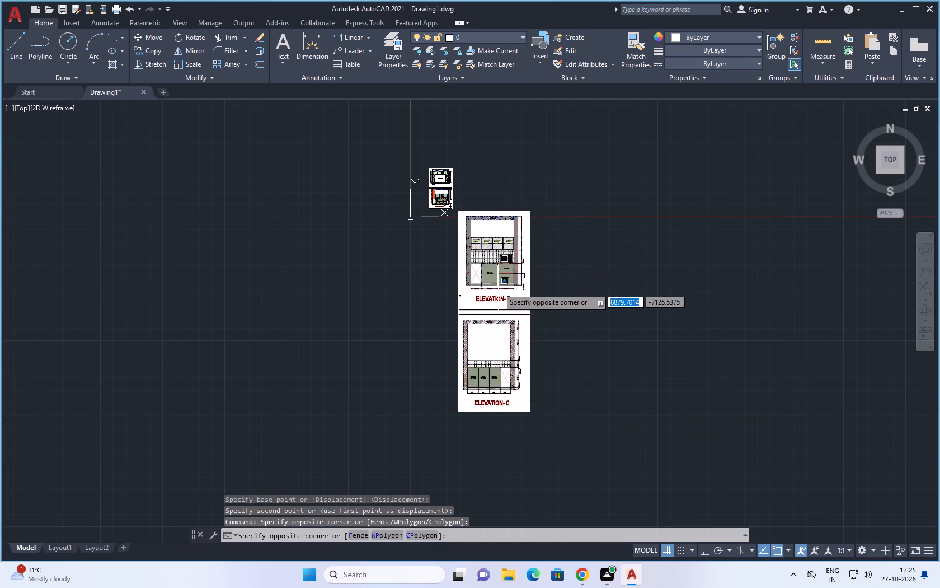
click(498, 288)
drag(559, 270, 367, 446)
key(Delete)
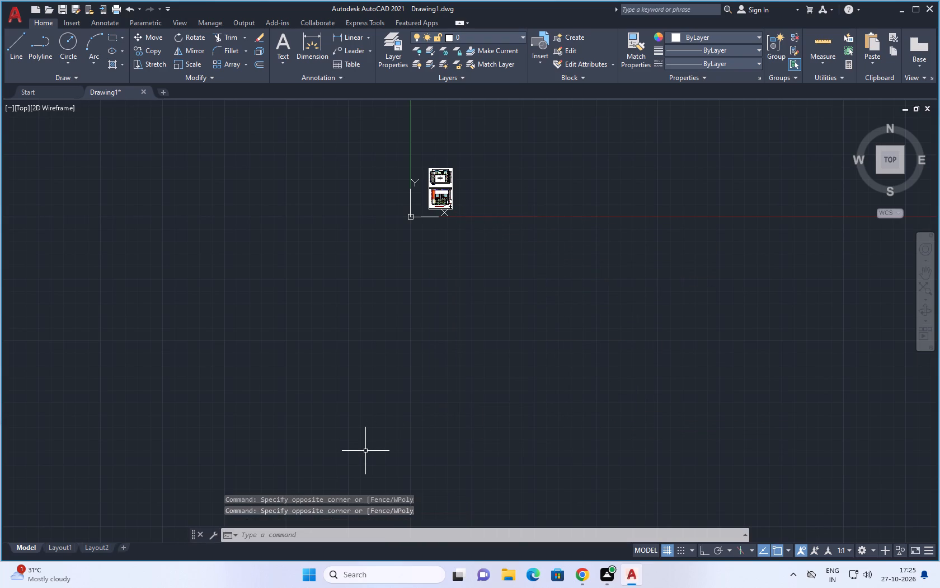
Paste the Elevations B and C image from the clipboard into the empty area beside the small plan image.
key(ctrl+c)
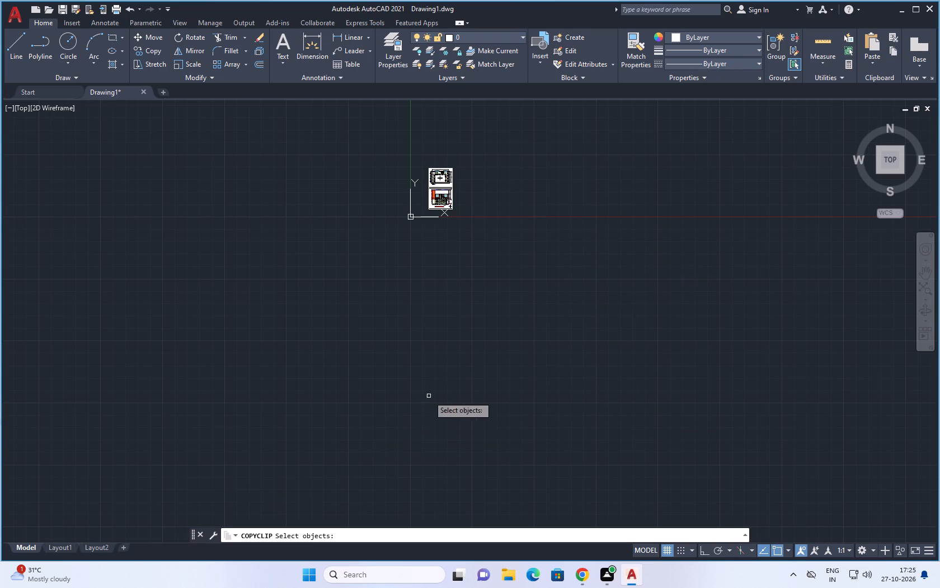
click(429, 379)
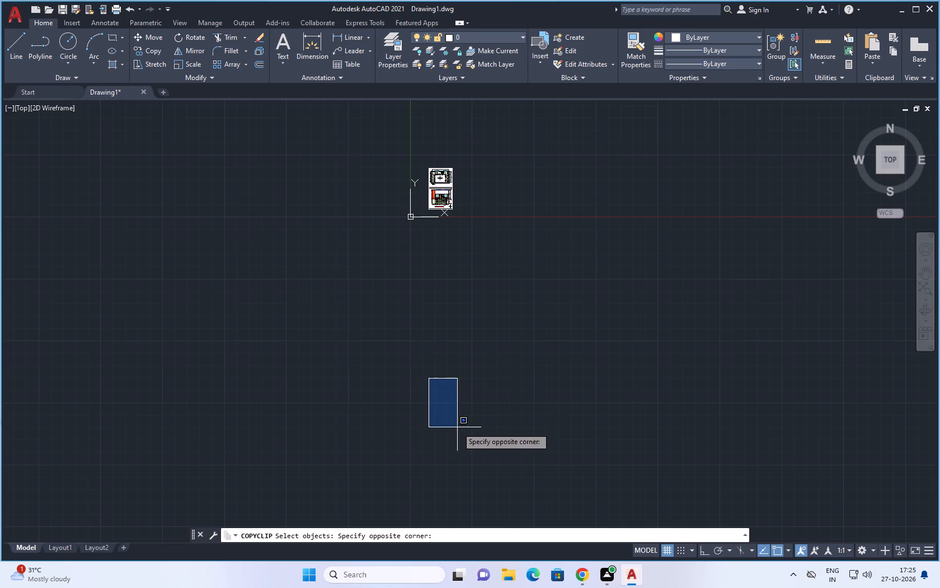
click(459, 428)
key(ctrl+v)
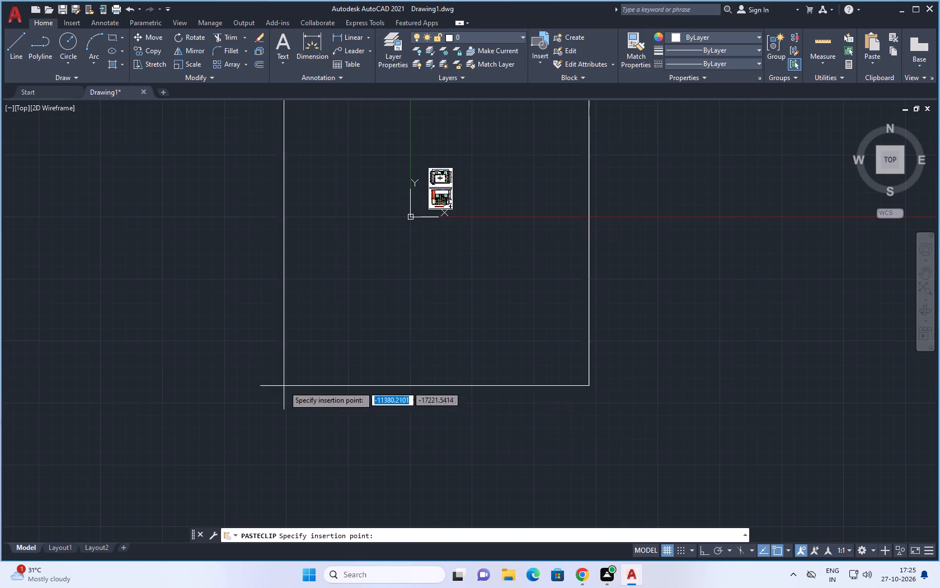
click(88, 419)
scroll(279, 440, down, 4)
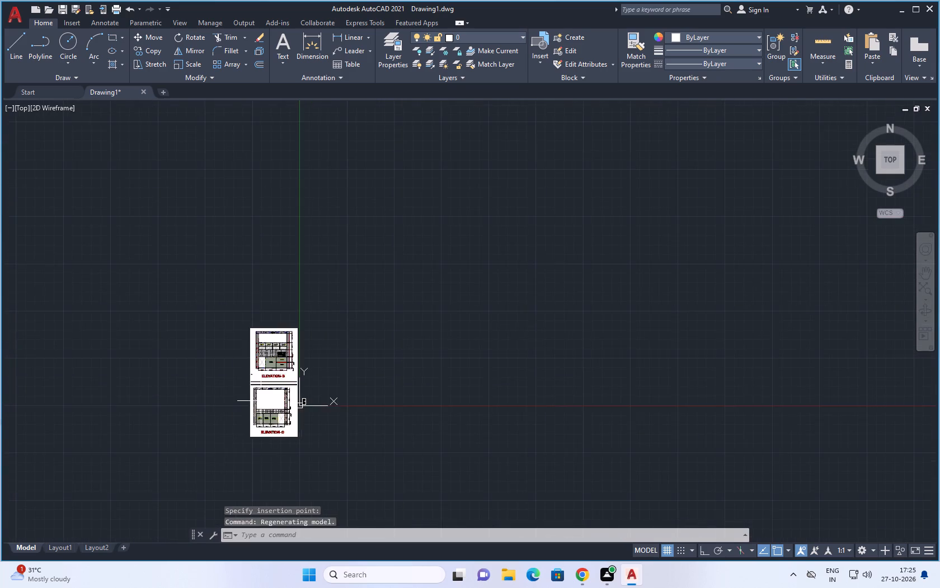
scroll(261, 399, up, 3)
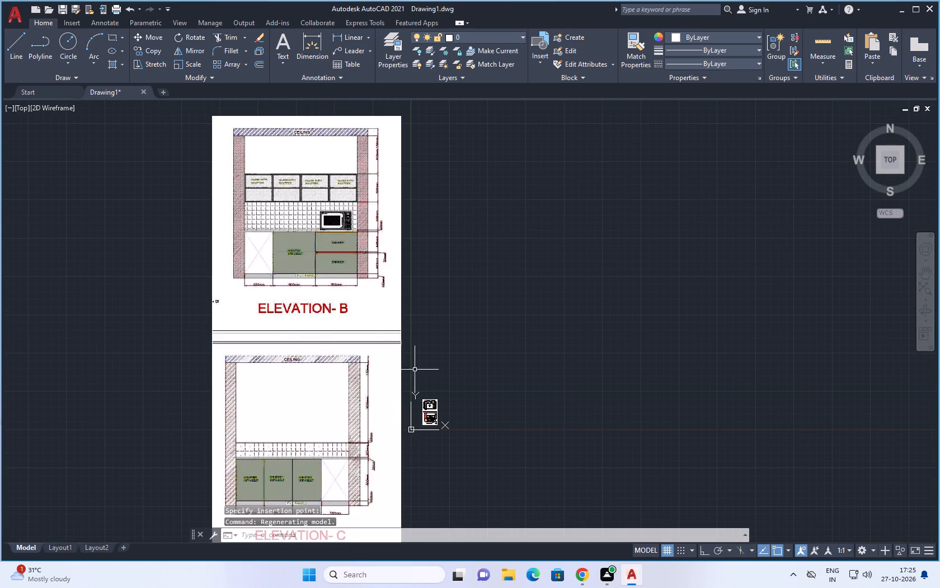
Set the UCS icon to the Noorigin option with UCSICON.
key(u)
text(CSI)
text(CON NO)
key(space)
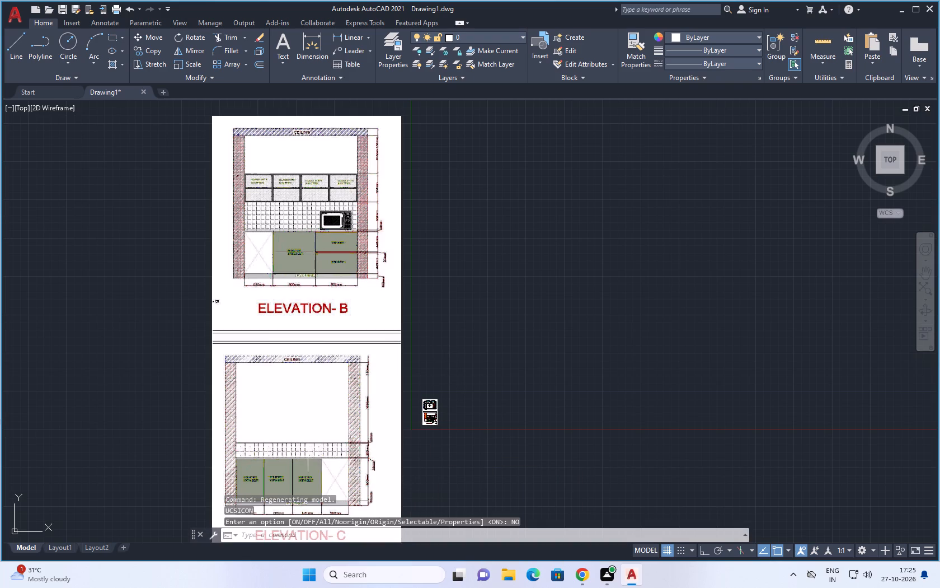
Turn off the drawing grid.
click(670, 552)
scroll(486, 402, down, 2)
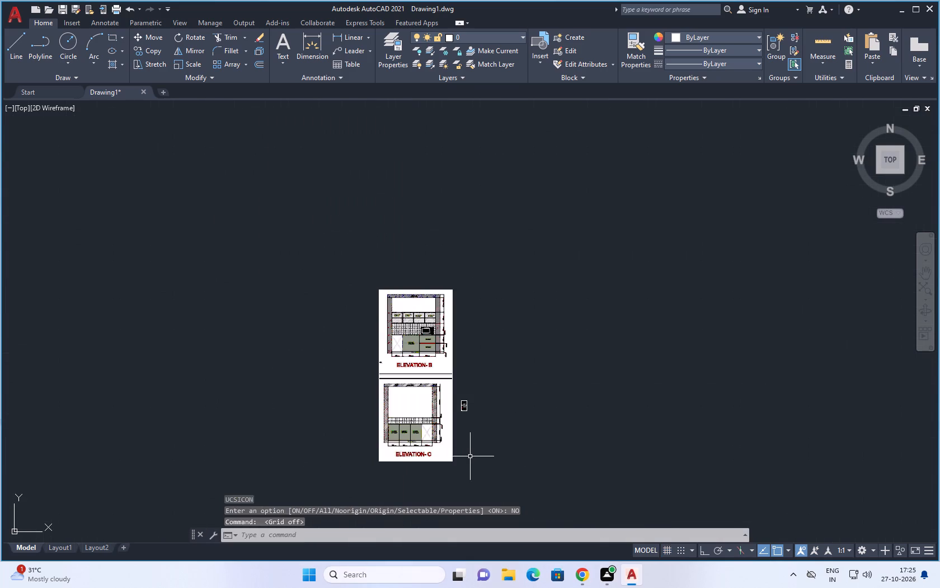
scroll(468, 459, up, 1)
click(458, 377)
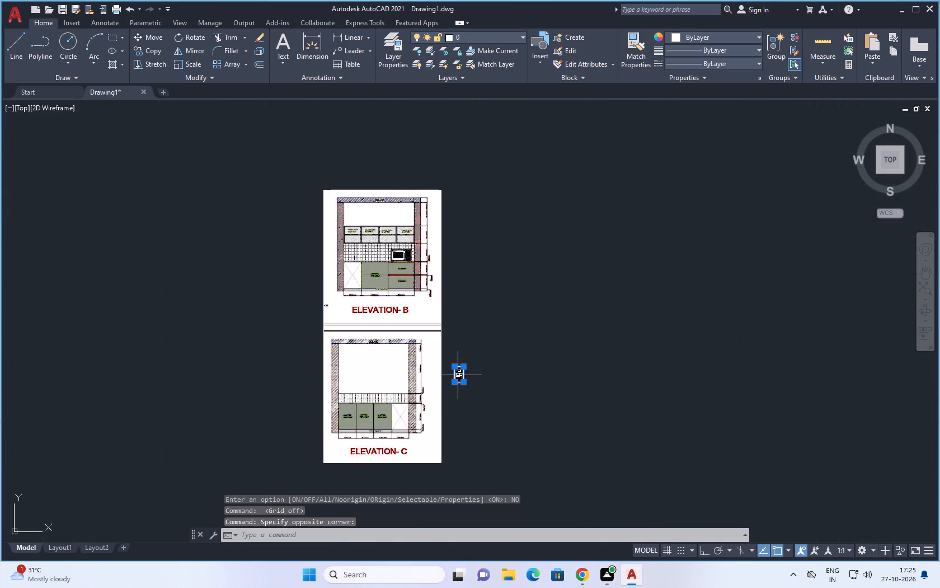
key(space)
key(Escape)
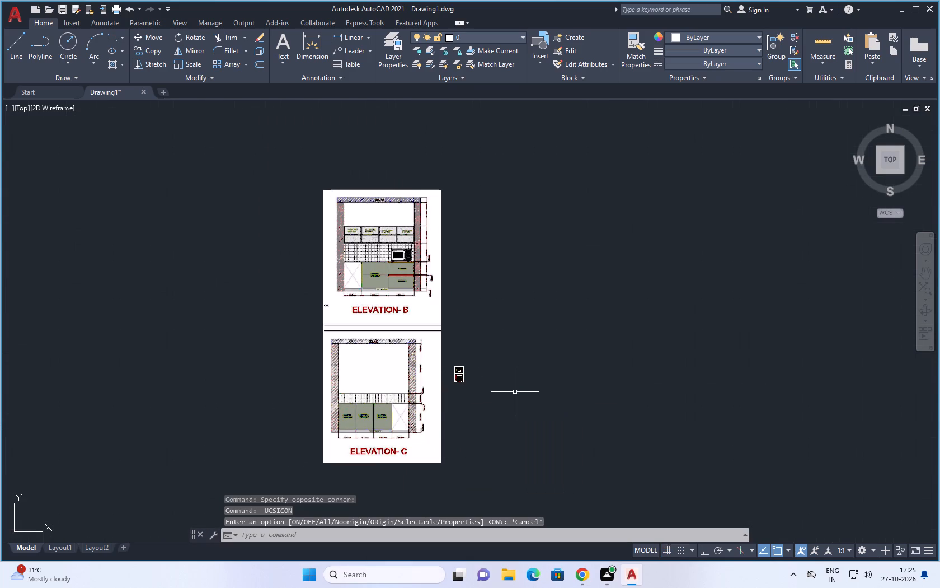
Set the length type to Decimal in the drawing units and accept the settings.
text(UN)
key(space)
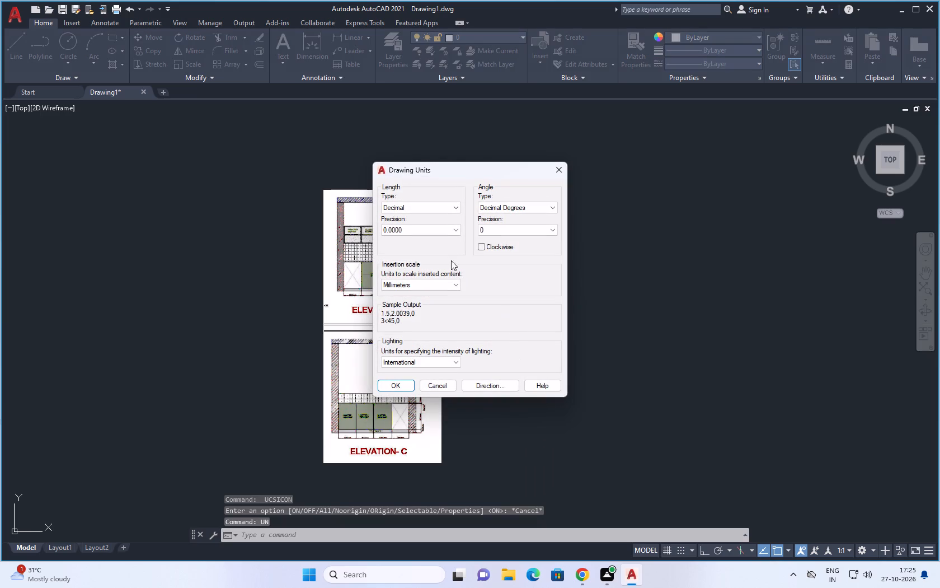
click(441, 205)
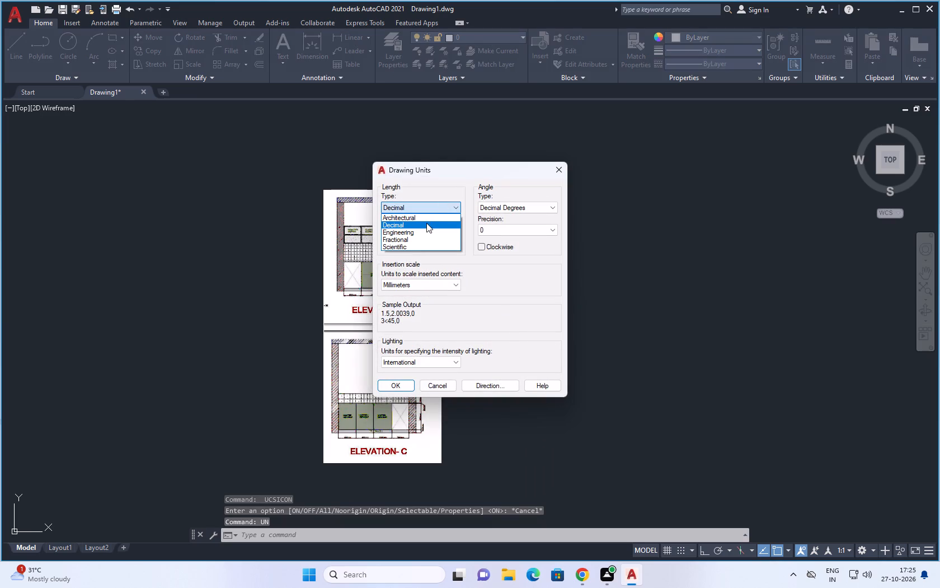
click(426, 223)
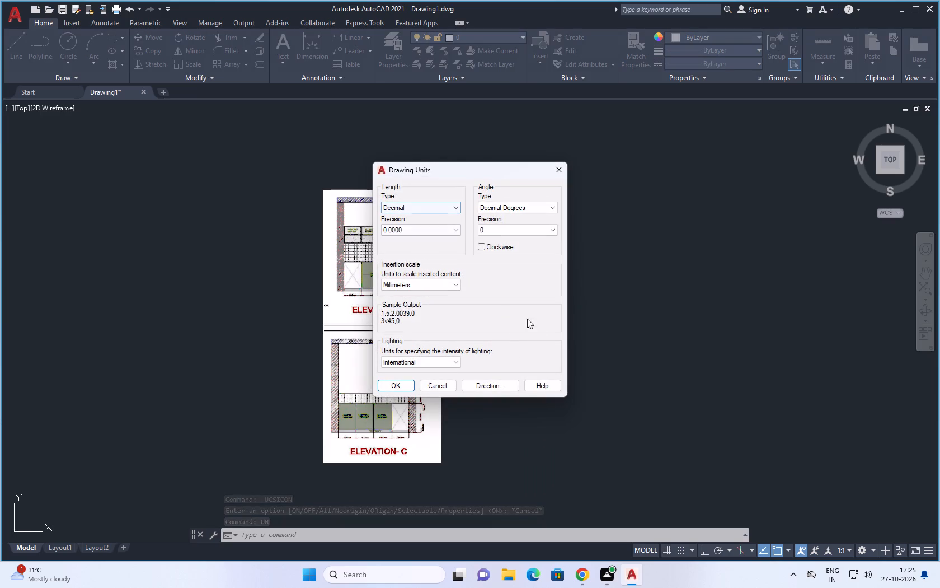
click(396, 383)
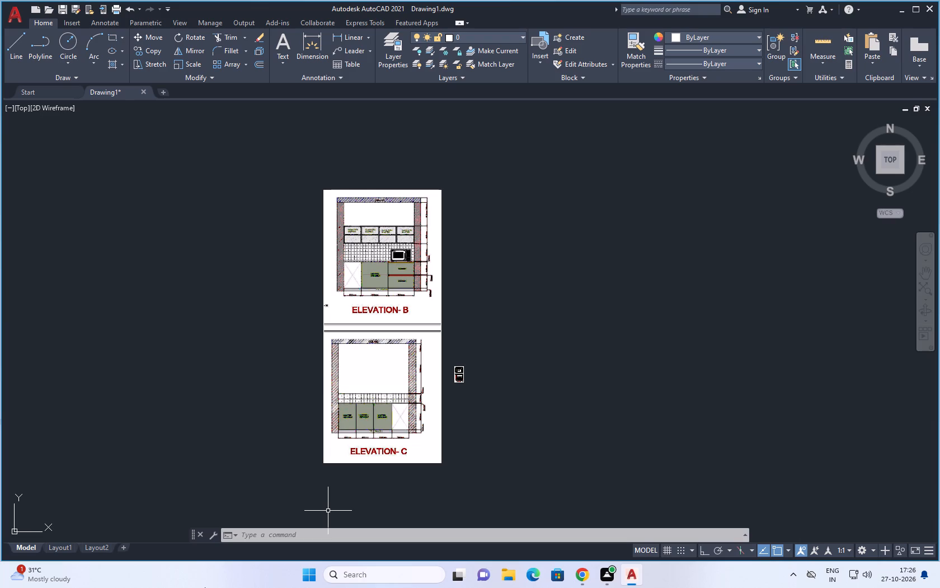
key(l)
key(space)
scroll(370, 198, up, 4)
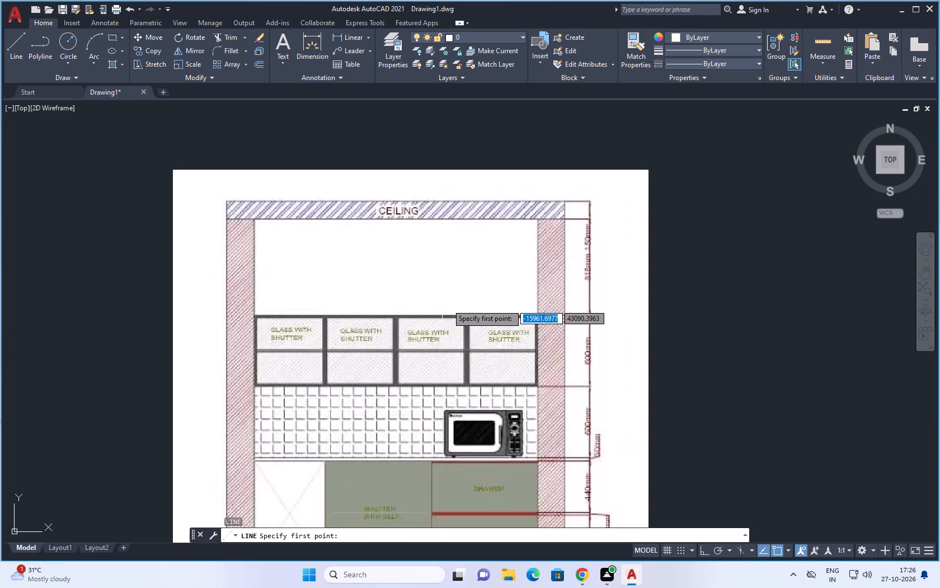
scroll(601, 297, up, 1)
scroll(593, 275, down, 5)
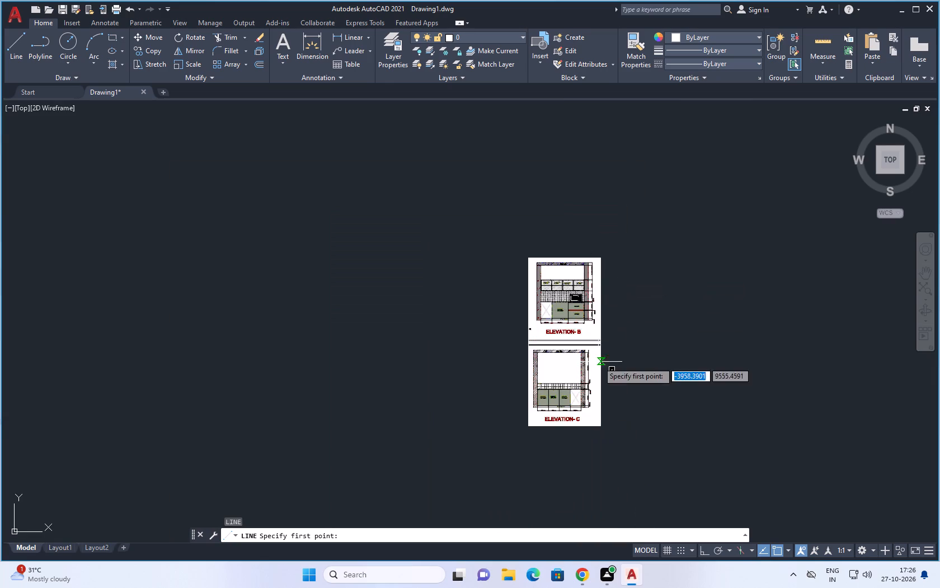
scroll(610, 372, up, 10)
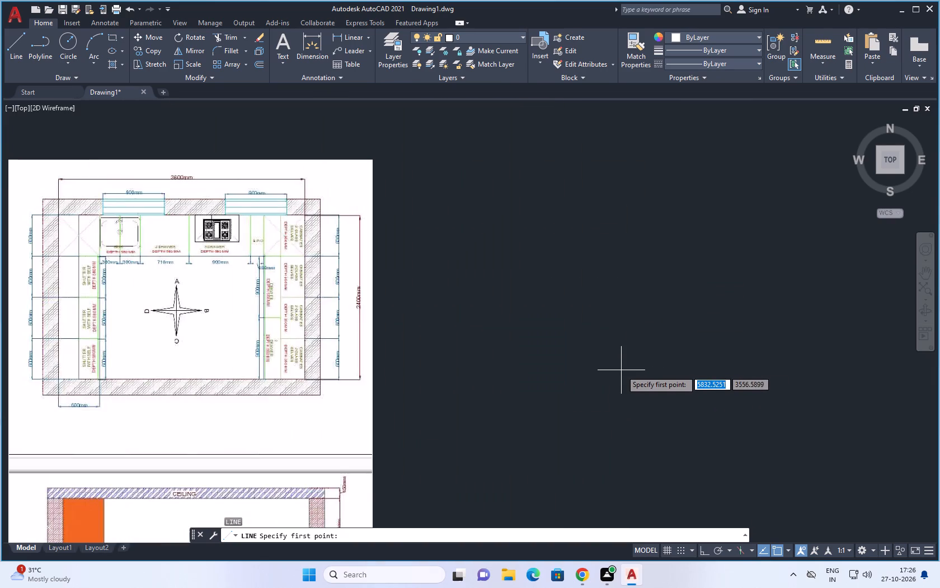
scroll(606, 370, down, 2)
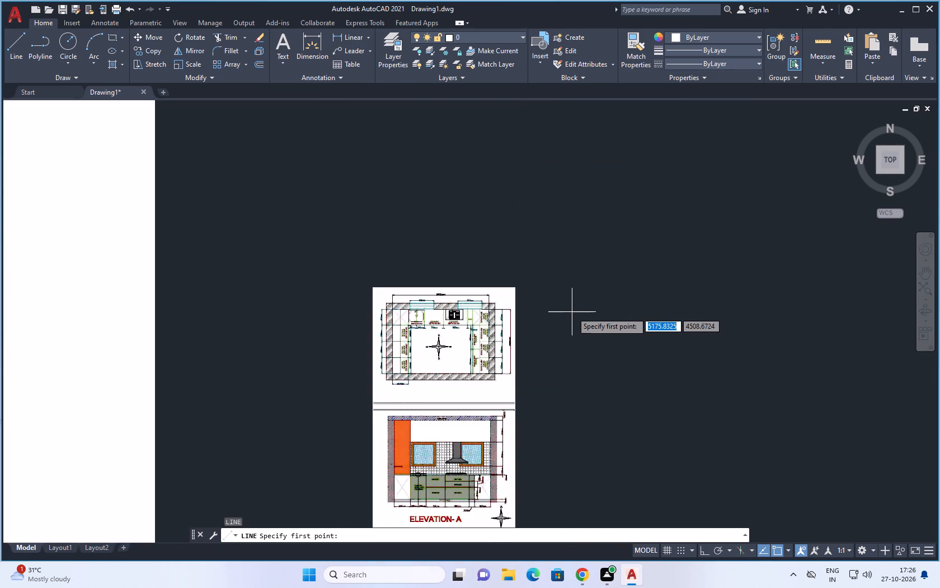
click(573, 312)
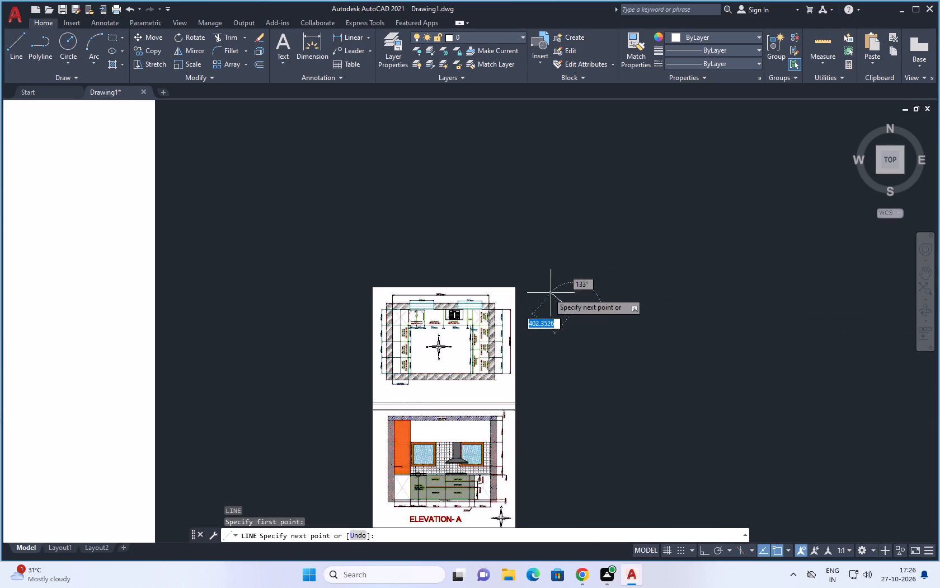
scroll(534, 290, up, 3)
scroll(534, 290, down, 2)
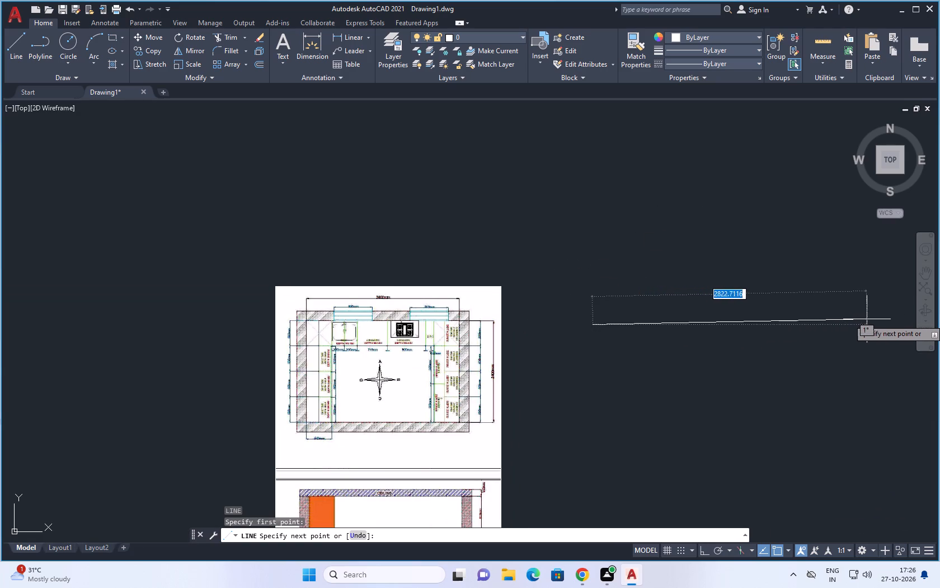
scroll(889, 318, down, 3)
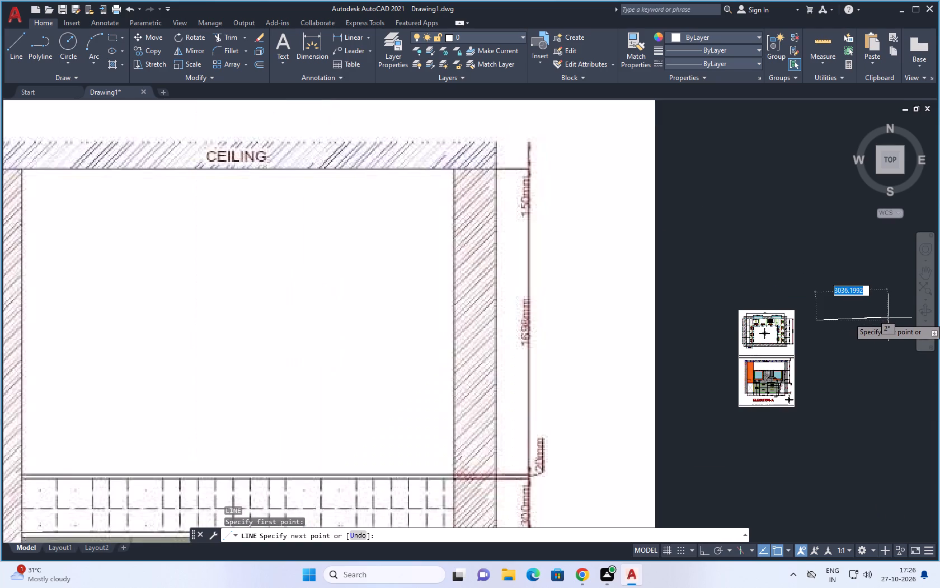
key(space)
Scale down the Elevations B and C image freehand from its upper-right corner.
click(617, 363)
scroll(617, 363, down, 4)
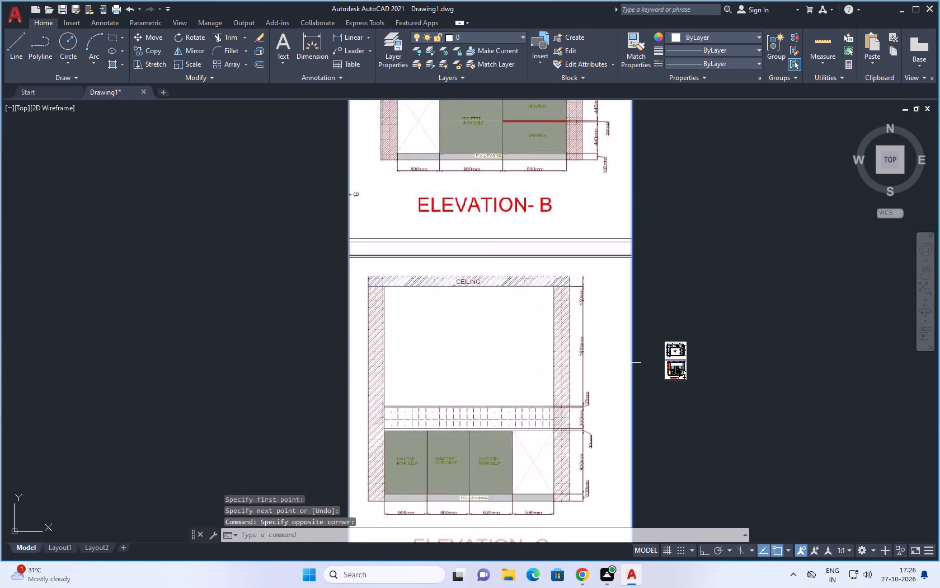
scroll(617, 362, down, 4)
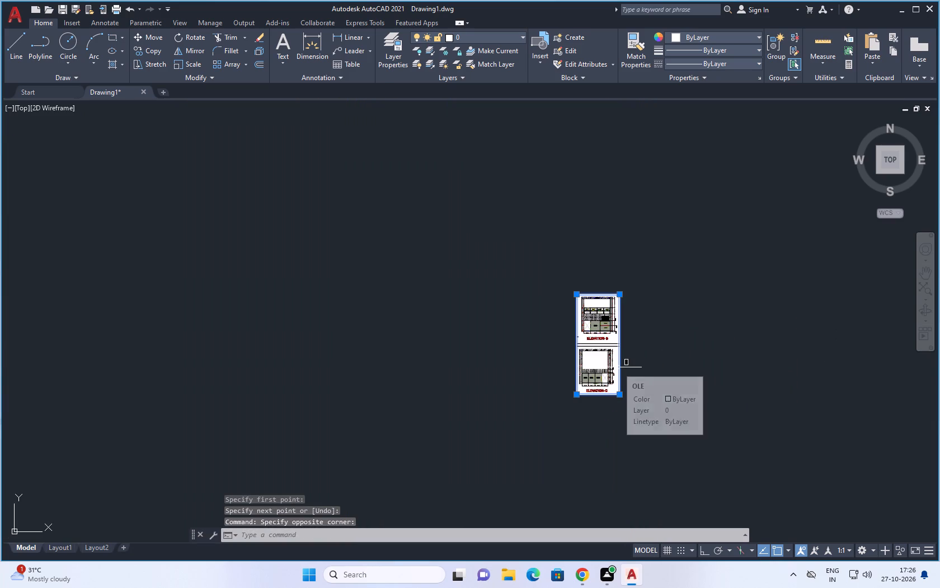
right_click(618, 367)
click(656, 180)
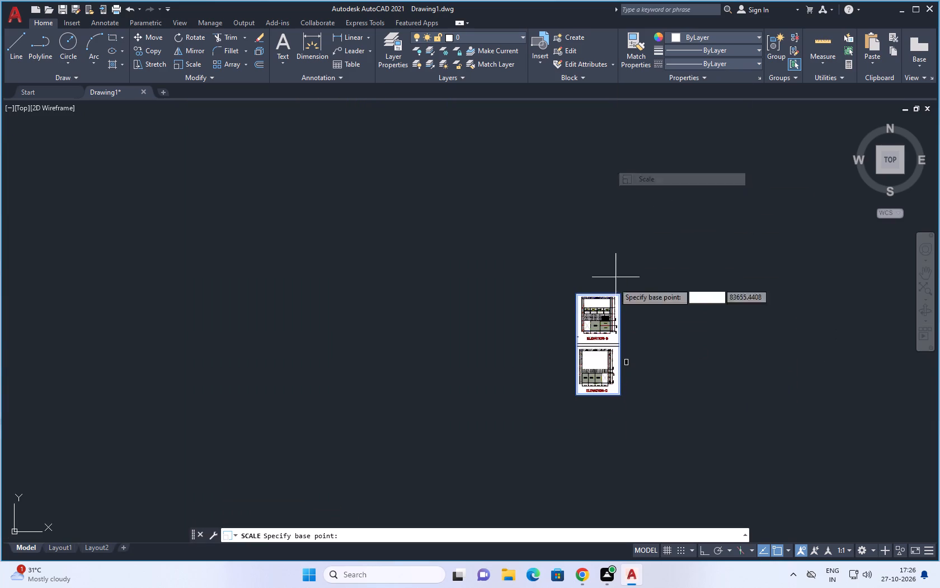
click(615, 295)
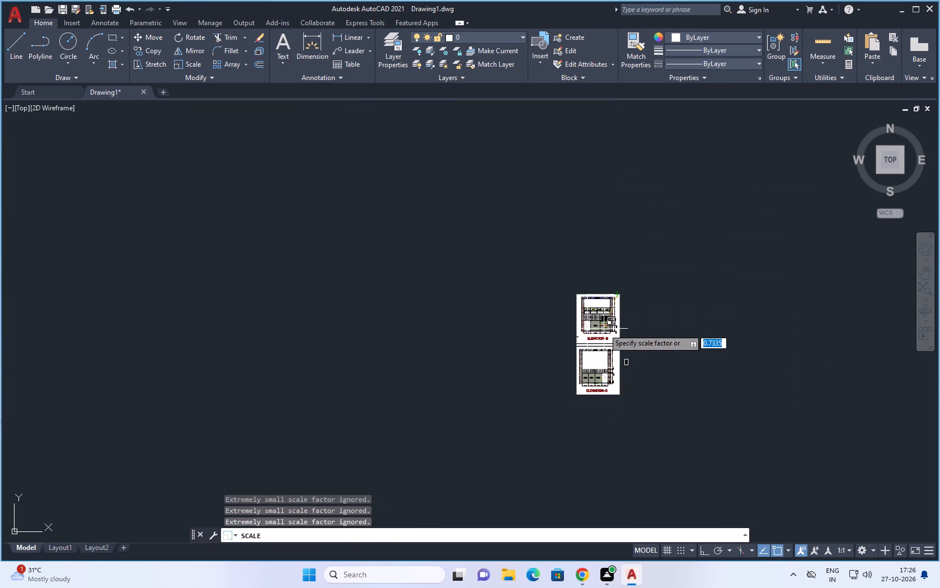
click(605, 315)
Scale the Elevations B and C image again from its upper-right corner by a factor of about 0.41.
scroll(610, 322, up, 2)
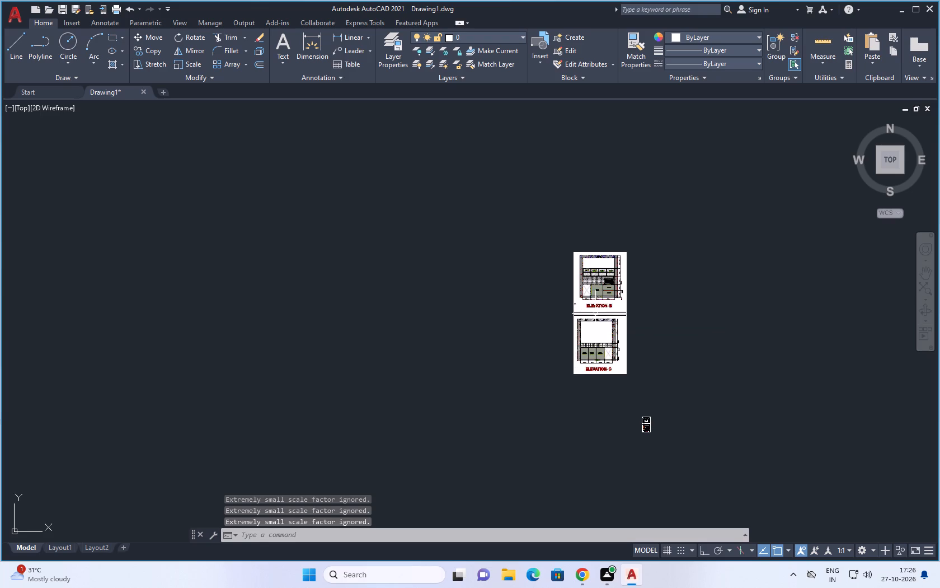
click(595, 314)
right_click(595, 313)
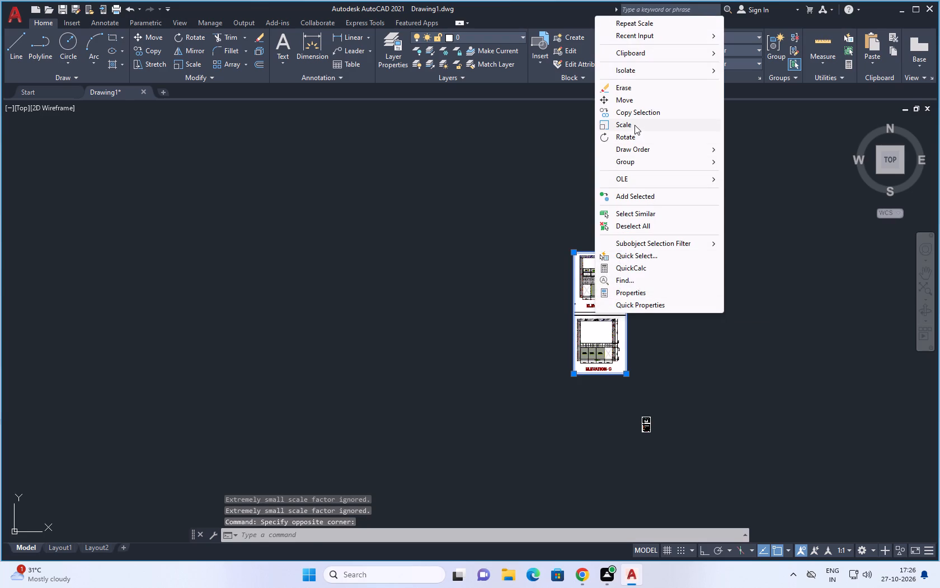
click(634, 125)
click(626, 253)
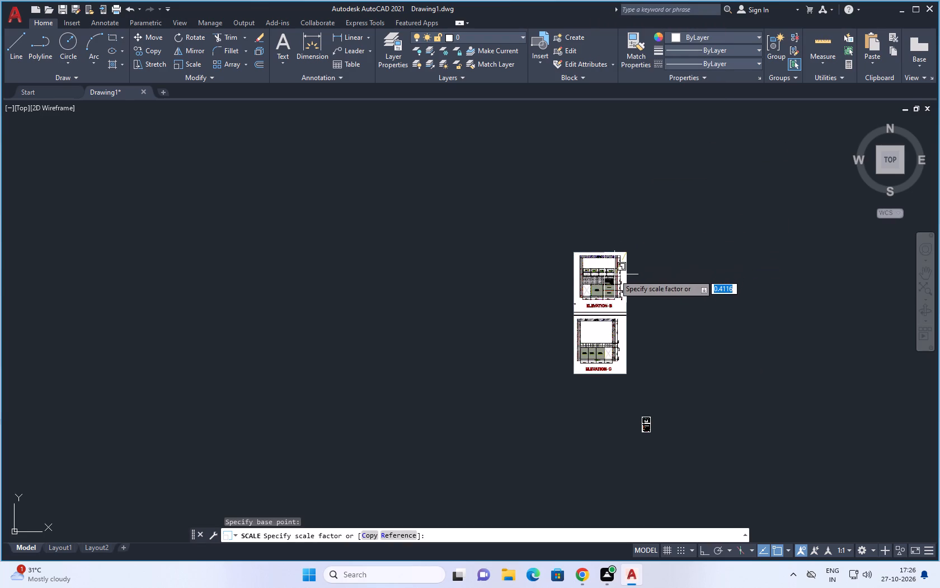
click(614, 274)
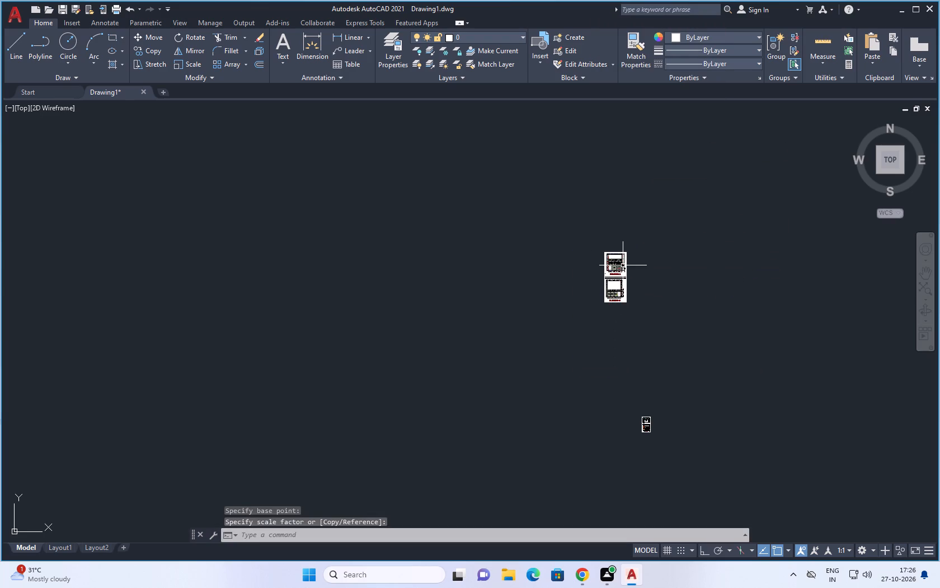
Shrink the Elevations B and C image slightly more, by a factor of about 0.8 from its upper-right corner.
click(617, 270)
right_click(615, 270)
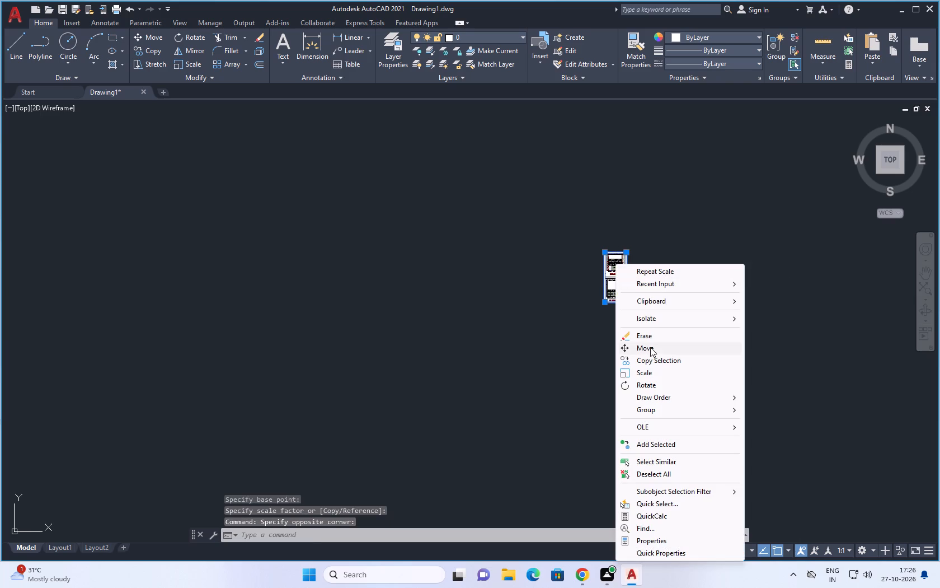
click(651, 375)
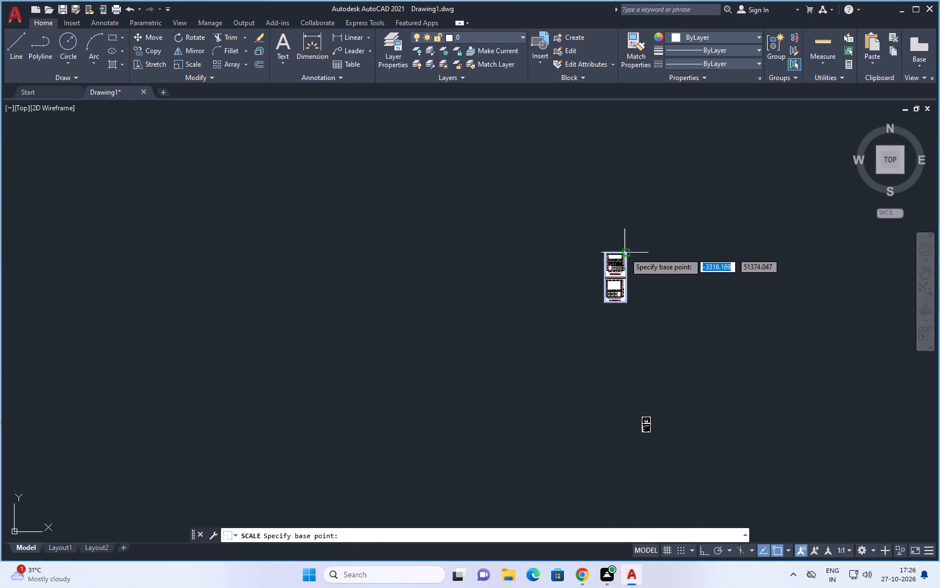
click(626, 254)
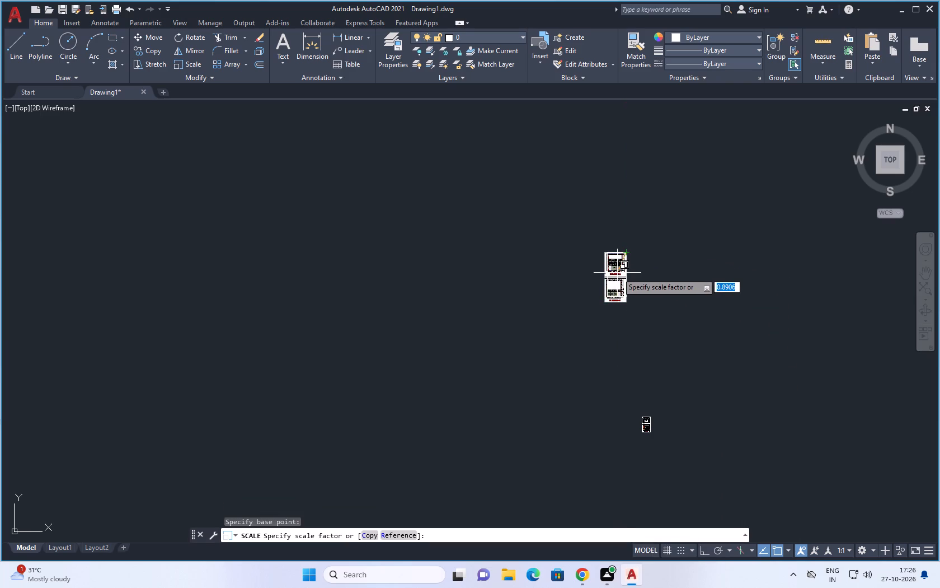
click(618, 271)
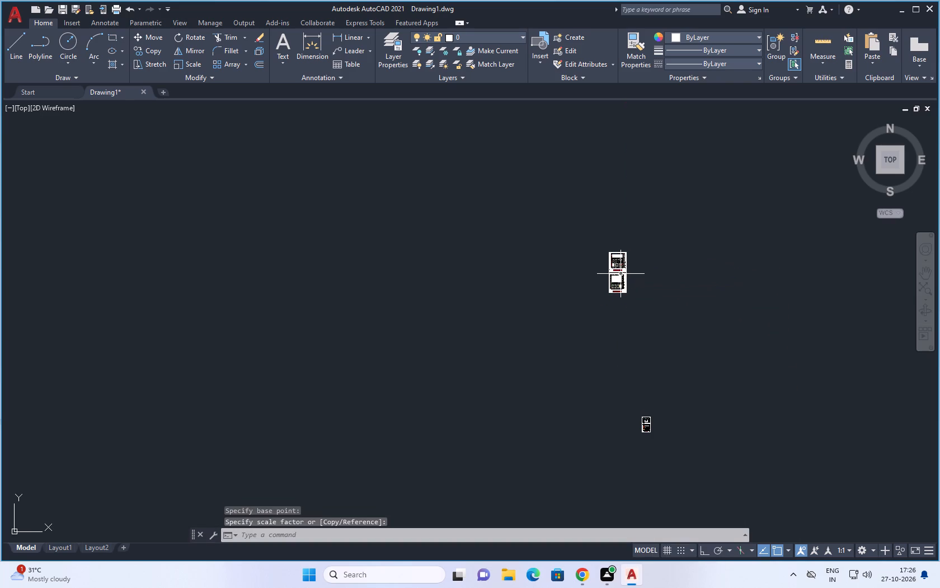
Move the Elevations B and C image by its upper-right corner to just left of the plan image, aligning their top edges.
click(616, 276)
drag(687, 244, 525, 343)
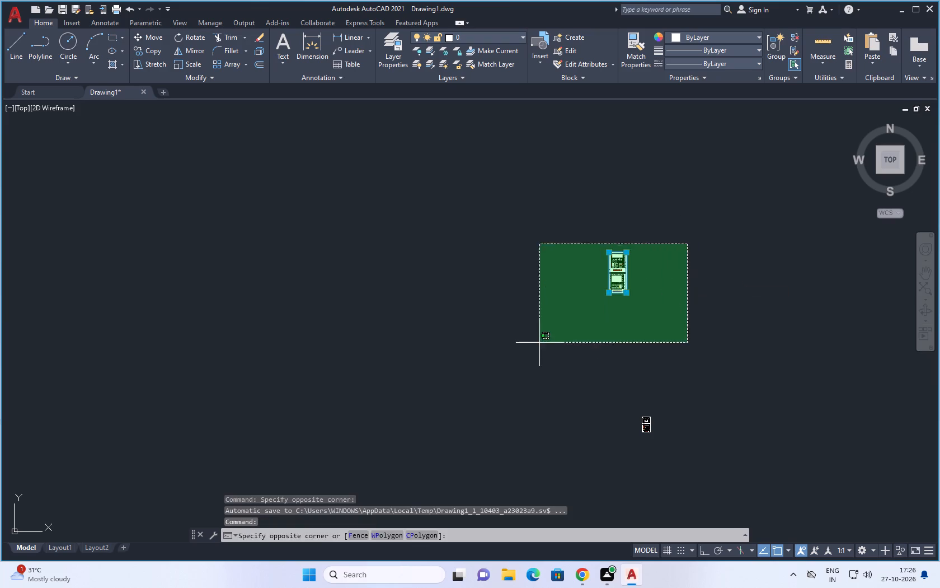
drag(525, 343, 440, 227)
key(m)
key(space)
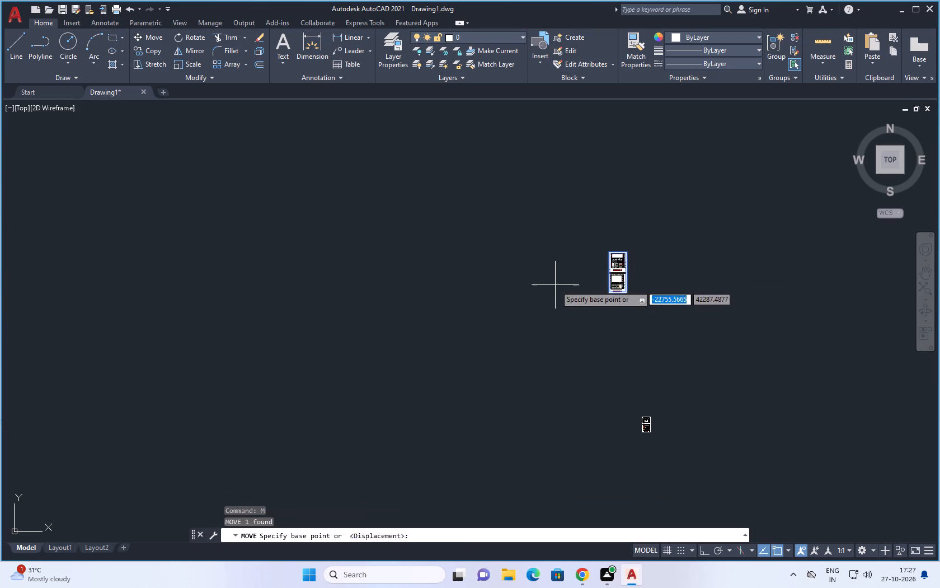
scroll(603, 251, up, 3)
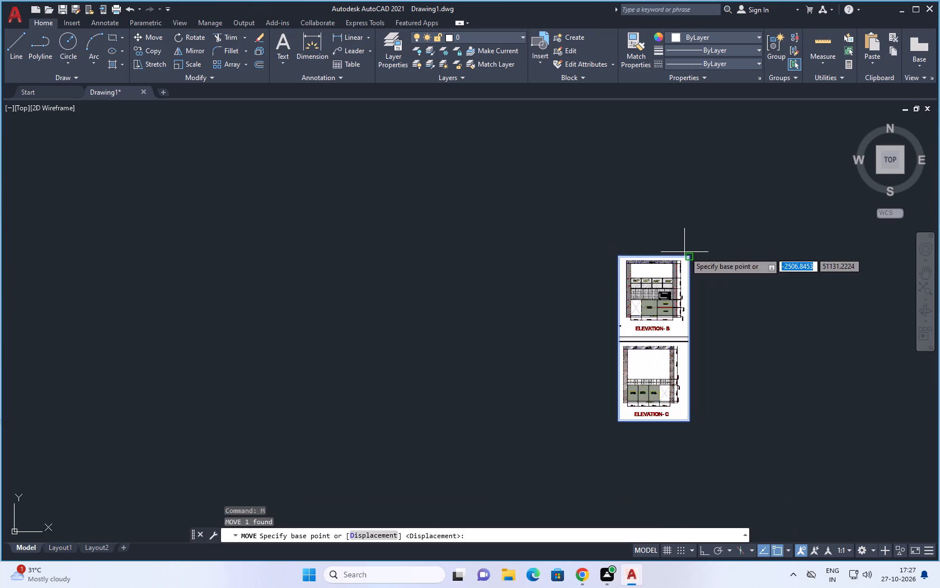
click(687, 256)
scroll(637, 283, down, 4)
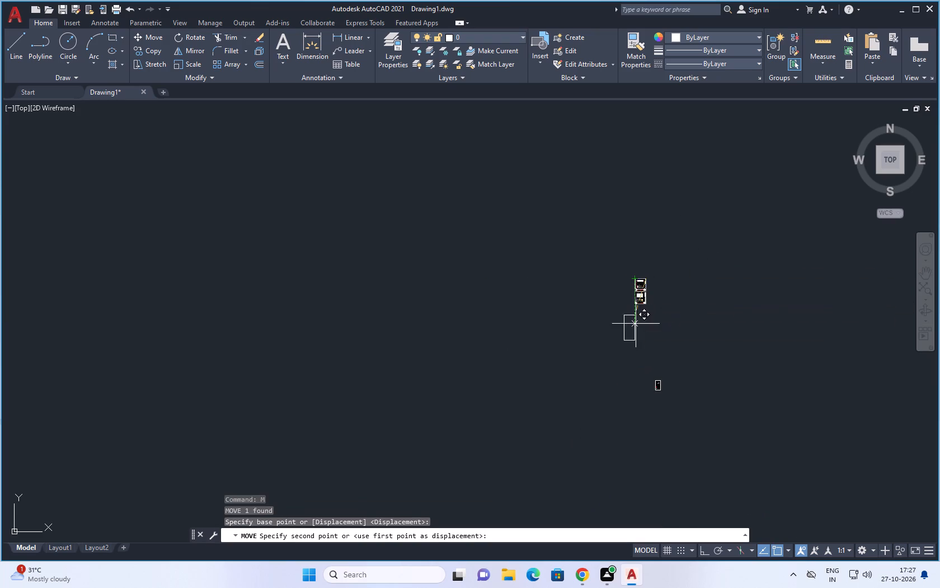
scroll(646, 391, up, 4)
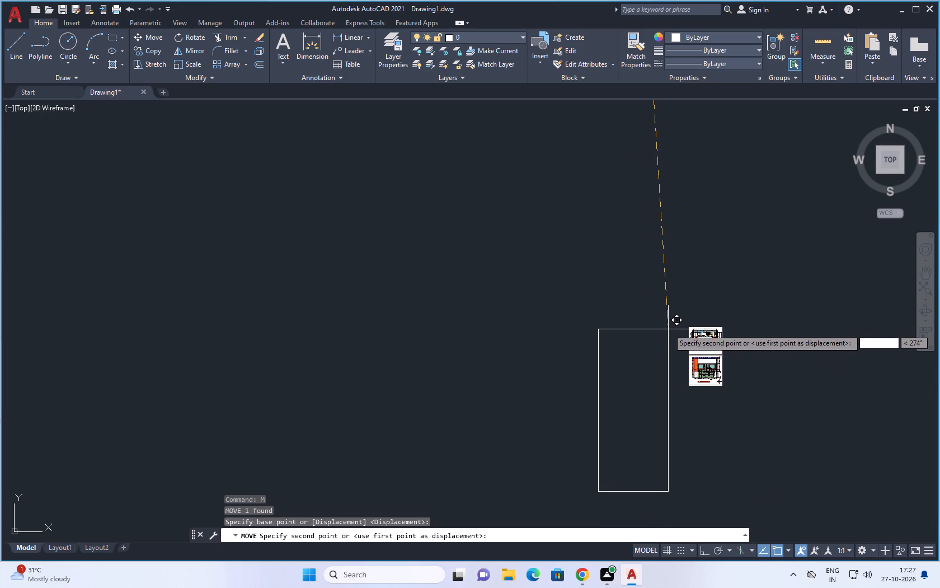
click(668, 326)
Scale the Elevations B and C image from its upper-right corner to about the width of the plan image.
scroll(671, 382, up, 3)
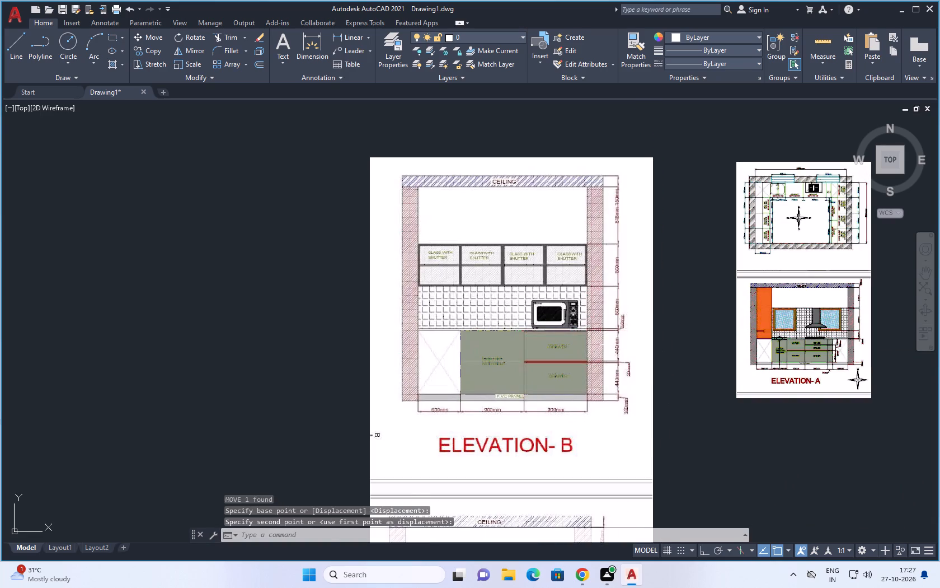
click(624, 345)
drag(674, 258, 350, 386)
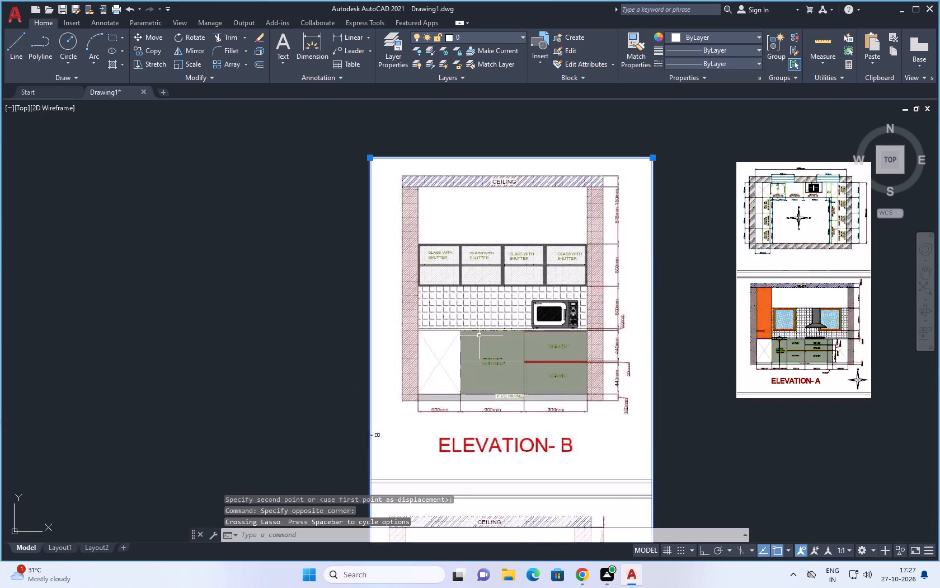
scroll(531, 292, down, 4)
right_click(531, 292)
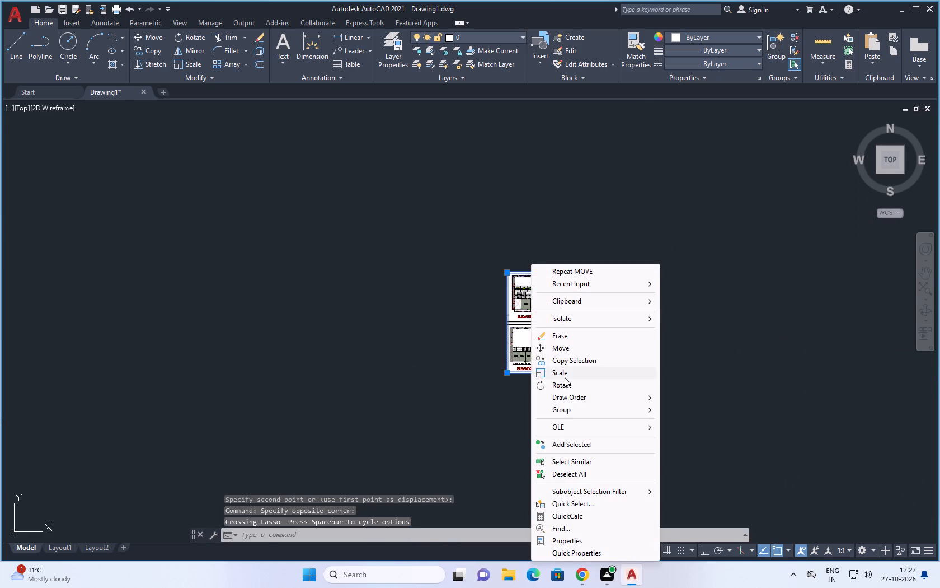
click(565, 377)
click(549, 274)
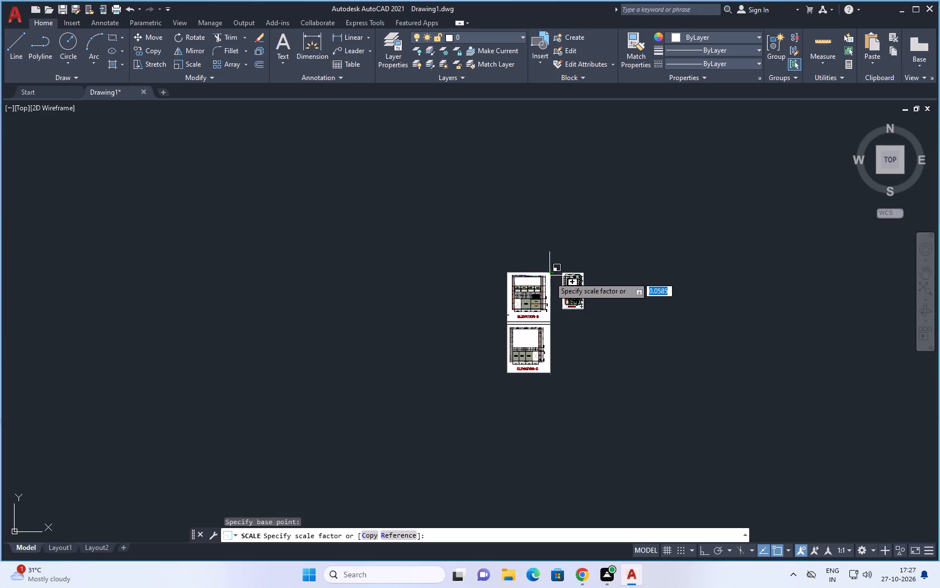
click(543, 296)
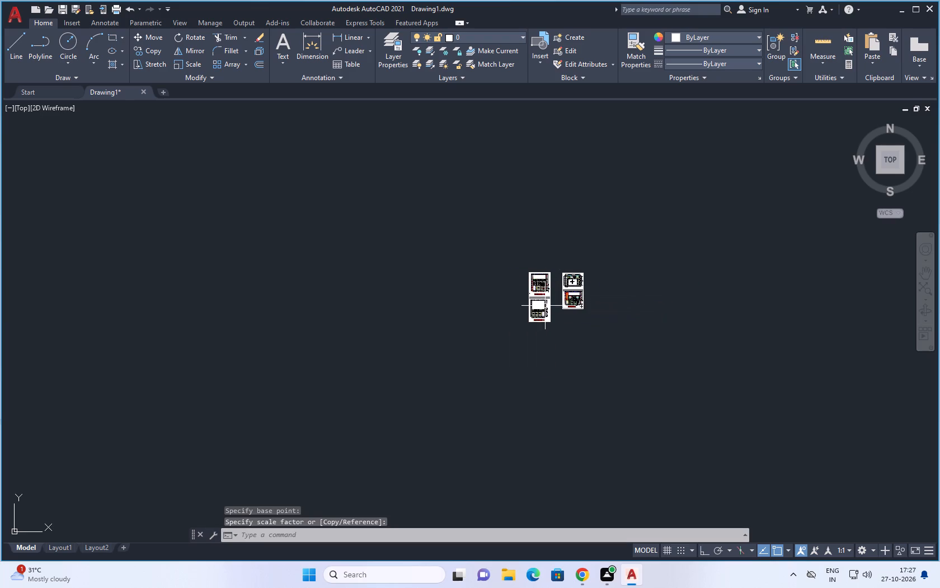
Scale the Elevations B and C image from its upper-right corner by a factor of about 0.8.
scroll(546, 307, up, 3)
click(532, 245)
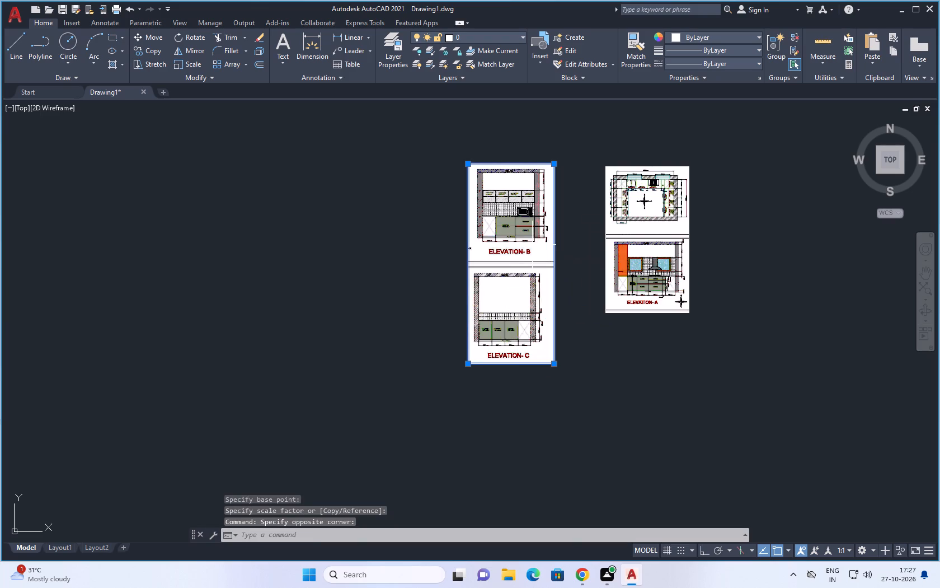
right_click(543, 238)
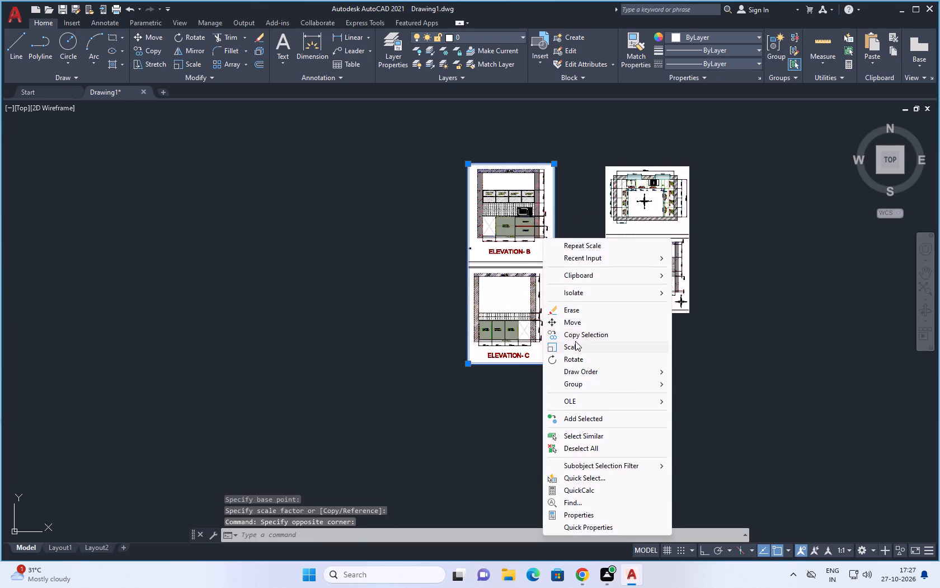
click(575, 347)
click(551, 167)
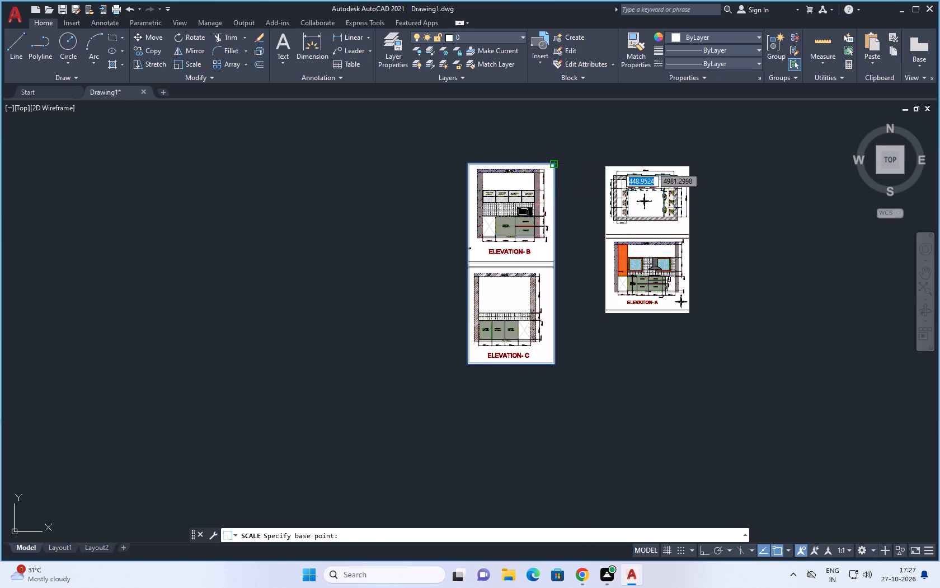
click(534, 242)
Examine the kitchen layout and its dimensions in the plan image.
scroll(541, 281, up, 2)
scroll(541, 283, down, 2)
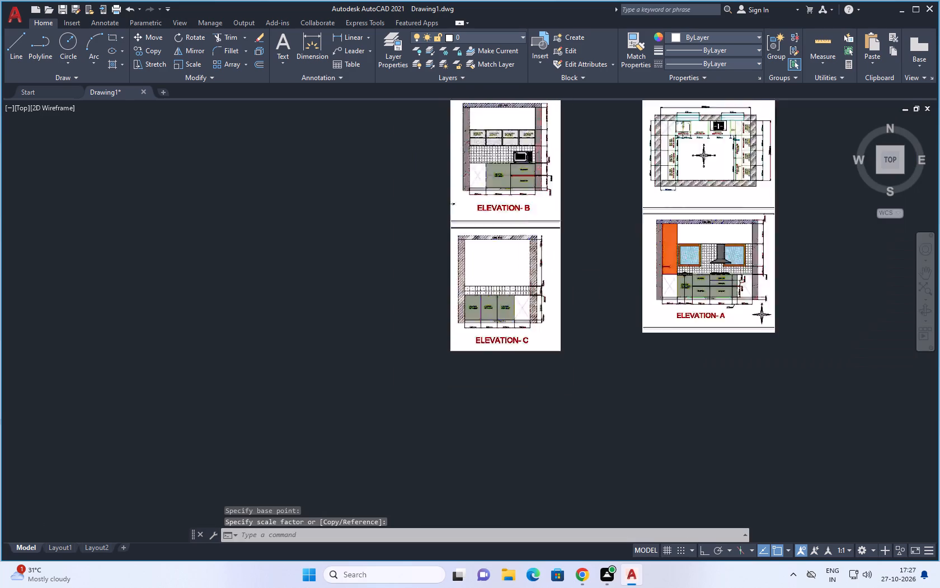
scroll(541, 283, down, 1)
scroll(532, 226, up, 4)
scroll(560, 268, down, 3)
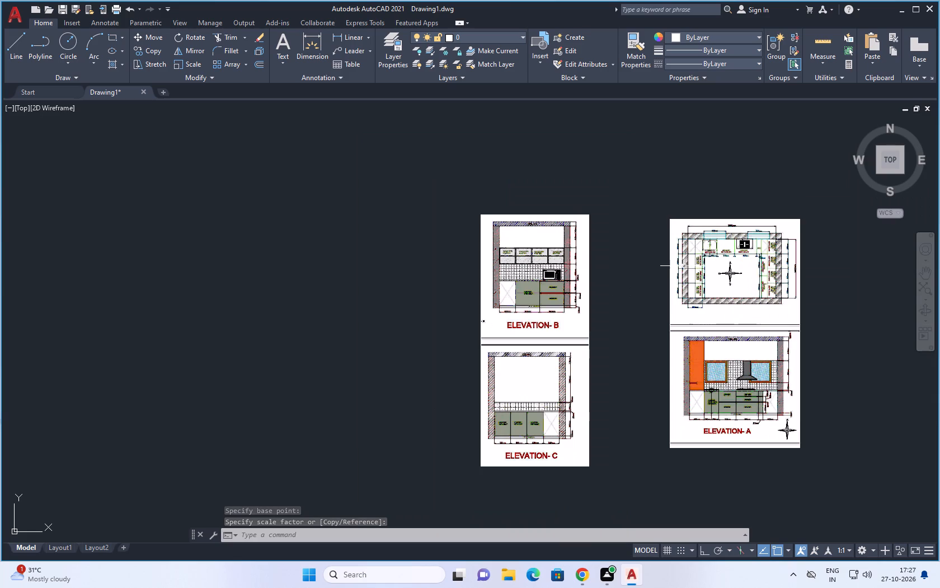
scroll(661, 266, down, 3)
scroll(717, 258, up, 5)
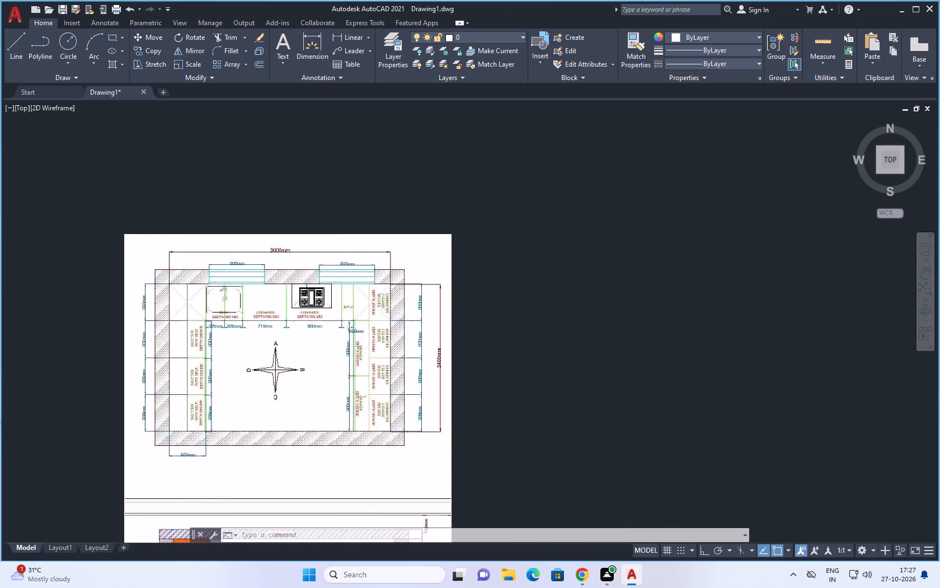
scroll(256, 272, up, 1)
scroll(256, 272, down, 1)
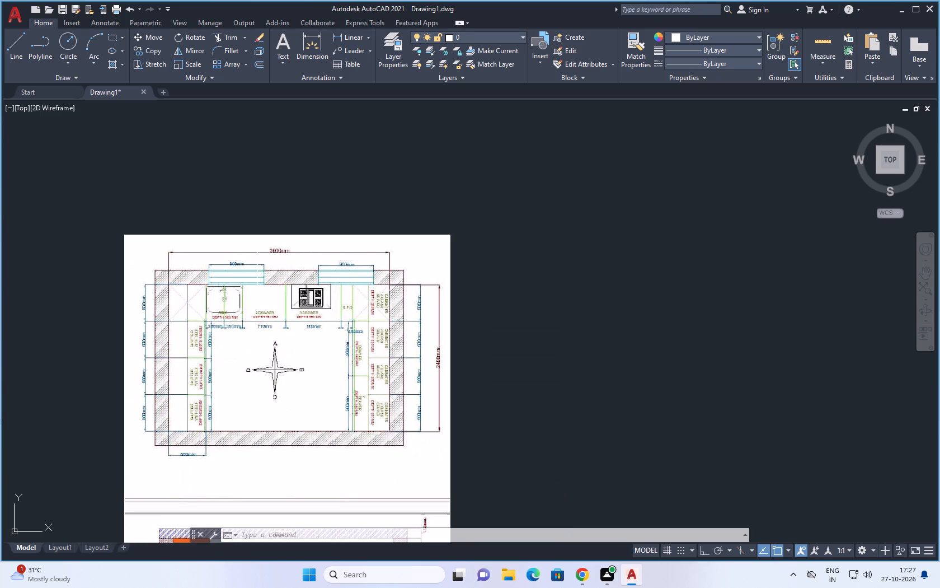
scroll(187, 325, up, 3)
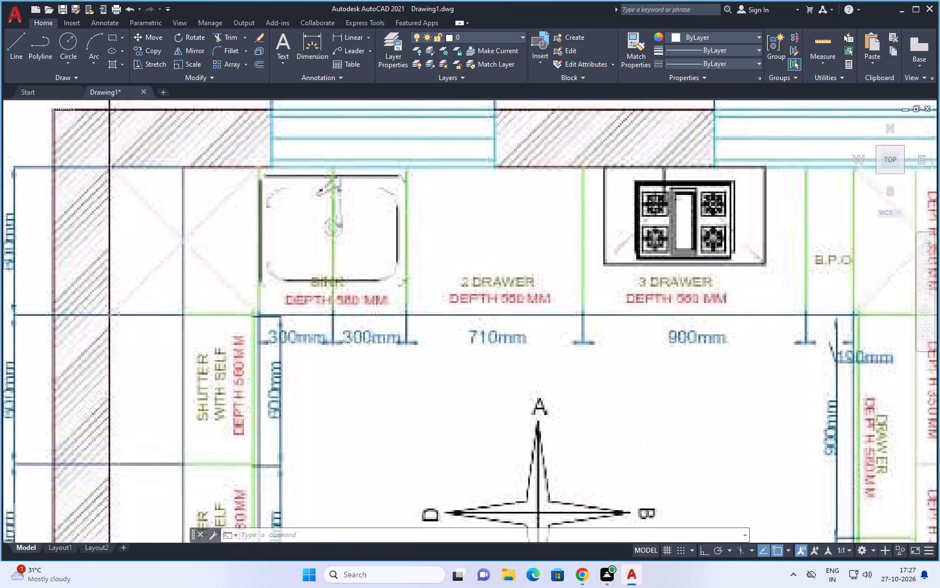
scroll(349, 364, down, 3)
scroll(372, 258, up, 1)
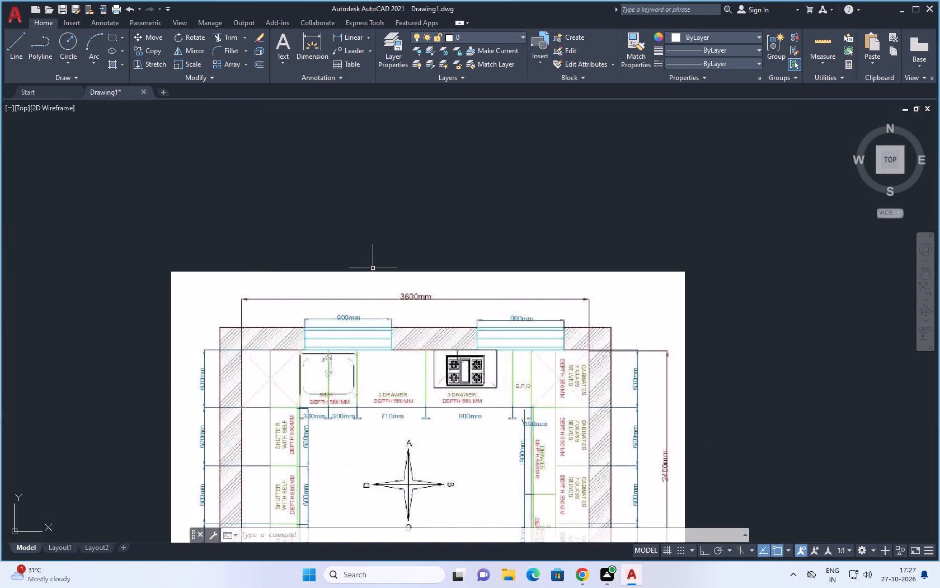
scroll(373, 269, down, 1)
scroll(409, 318, down, 2)
scroll(453, 326, up, 2)
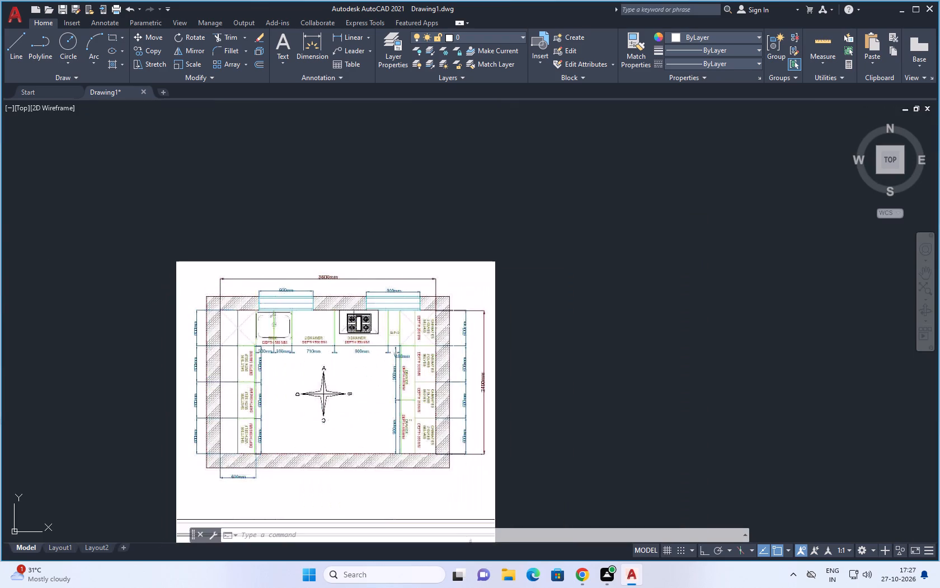
With Ortho on, draw a horizontal line 3600 long to the right of the plan image as the room outline's top edge.
key(Escape)
key(l)
key(space)
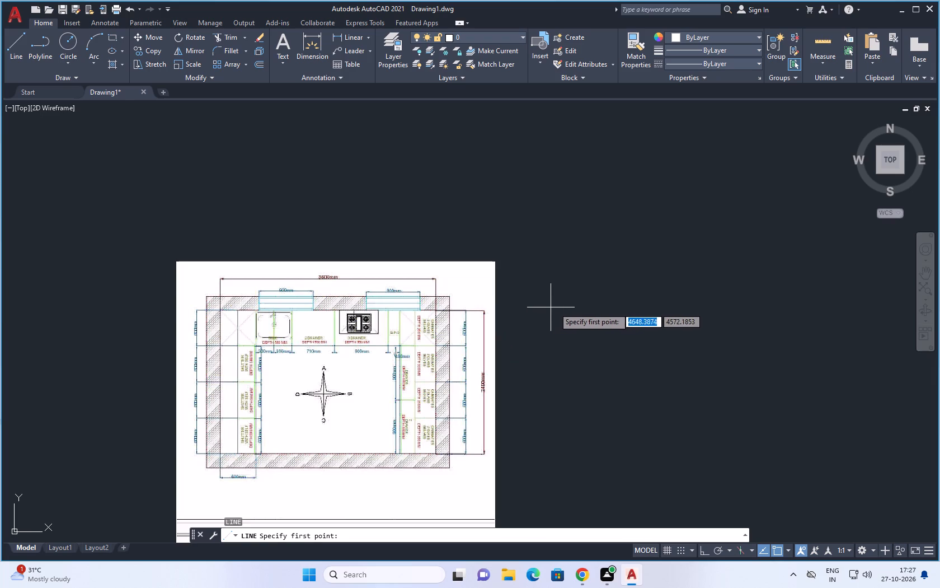
click(574, 306)
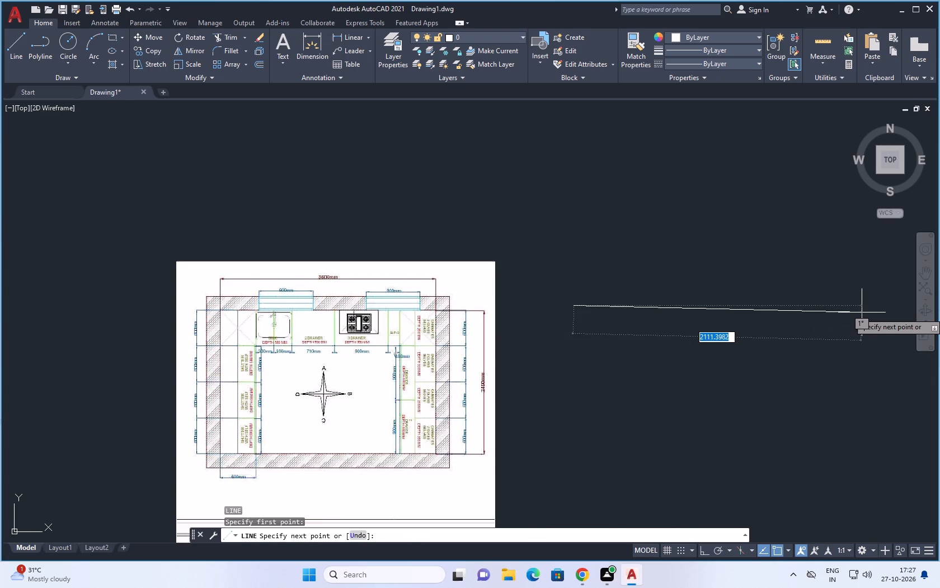
key(F8)
key(2)
key(BackSpace)
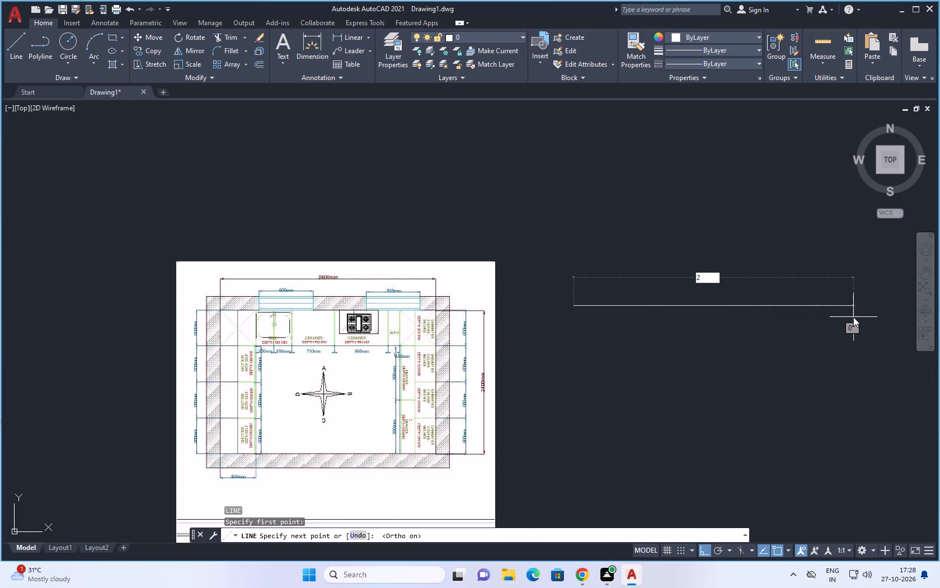
key(4)
key(BackSpace)
key(3)
key(6)
text(00)
key(Return)
Continue the line 2400 straight down from the top edge's right end to form the room outline's right side.
scroll(660, 341, down, 4)
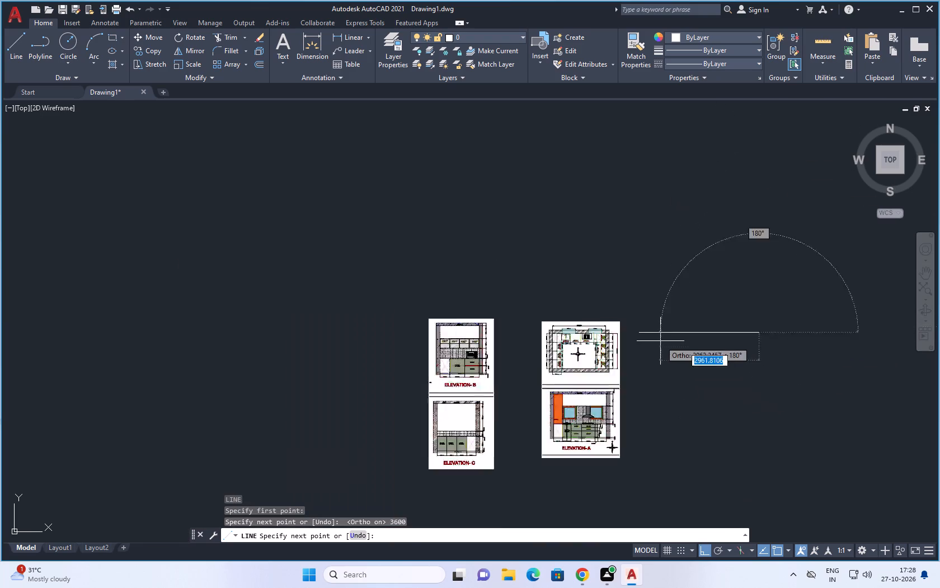
scroll(715, 394, up, 2)
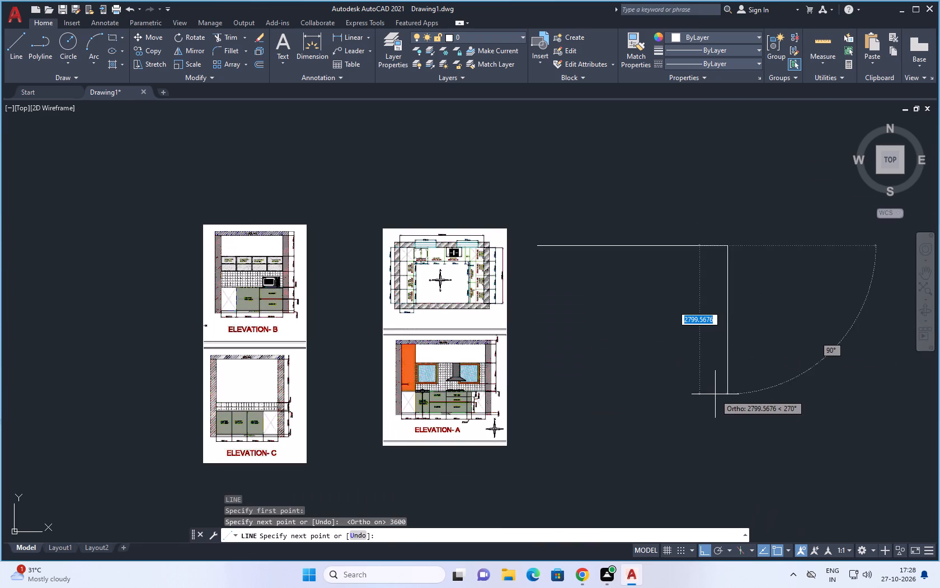
scroll(480, 259, up, 3)
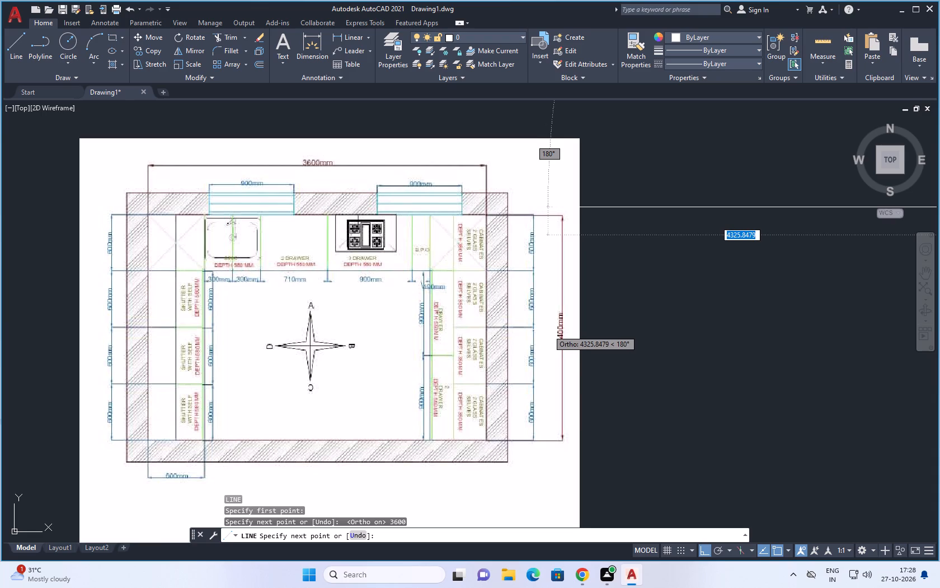
scroll(548, 330, down, 3)
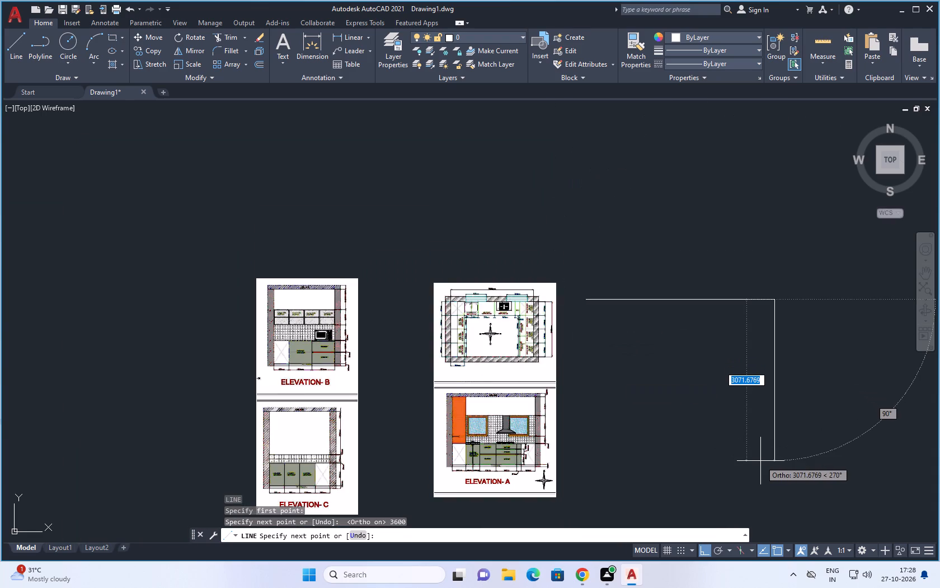
text(240)
key(0)
key(Return)
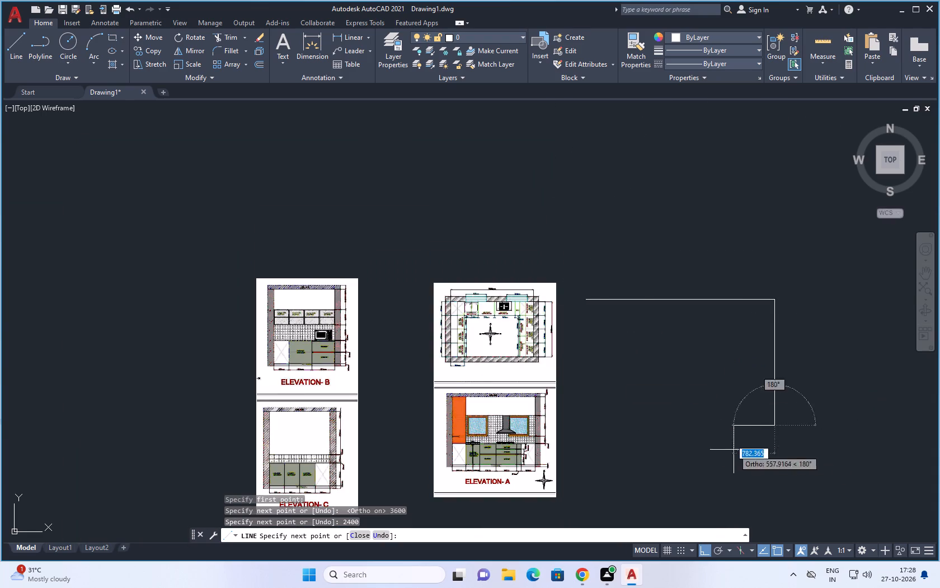
Continue the outline 3600 to the left for the bottom edge, and close it up to the top edge's starting endpoint.
scroll(511, 345, up, 3)
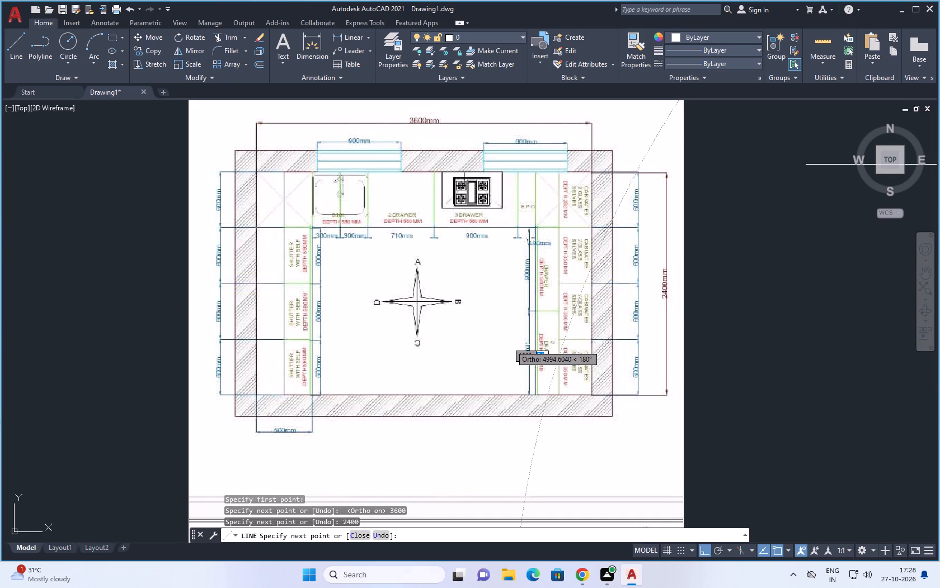
scroll(510, 345, down, 3)
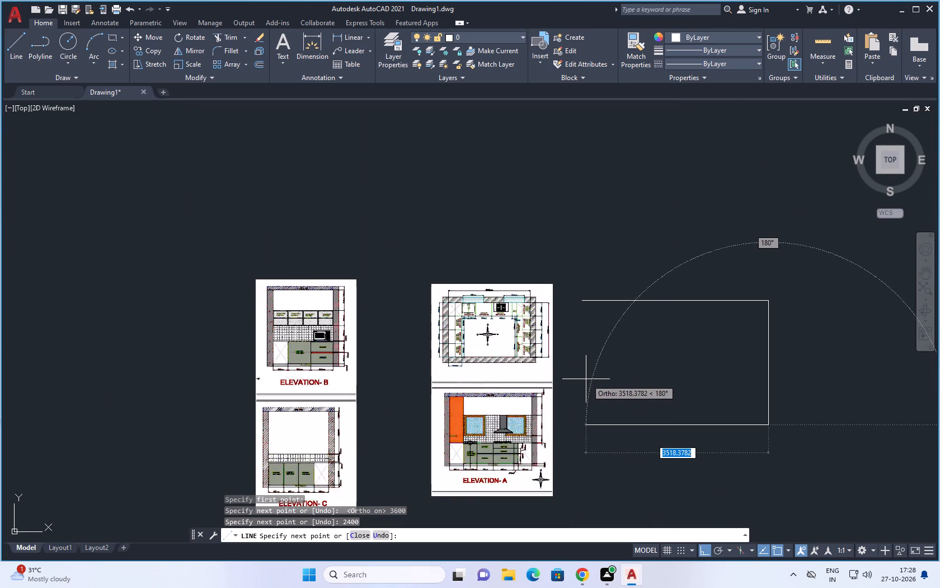
scroll(580, 381, up, 1)
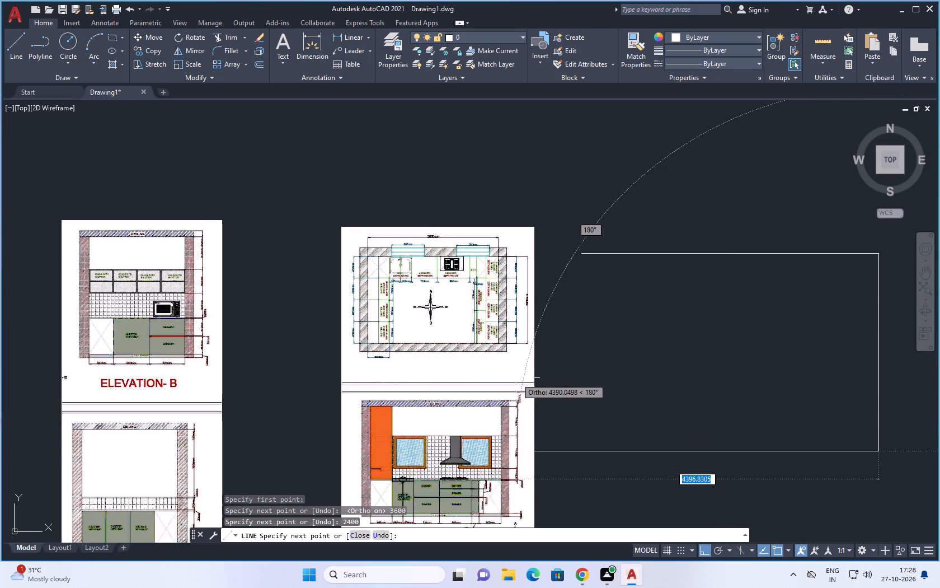
key(3)
key(6)
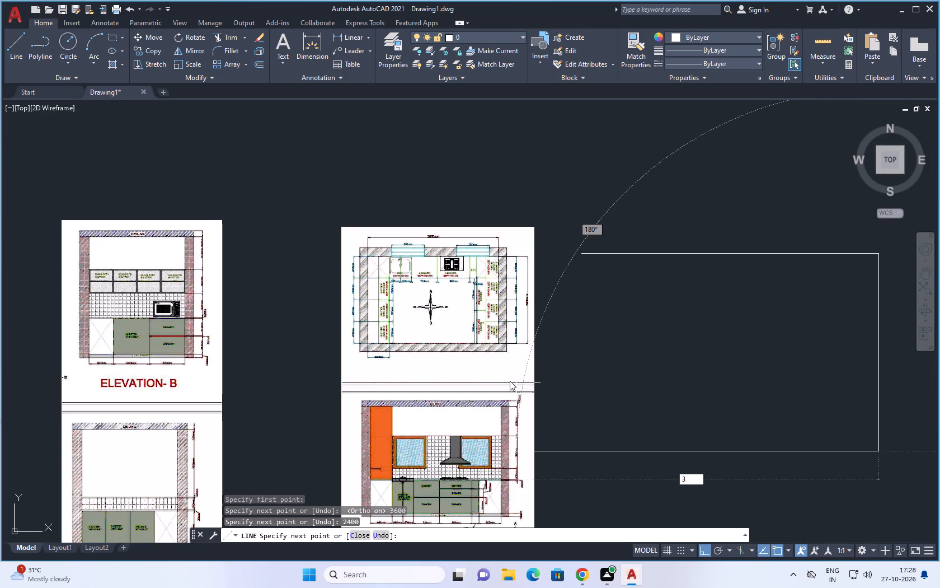
text(00)
key(Return)
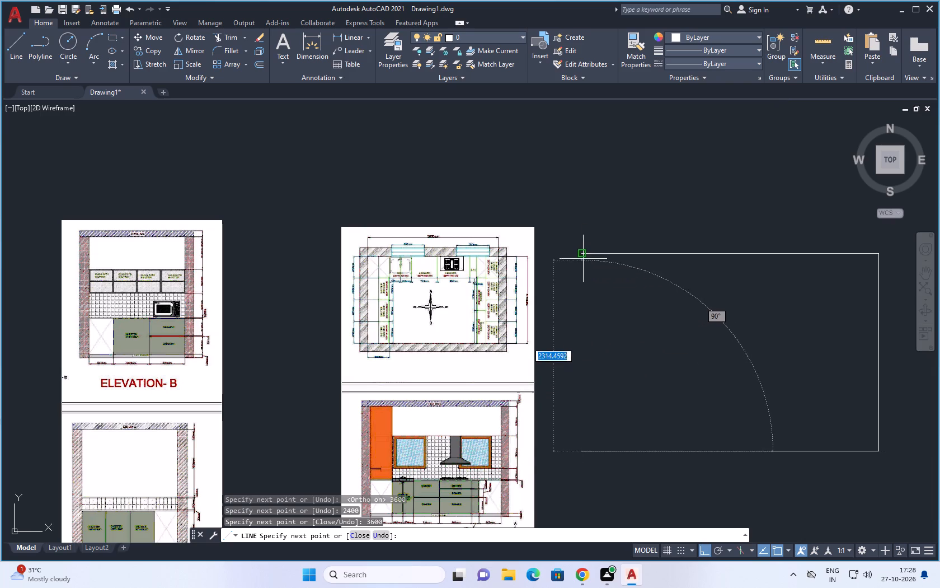
click(582, 251)
key(Escape)
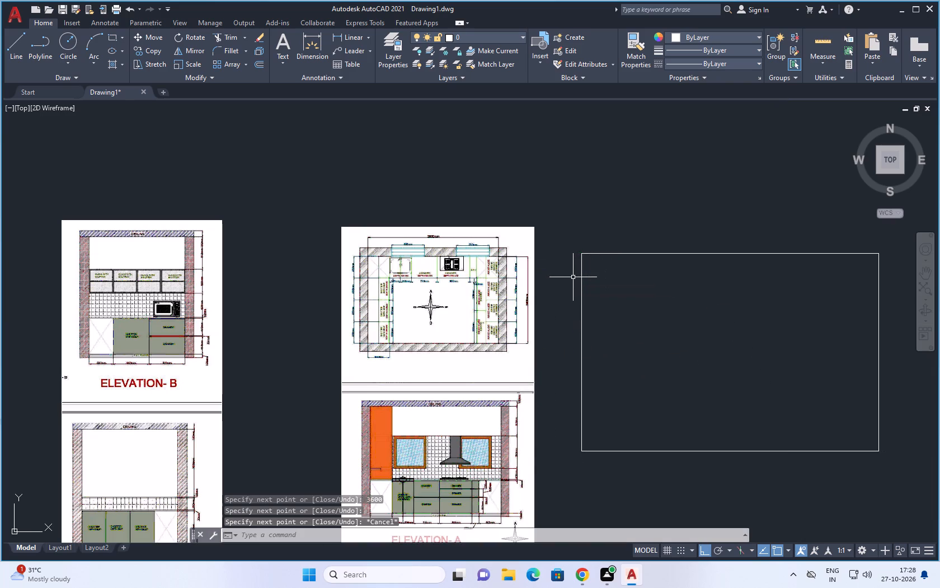
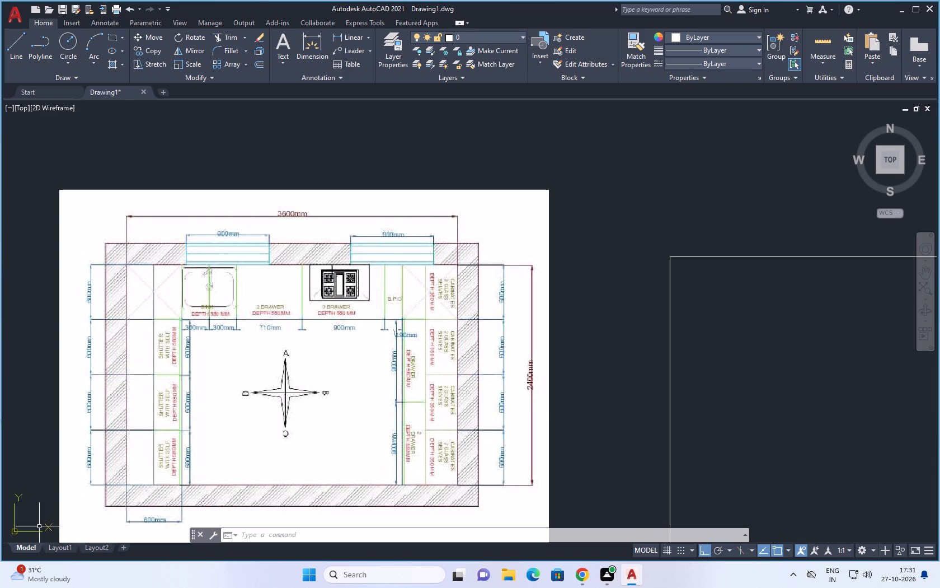
Examine the cabinet depths and 600 mm divisions along the walls in the kitchen plan image.
scroll(120, 547, up, 2)
scroll(159, 508, up, 1)
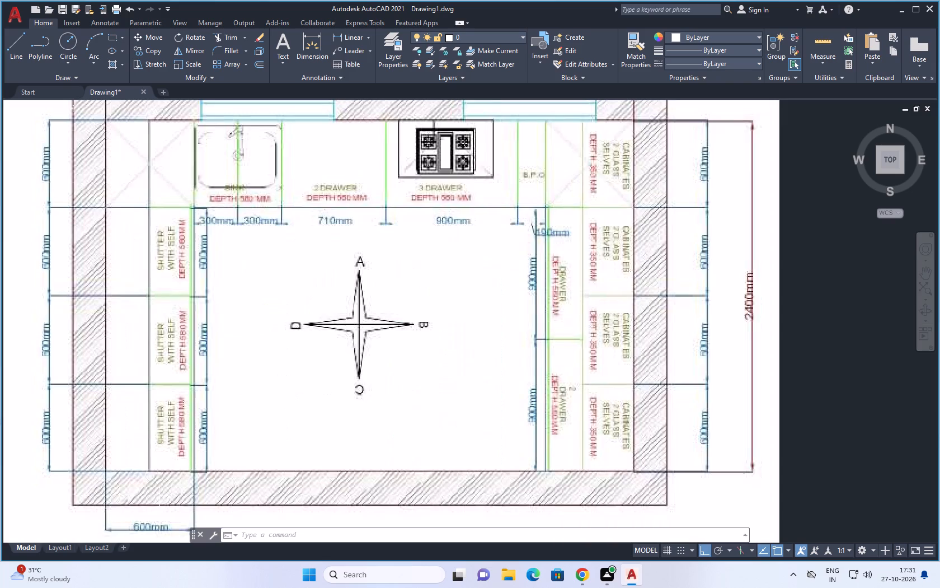
scroll(156, 496, down, 1)
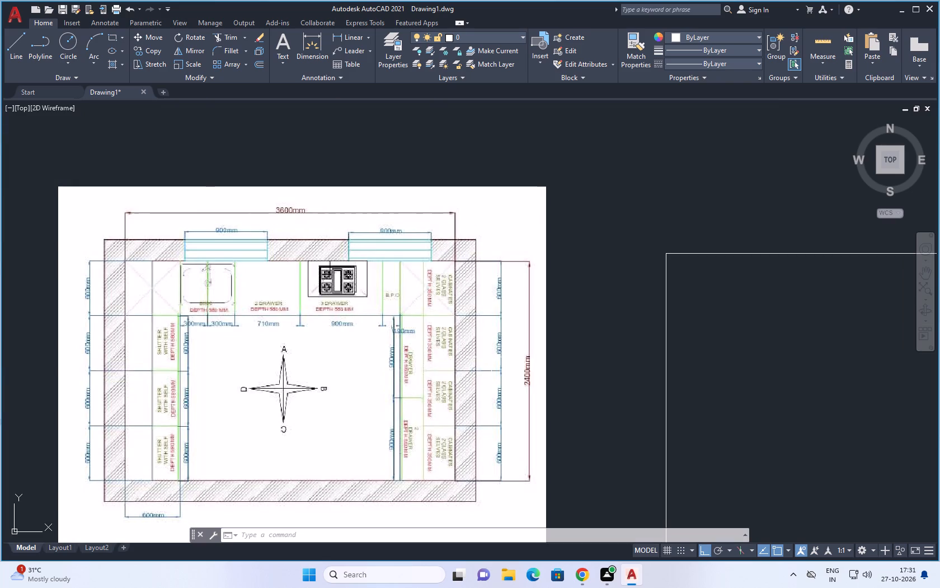
scroll(506, 423, up, 1)
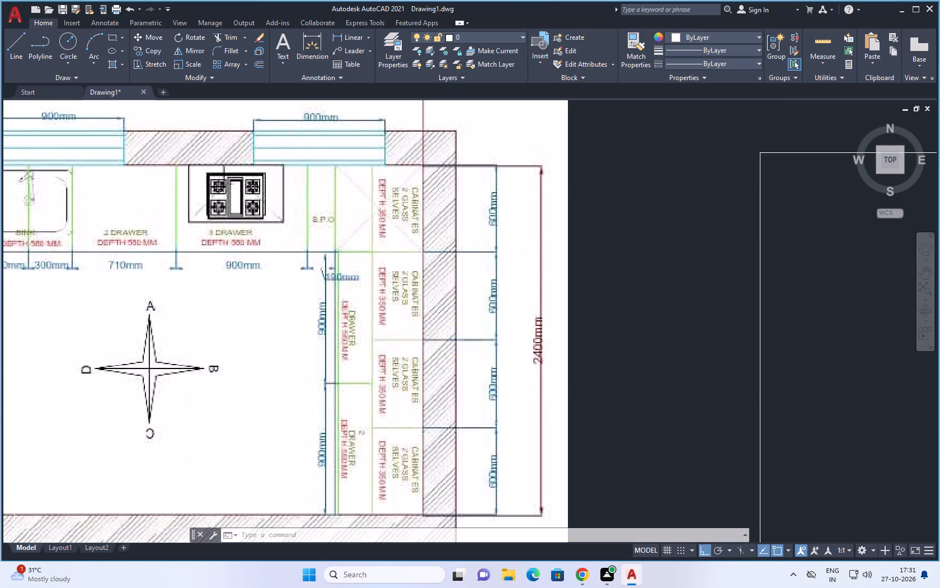
scroll(506, 423, down, 1)
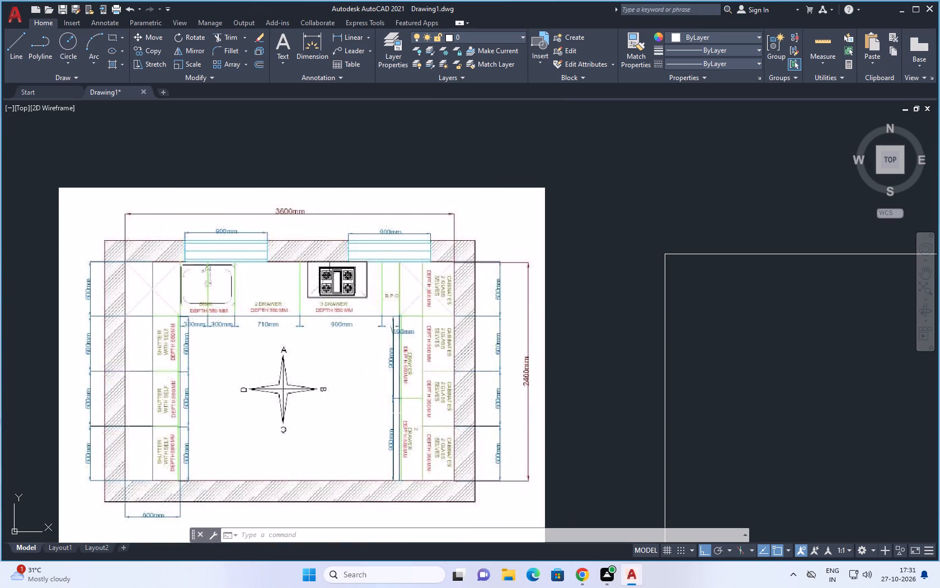
scroll(319, 386, down, 2)
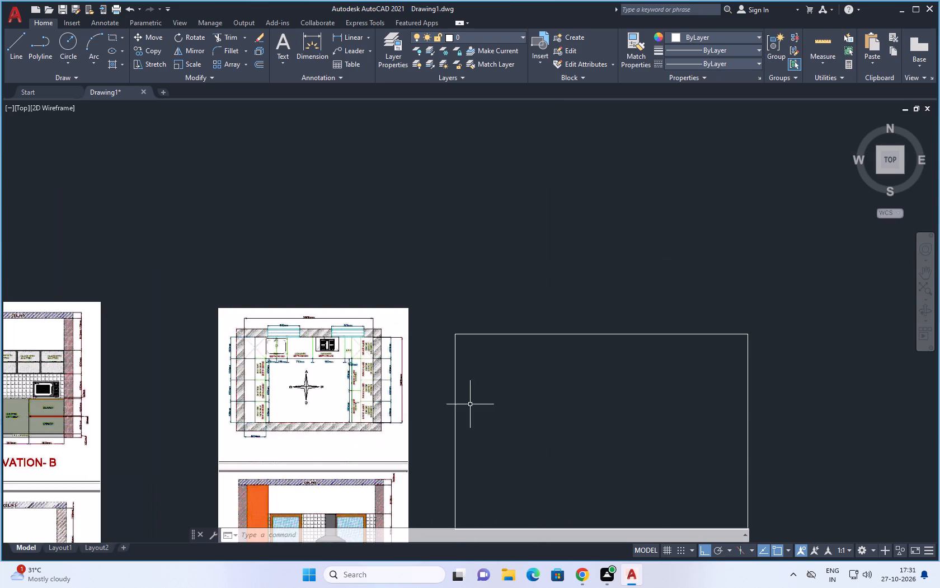
key(Escape)
key(Escape)
key(Escape)
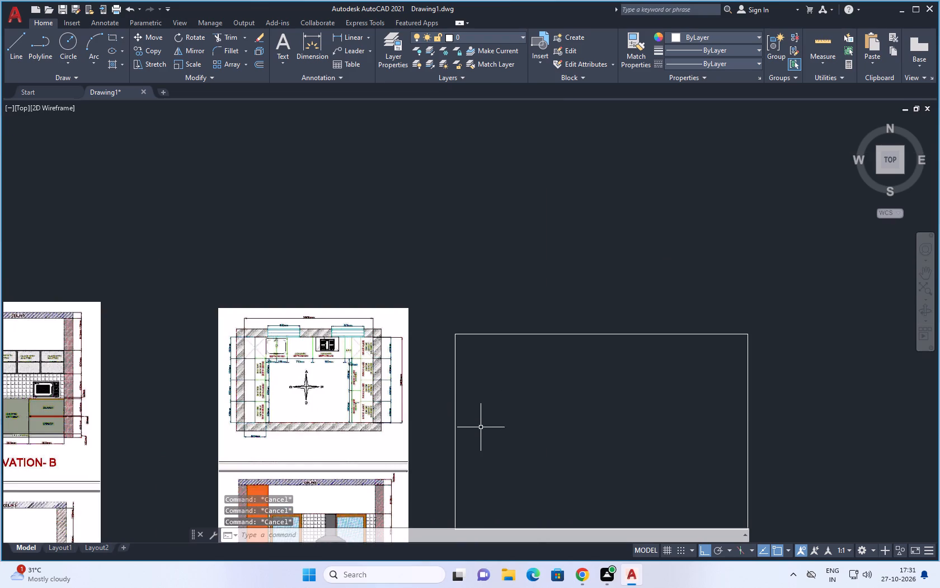
Offset the room outline's top, left and right edges 600 inward to lay out the counter depths.
key(o)
key(space)
key(6)
key(0)
key(0)
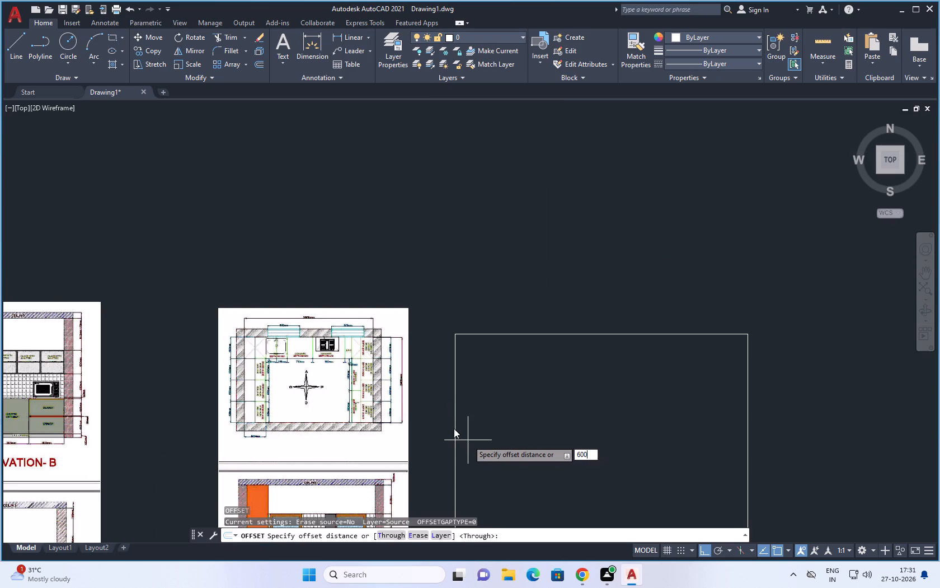
key(space)
click(523, 335)
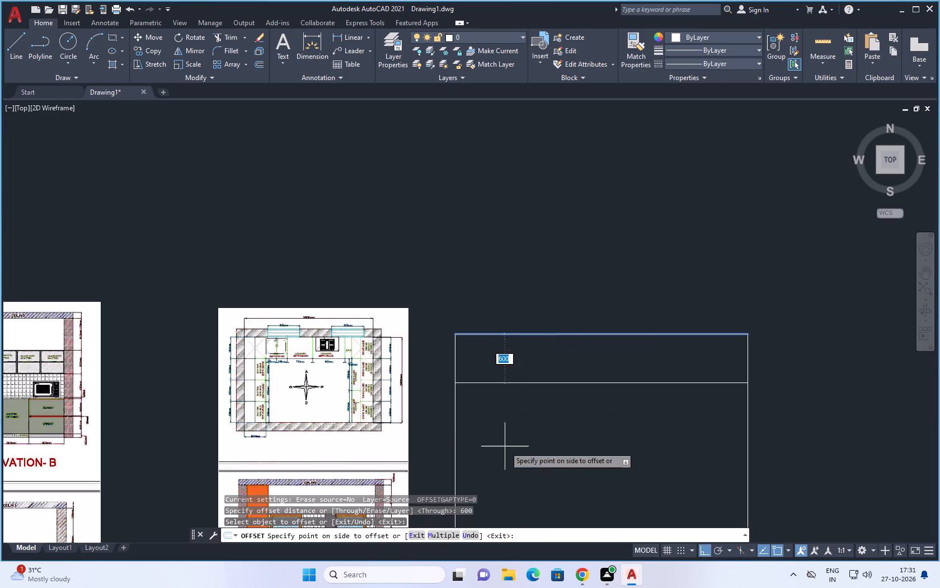
click(505, 446)
click(456, 417)
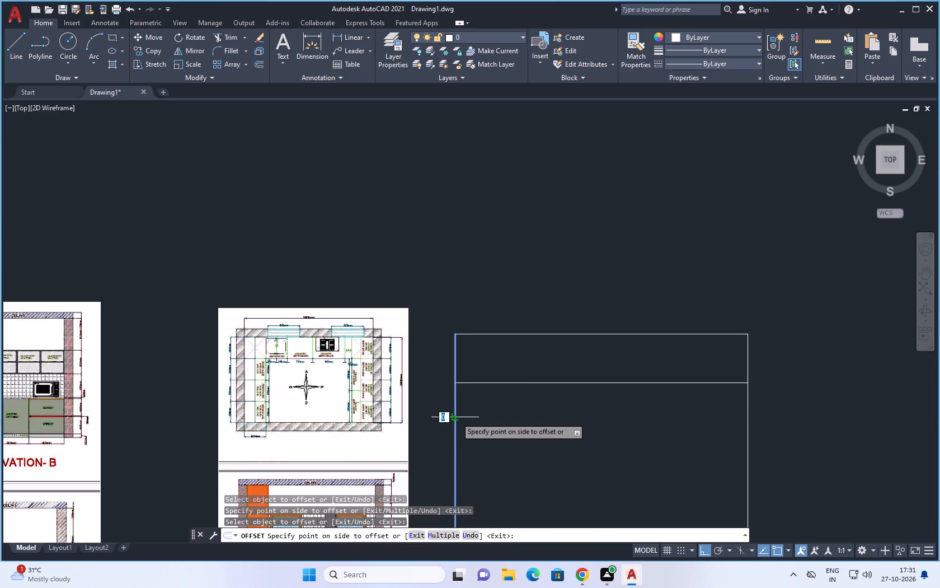
click(539, 426)
drag(748, 424, 741, 423)
click(636, 427)
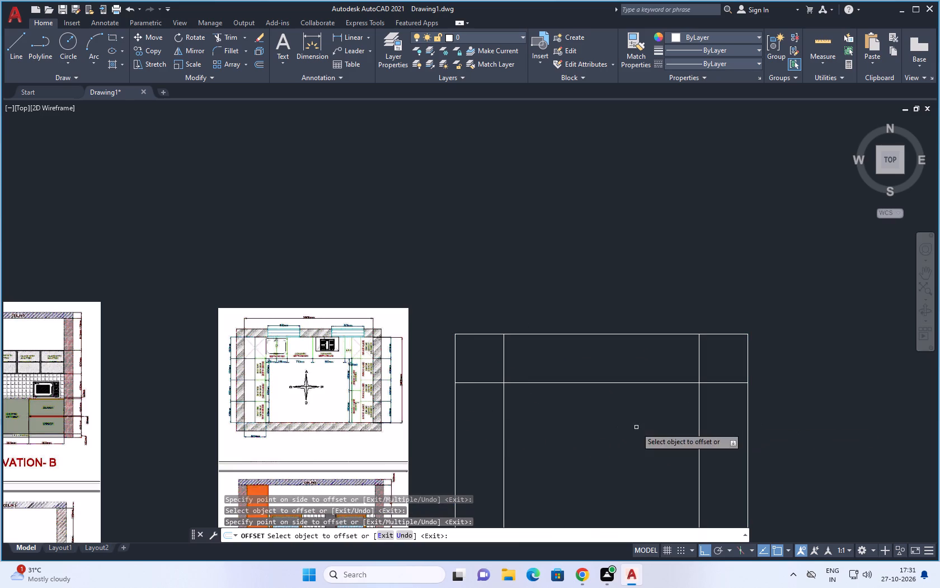
Offset the horizontal counter line 600 downward, and offset the resulting line another 600 down, to divide the side counters.
scroll(335, 365, up, 1)
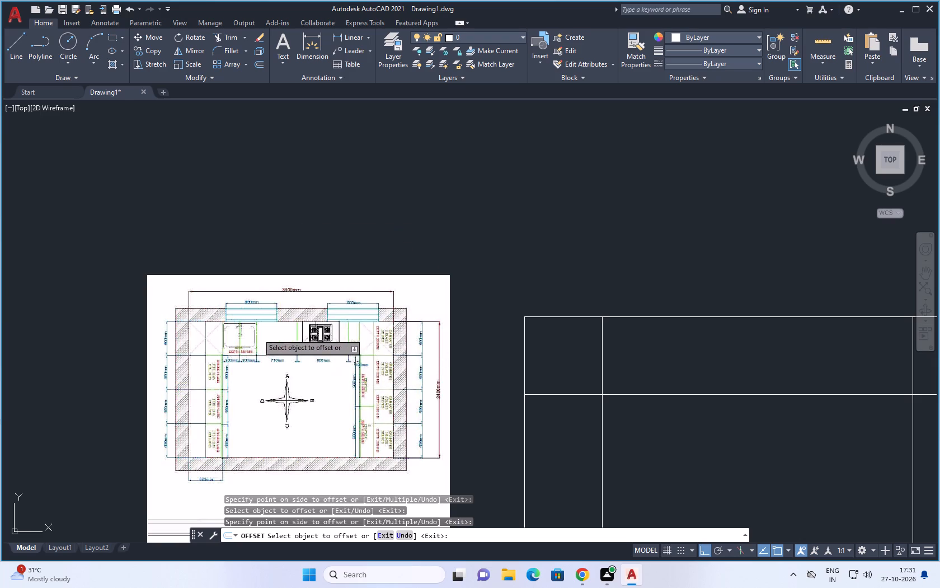
scroll(226, 368, up, 2)
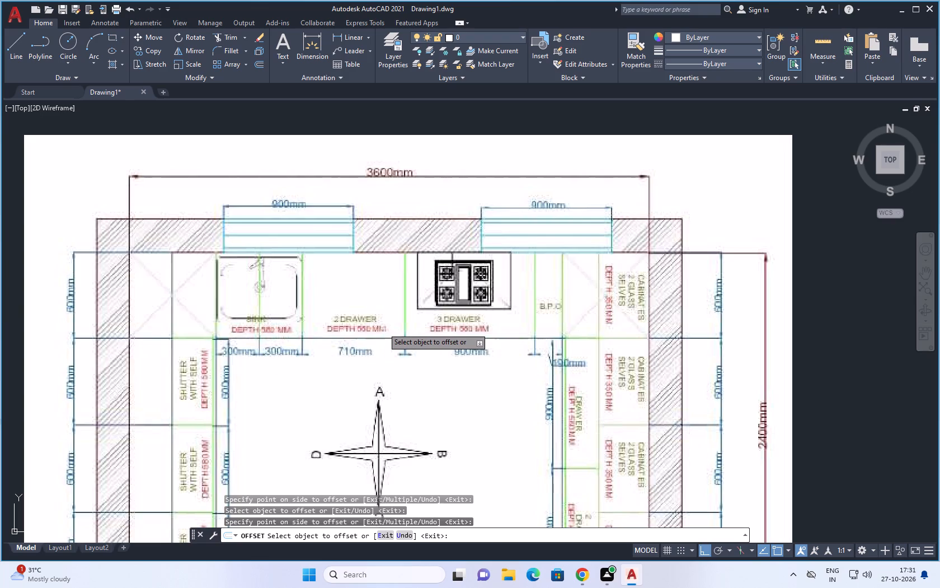
scroll(302, 338, down, 2)
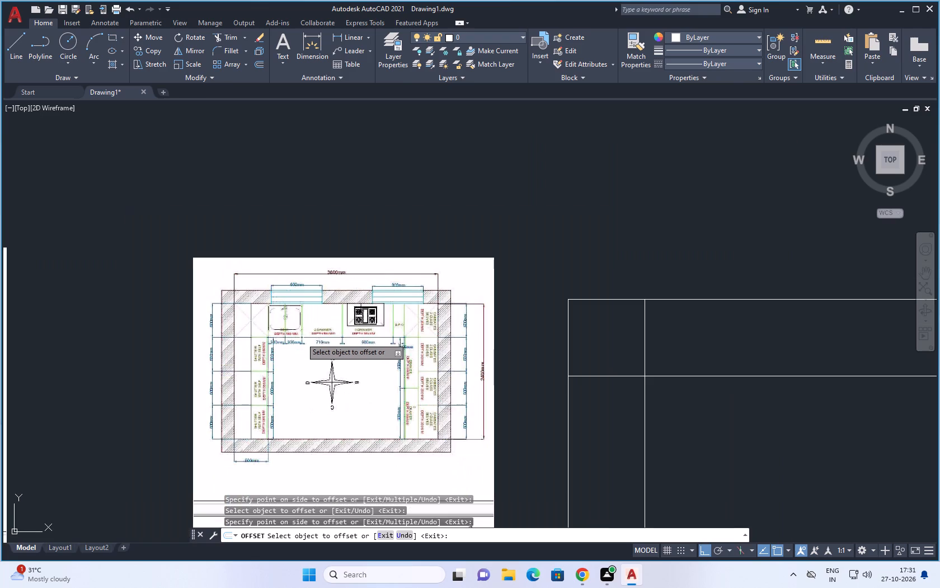
scroll(314, 340, down, 2)
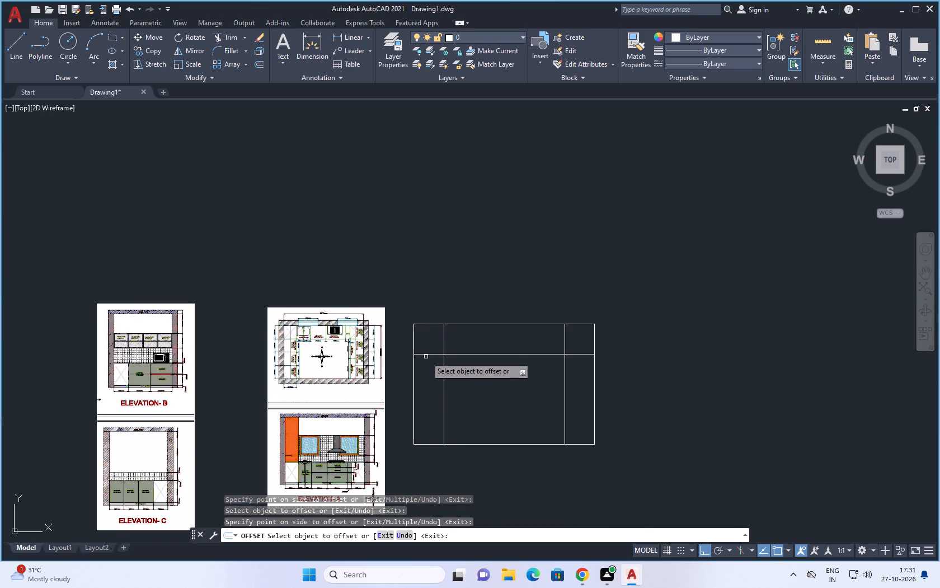
scroll(311, 361, up, 2)
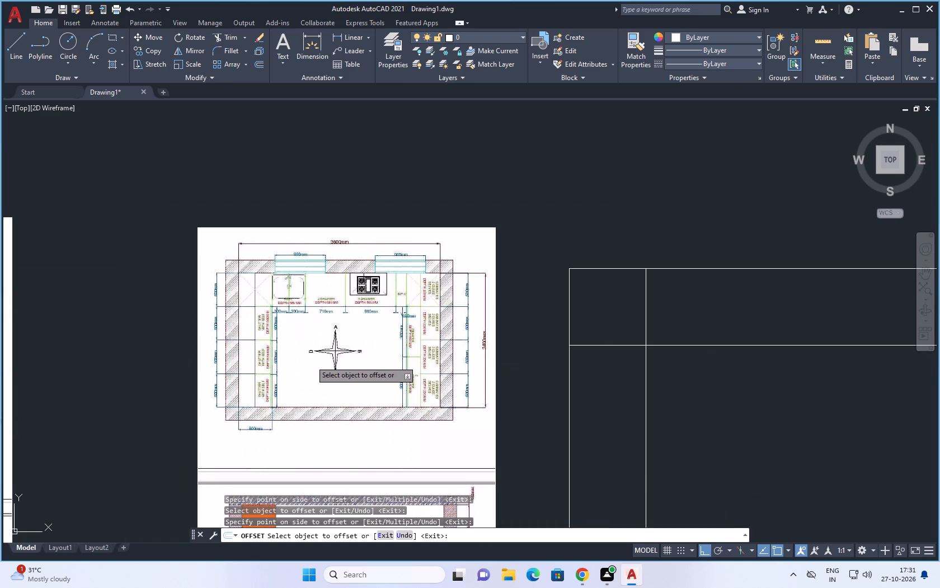
scroll(311, 360, down, 2)
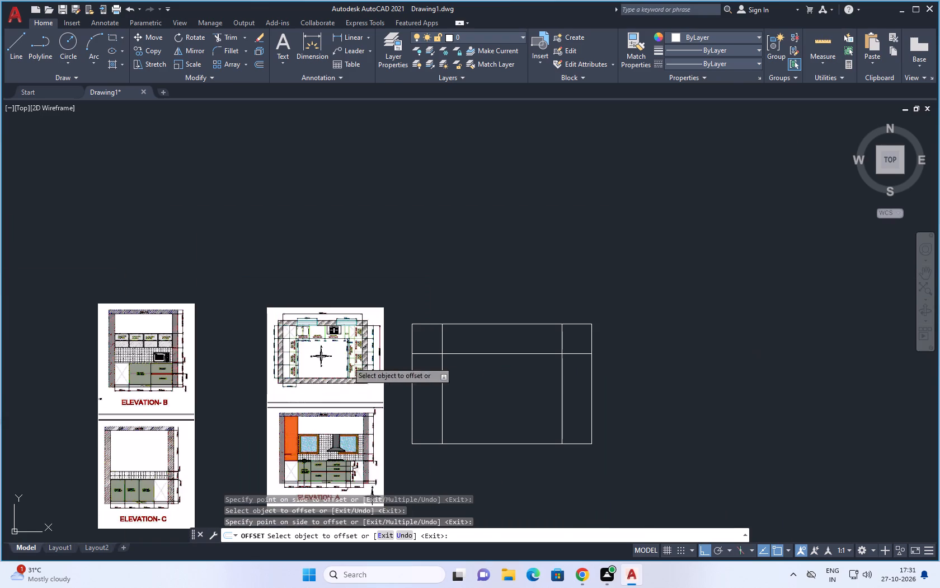
click(420, 355)
click(418, 384)
drag(424, 385, 424, 393)
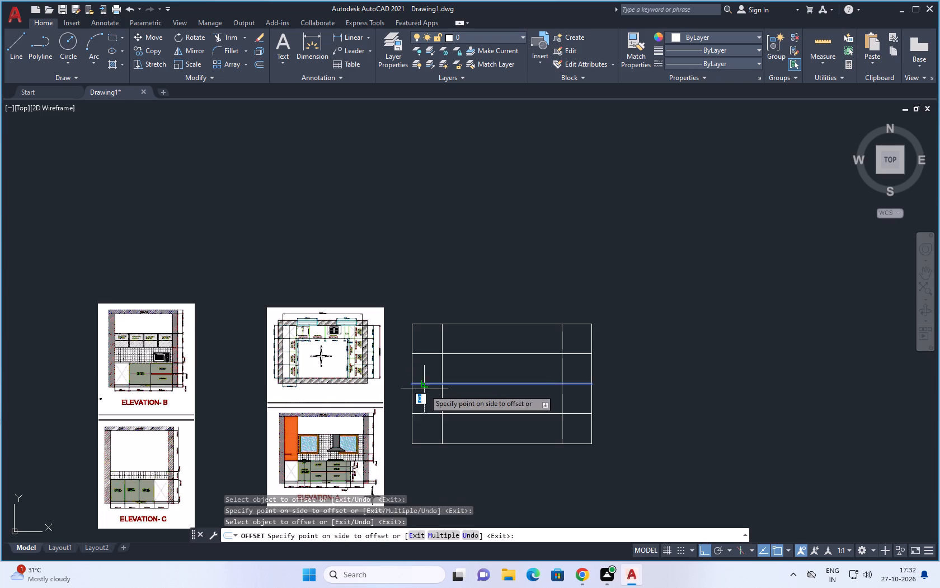
drag(424, 393, 424, 391)
click(426, 427)
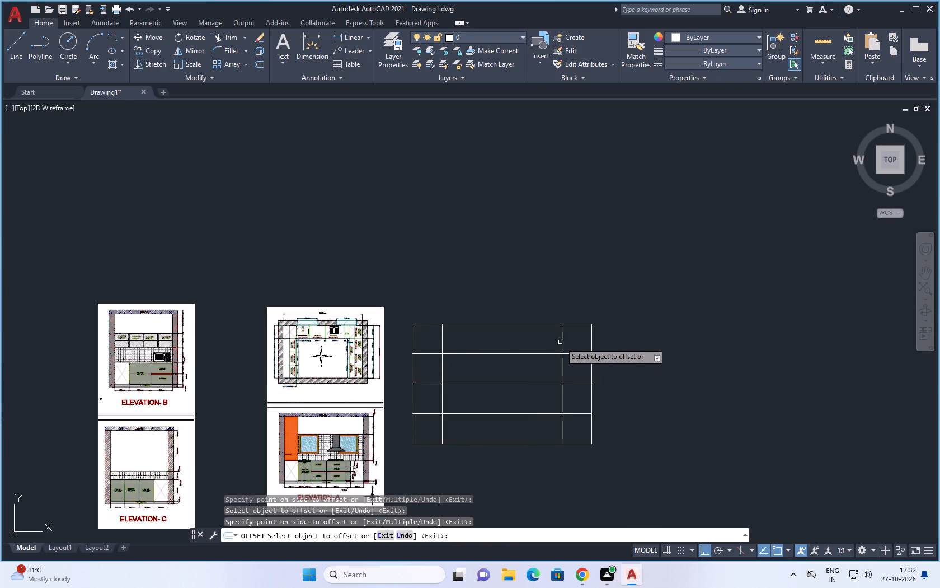
Trim the two lower horizontal lines between the inner vertical lines, keeping only the divisions within the left and right counters.
key(Escape)
key(Escape)
key(t)
key(r)
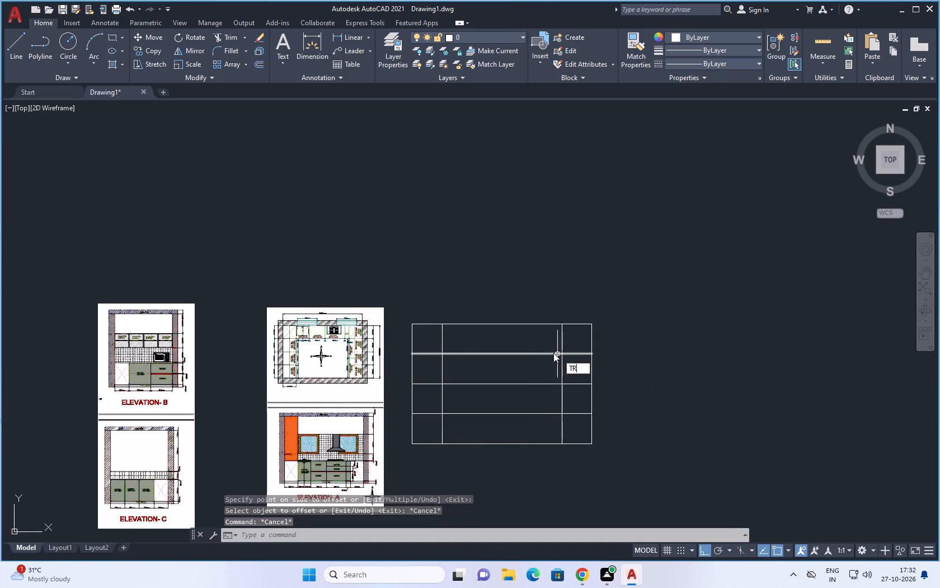
key(space)
key(space)
drag(512, 373, 496, 422)
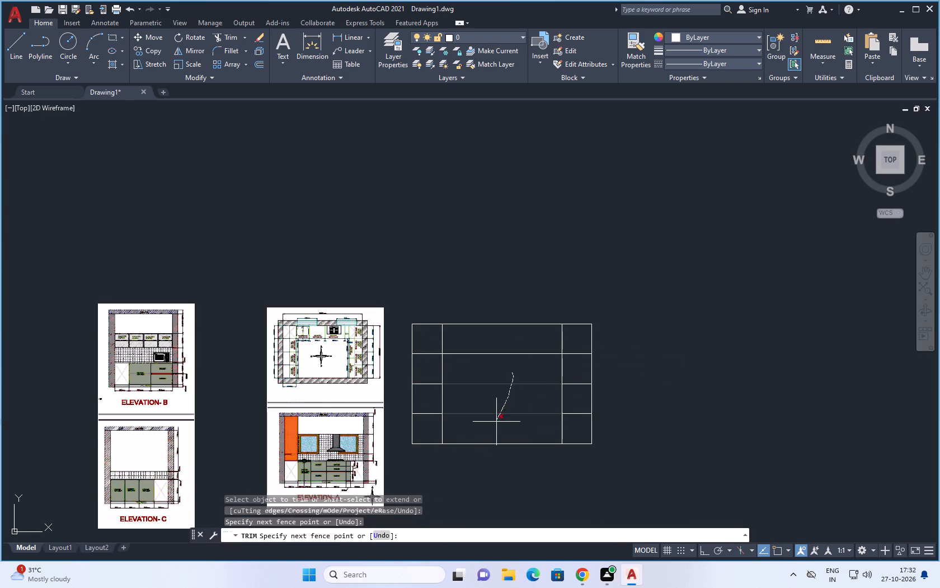
drag(496, 422, 495, 422)
scroll(424, 371, up, 1)
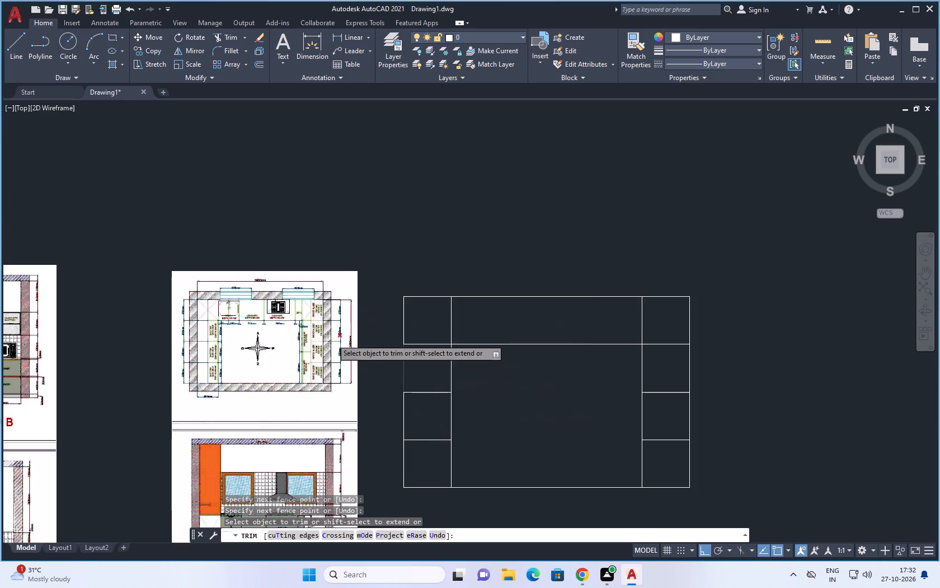
scroll(318, 313, up, 1)
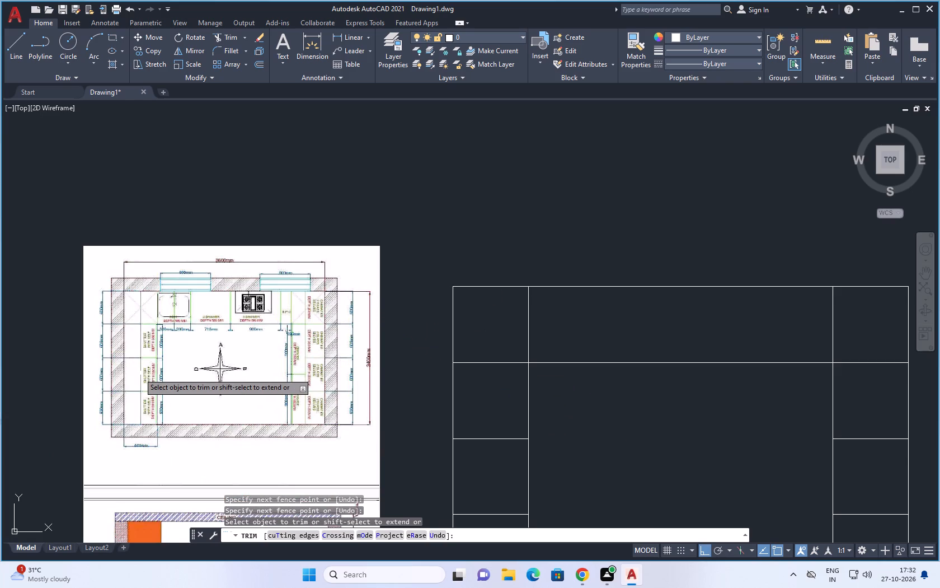
scroll(166, 344, down, 1)
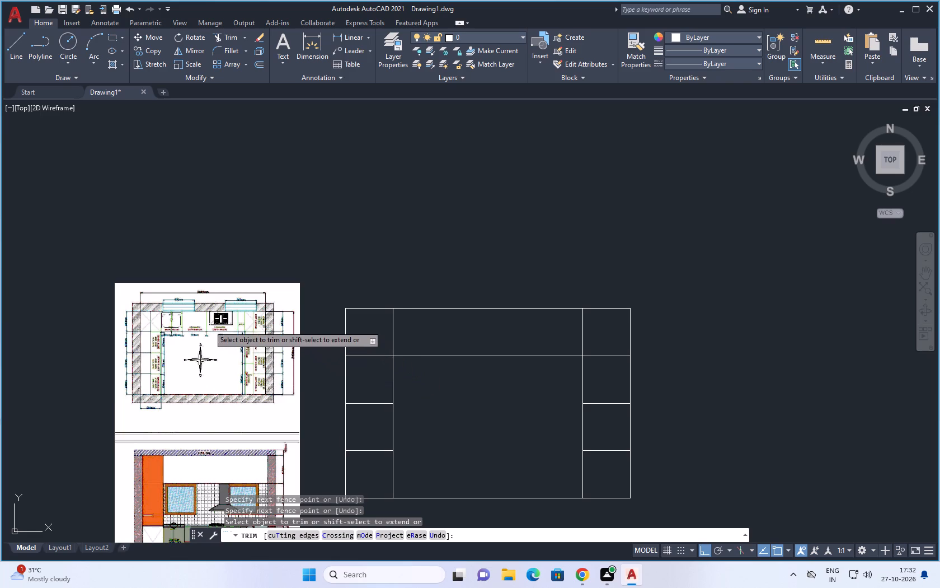
scroll(209, 325, up, 1)
scroll(125, 310, up, 1)
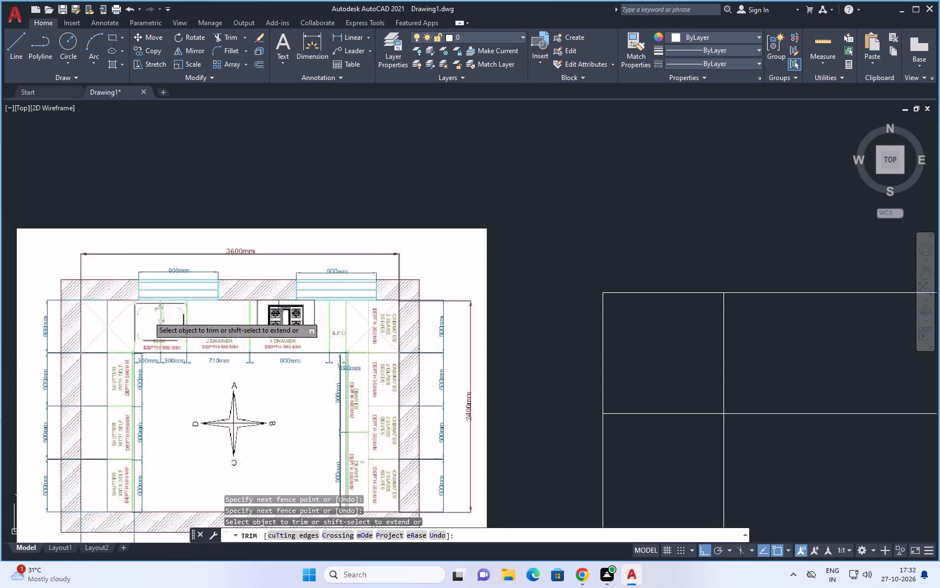
key(Escape)
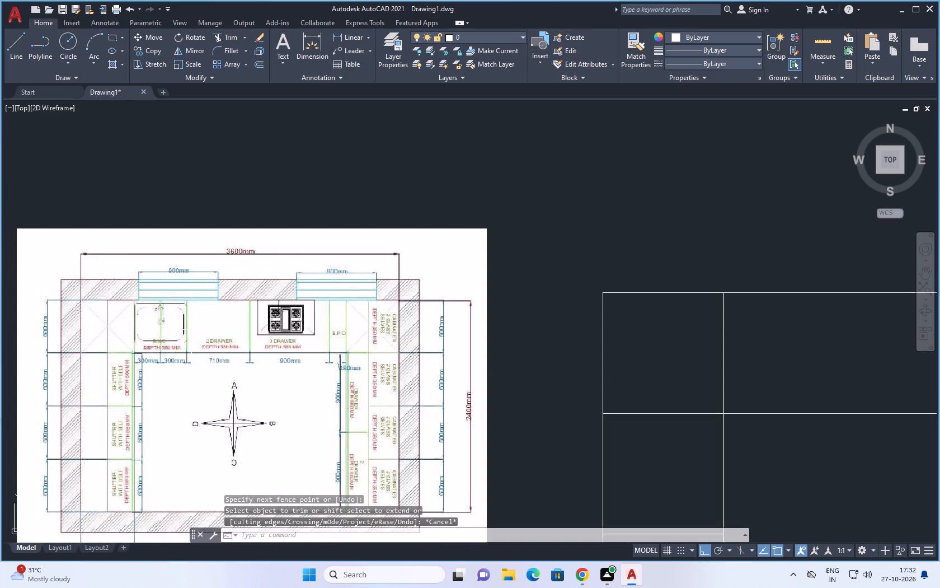
Offset the left counter's inner vertical line 600 to the right to mark the sink unit's width.
key(o)
key(space)
key(6)
key(0)
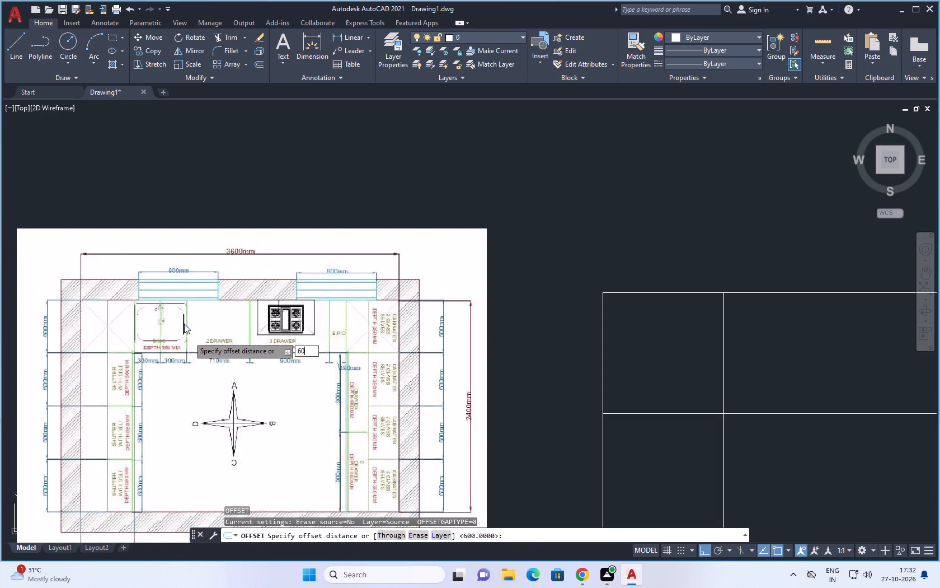
key(0)
key(space)
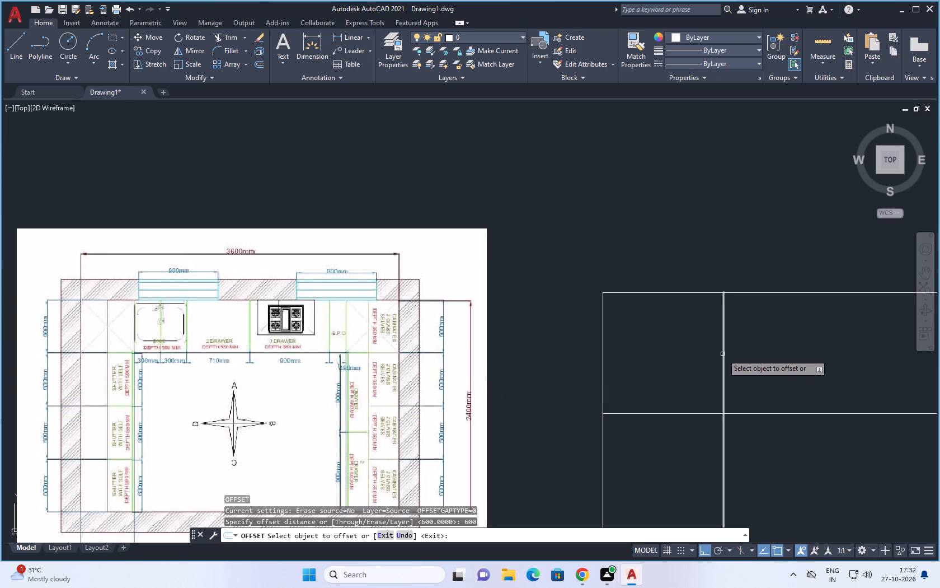
click(722, 353)
click(840, 358)
key(Escape)
key(Escape)
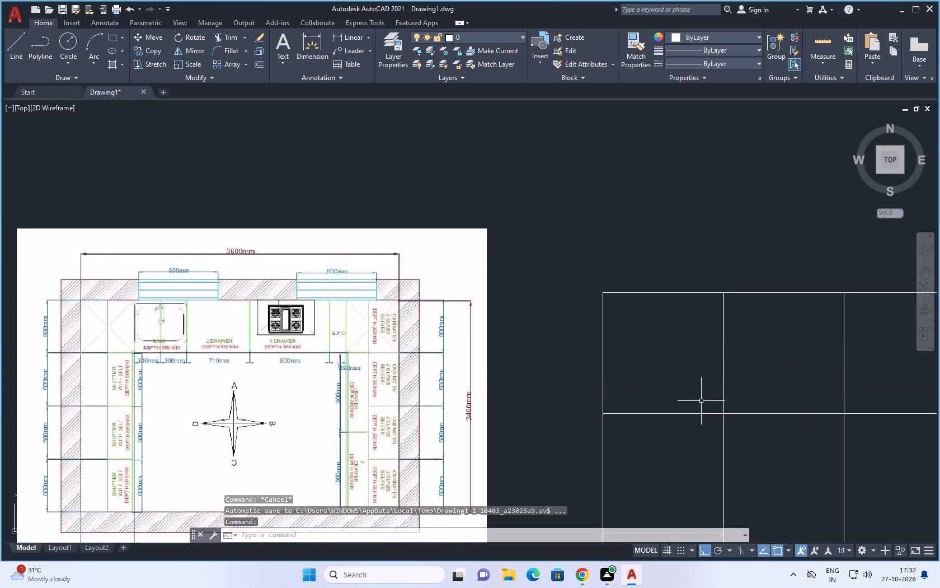
Trim the sink unit's vertical line below the top counter's front edge so it stays within the counter.
key(t)
key(r)
key(space)
key(space)
scroll(538, 386, down, 1)
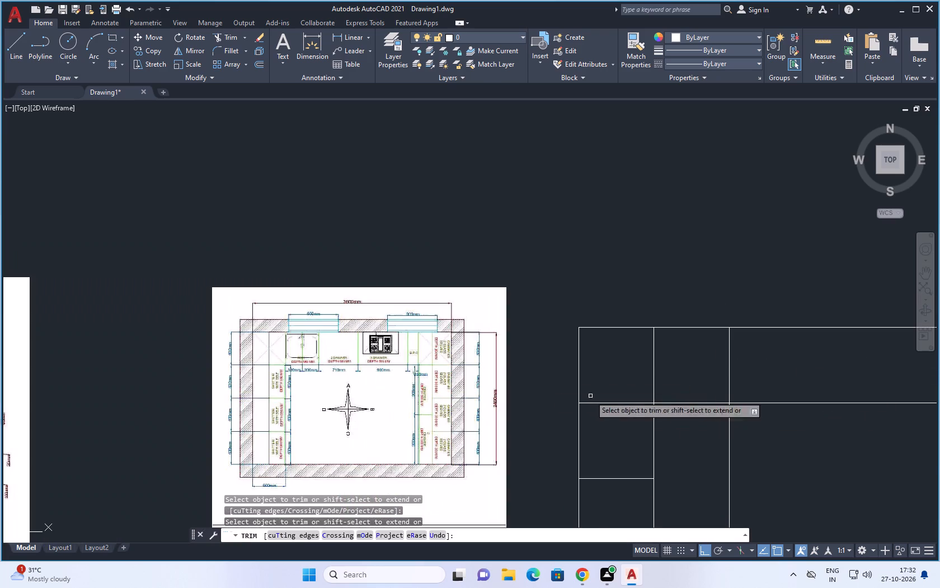
drag(798, 442, 720, 487)
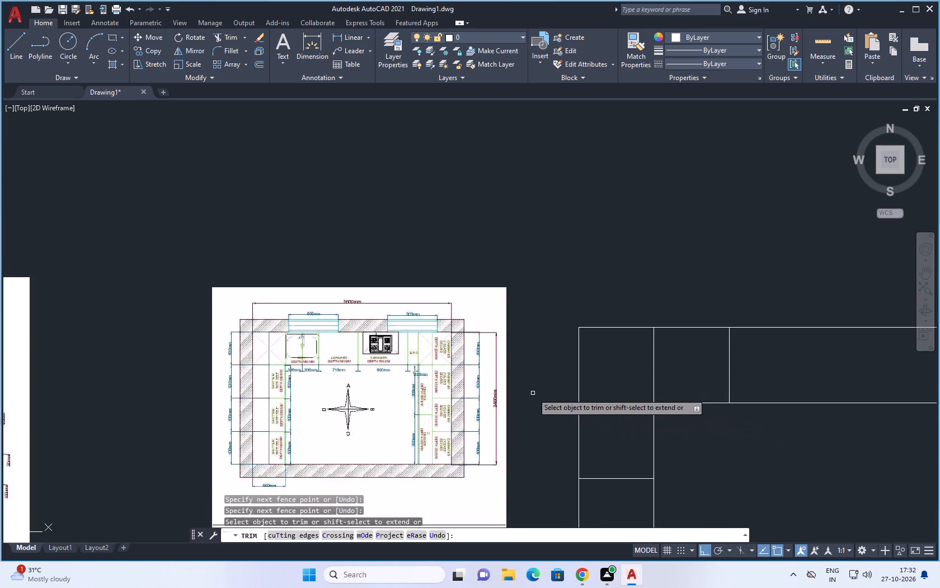
Examine the drawer, hob and B.P.O unit widths along the top counter in the plan image and compare with the drafted outline.
scroll(523, 390, down, 2)
scroll(713, 391, up, 2)
scroll(393, 390, down, 1)
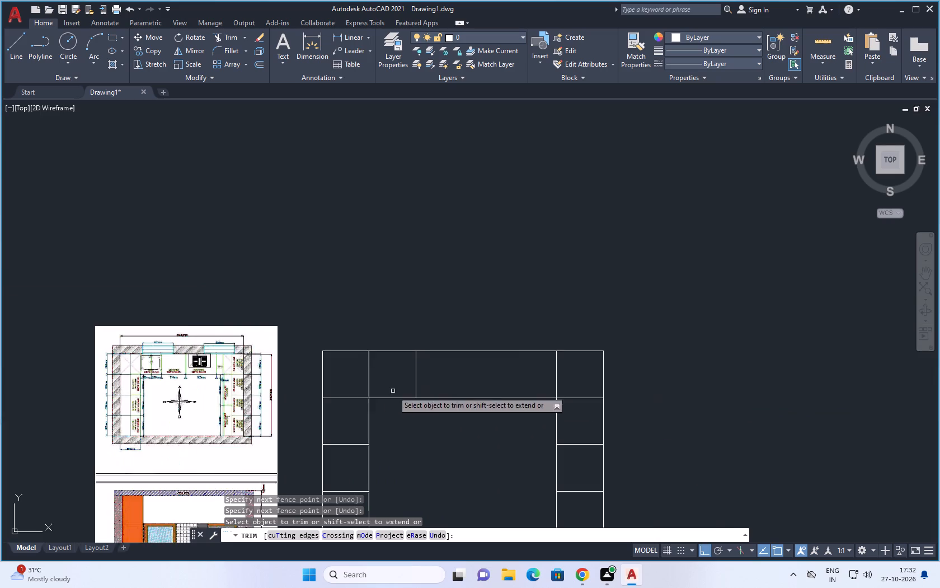
scroll(171, 343, up, 2)
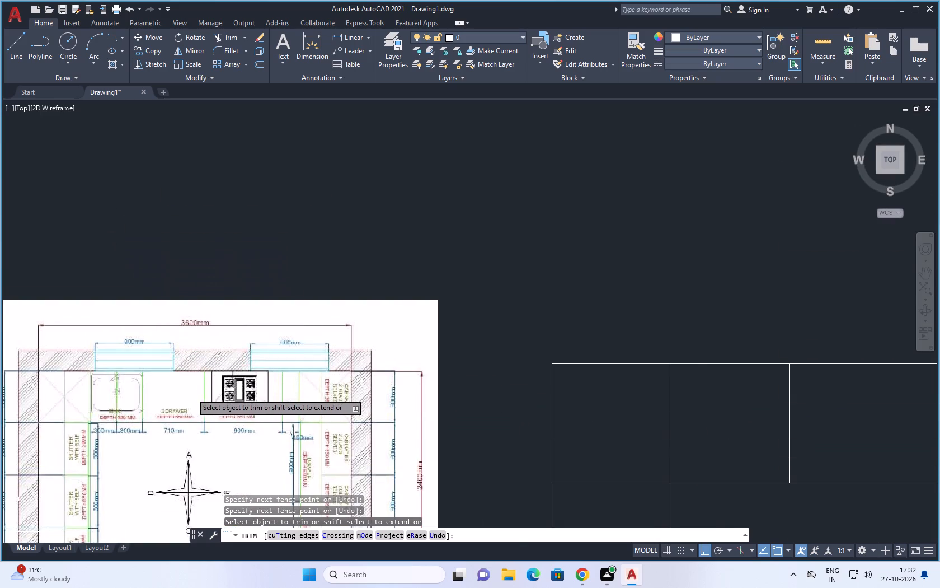
scroll(184, 395, up, 1)
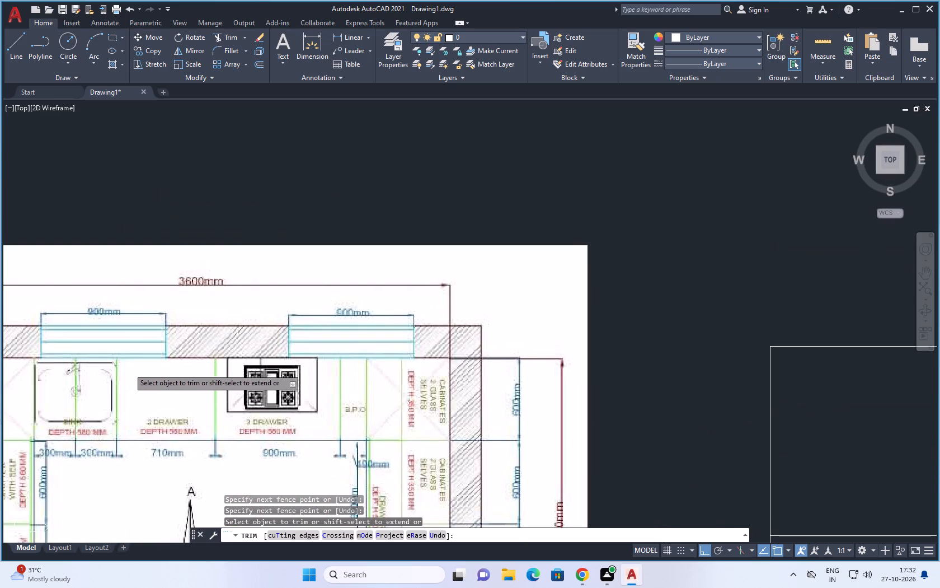
scroll(62, 428, up, 1)
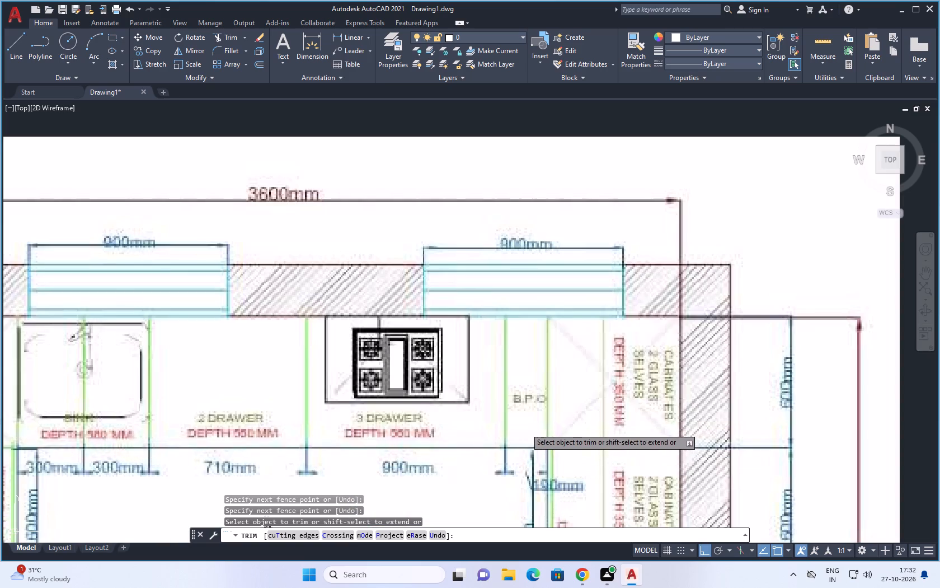
scroll(537, 426, down, 1)
scroll(500, 449, up, 1)
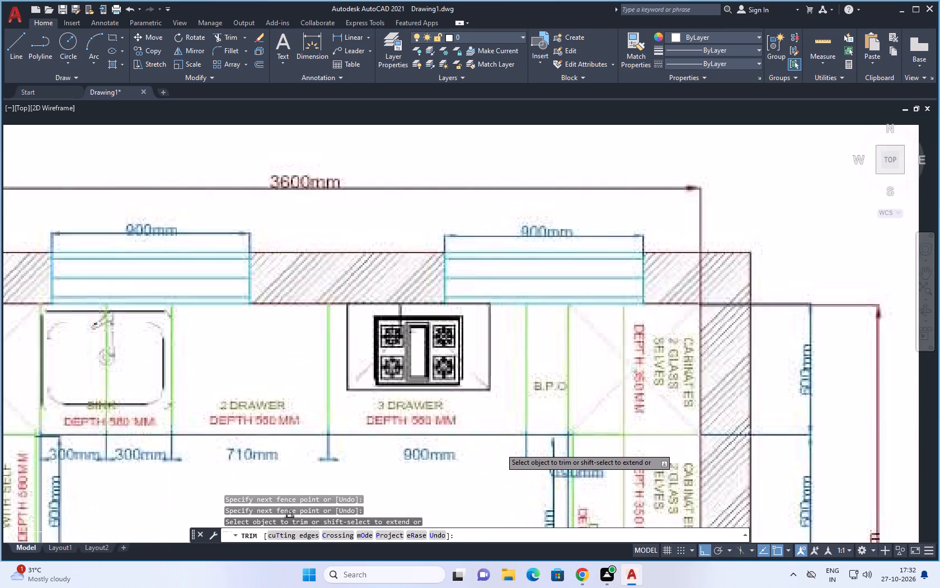
scroll(500, 446, up, 1)
scroll(500, 446, down, 8)
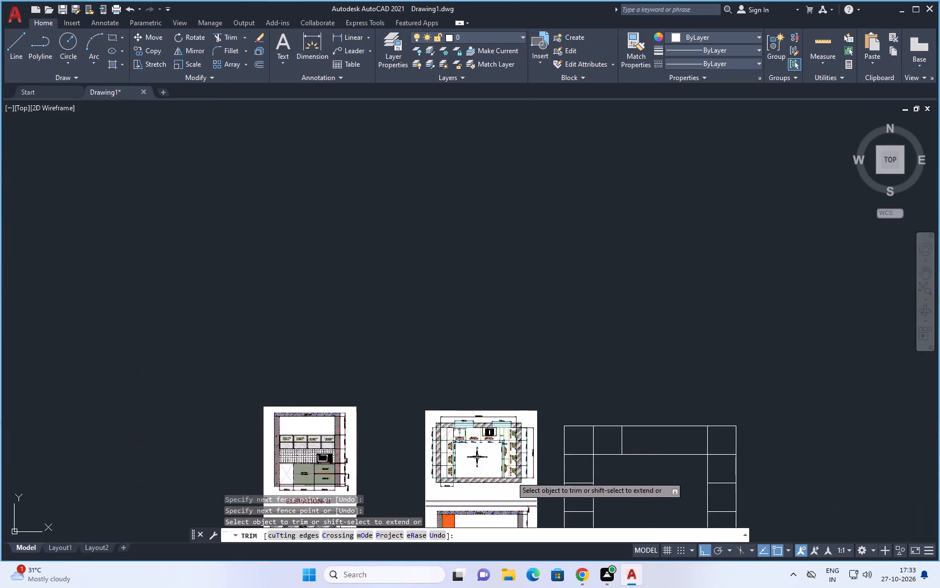
scroll(511, 477, up, 2)
scroll(510, 463, down, 6)
scroll(540, 469, up, 5)
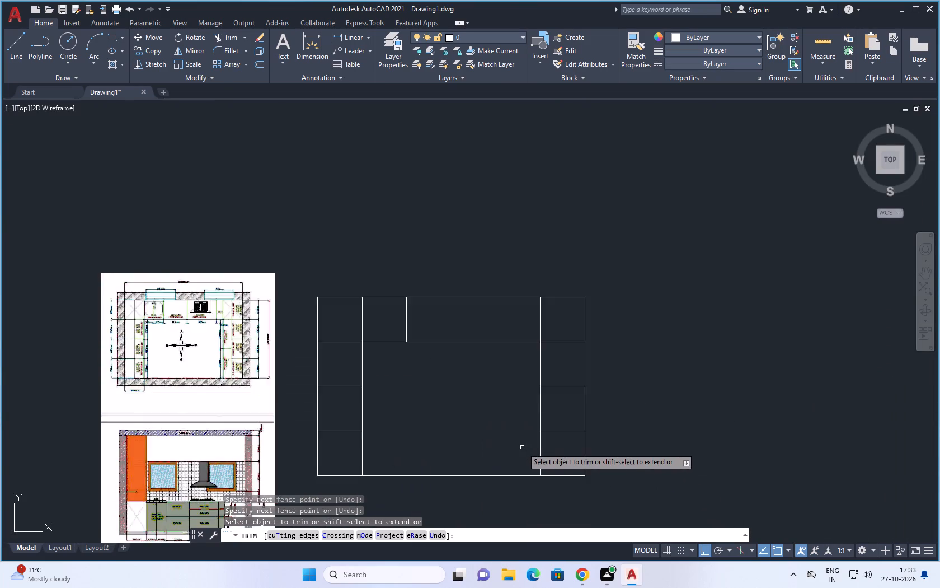
scroll(522, 447, up, 1)
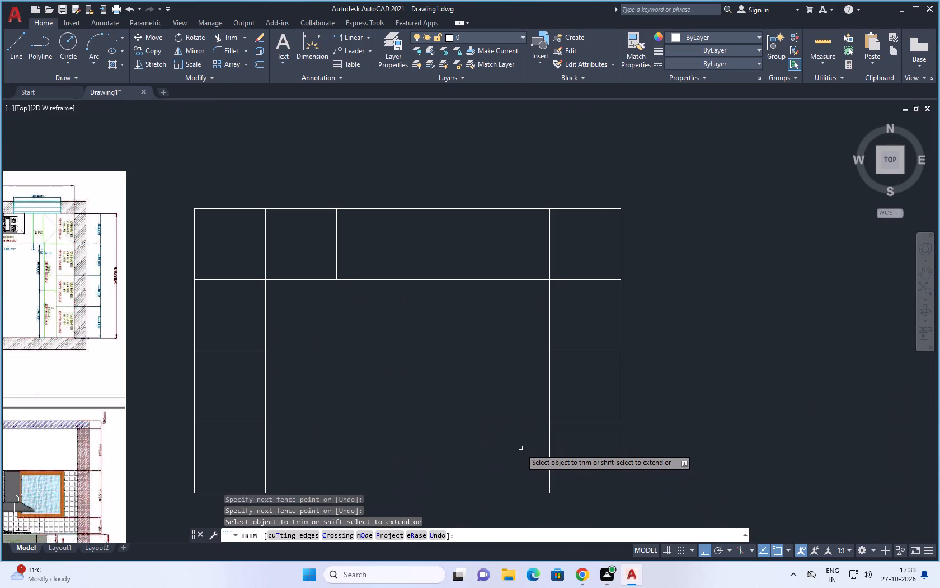
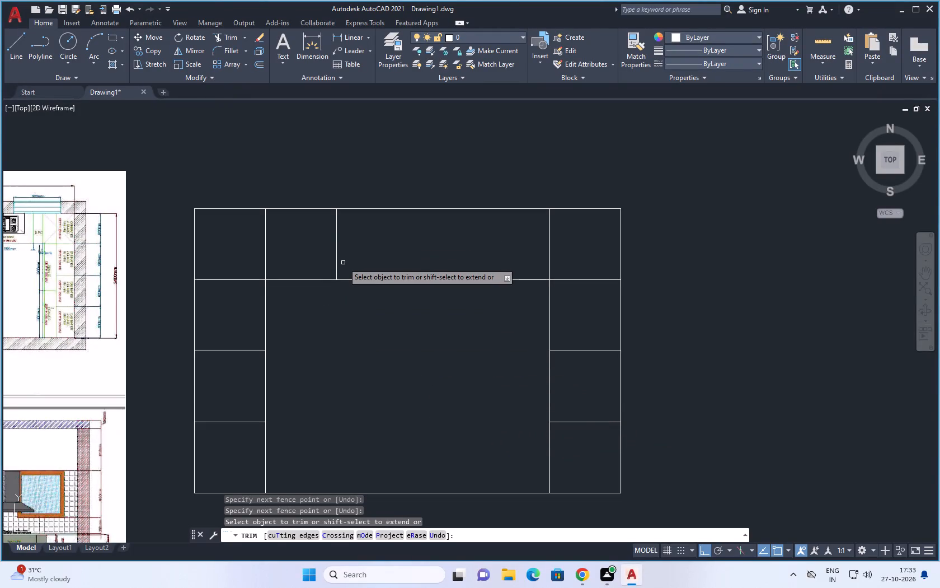
Offset the sink unit's right-hand vertical line 710 to the right to mark the next top-counter unit's width.
key(Escape)
key(o)
key(space)
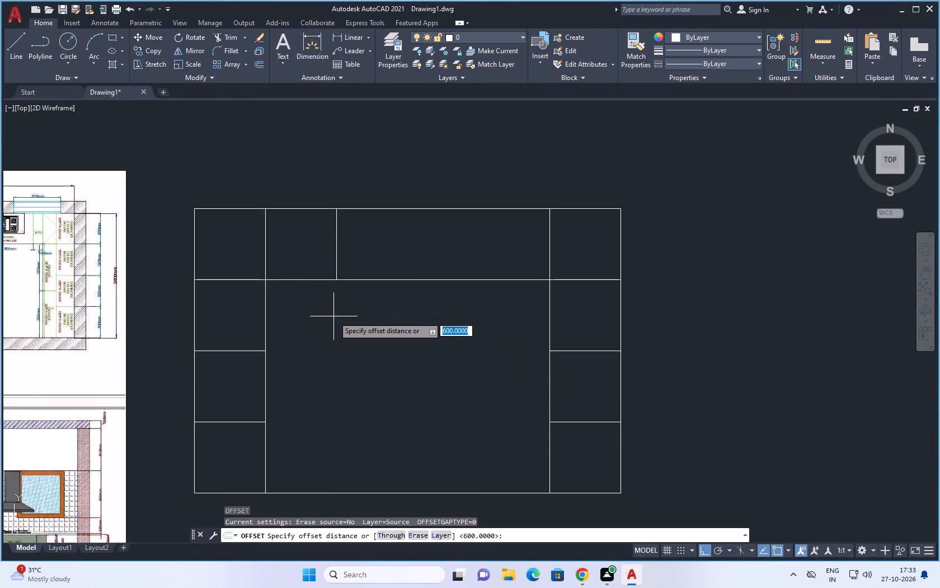
key(7)
text(10)
key(space)
click(336, 260)
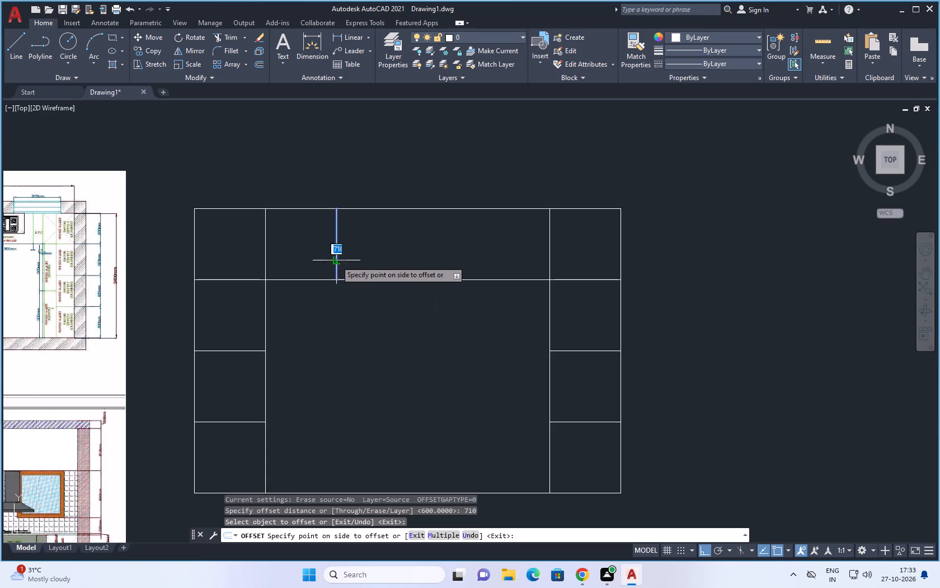
click(421, 260)
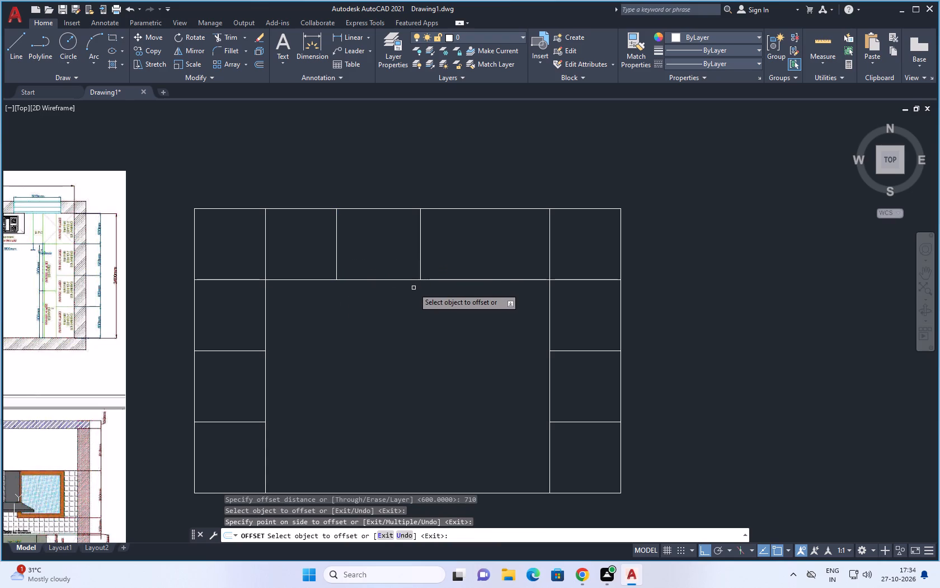
key(space)
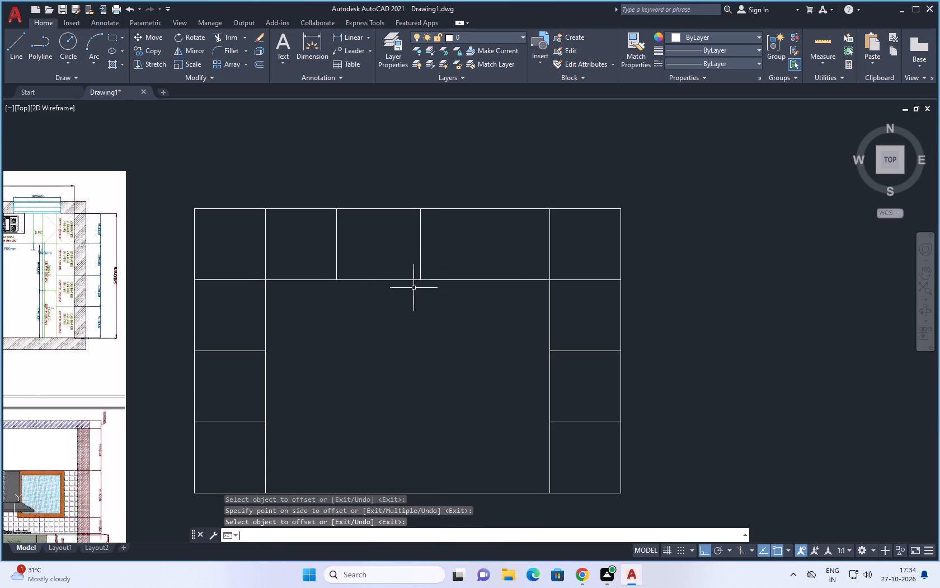
Offset the newest vertical division in the top counter 900 to the right to mark the following unit.
key(space)
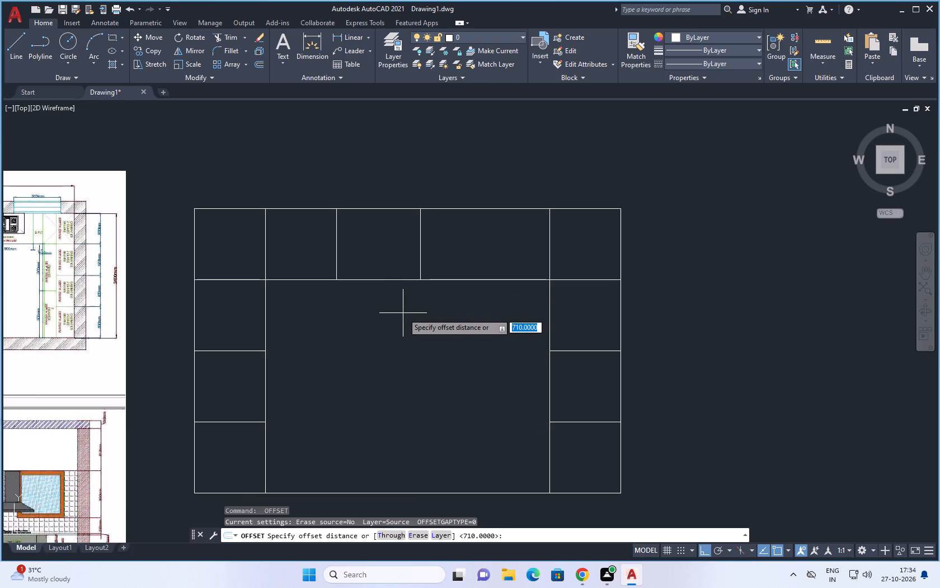
text(900)
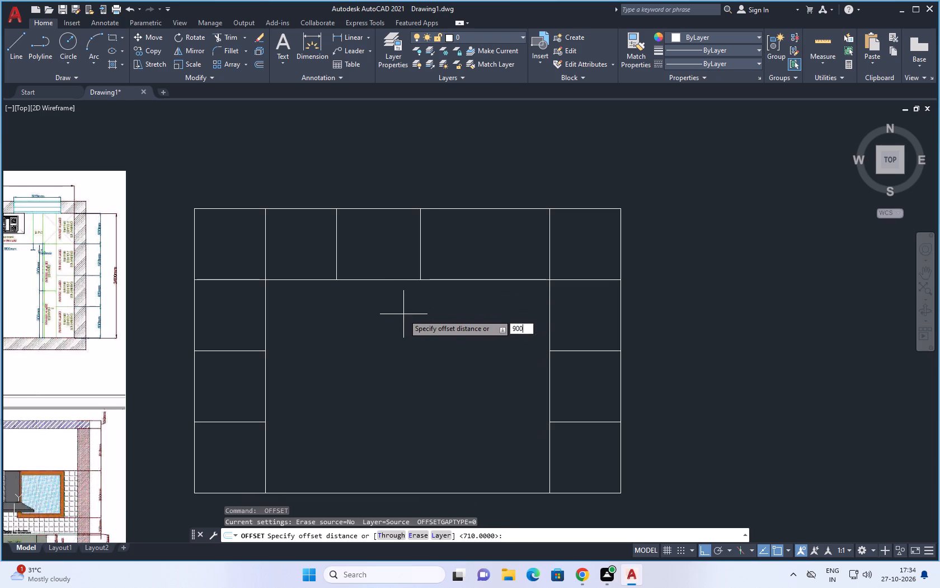
key(space)
click(420, 262)
click(538, 267)
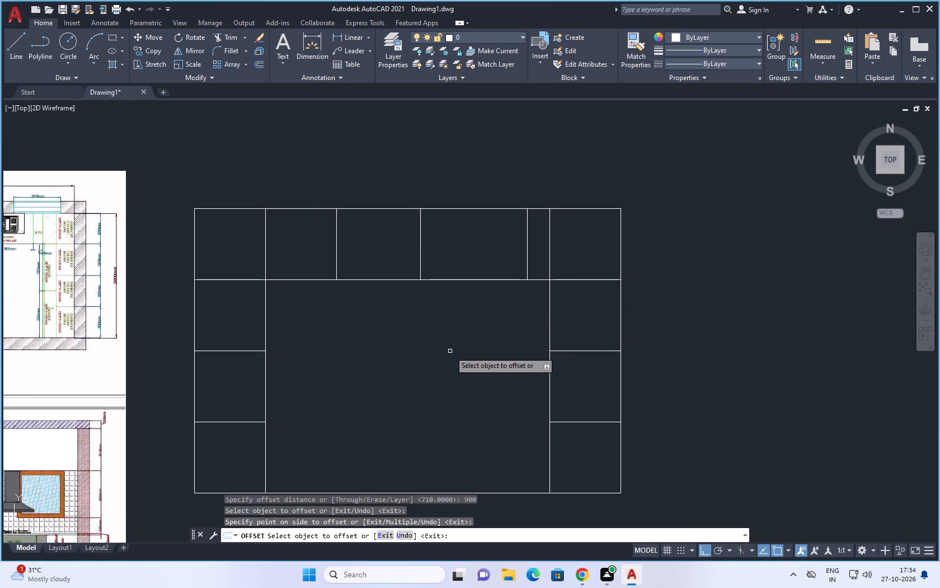
key(Escape)
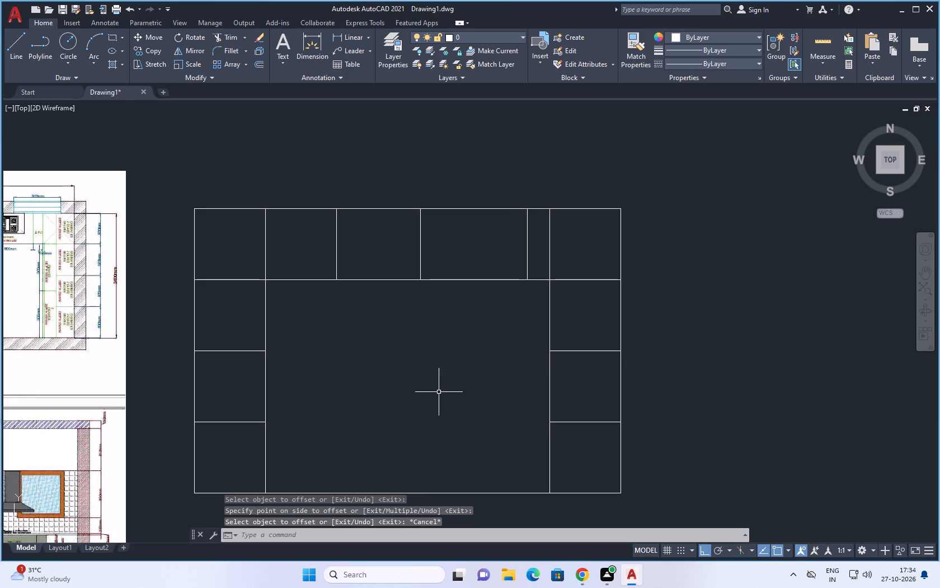
Offset the room's right, top and left boundary lines 230 outward to form the outer wall faces.
text(O)
key(space)
key(2)
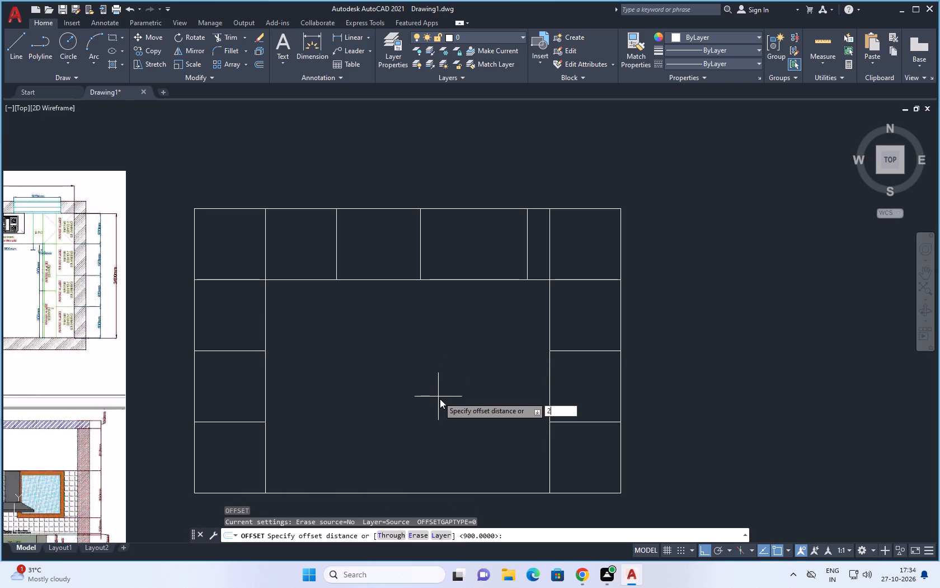
text(30)
key(space)
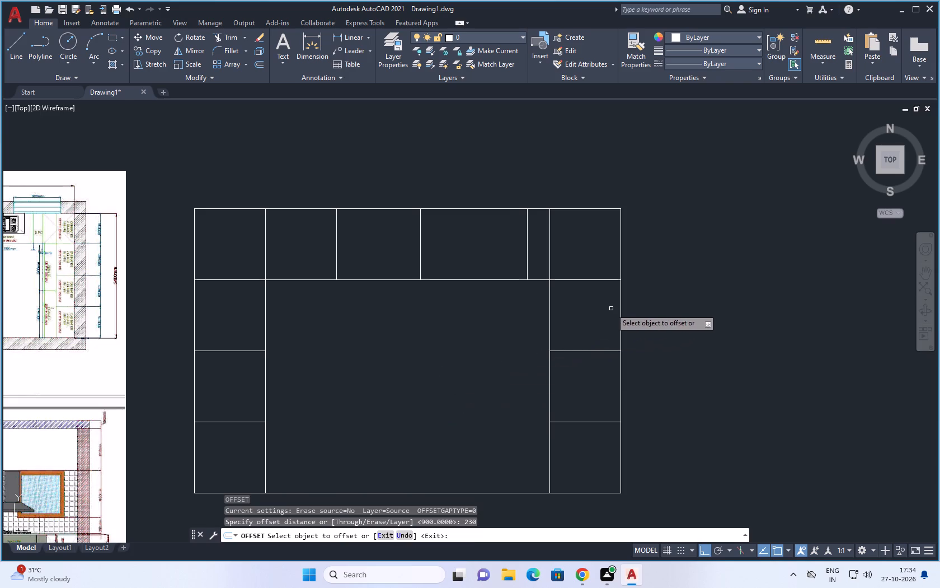
drag(621, 302, 627, 299)
click(677, 287)
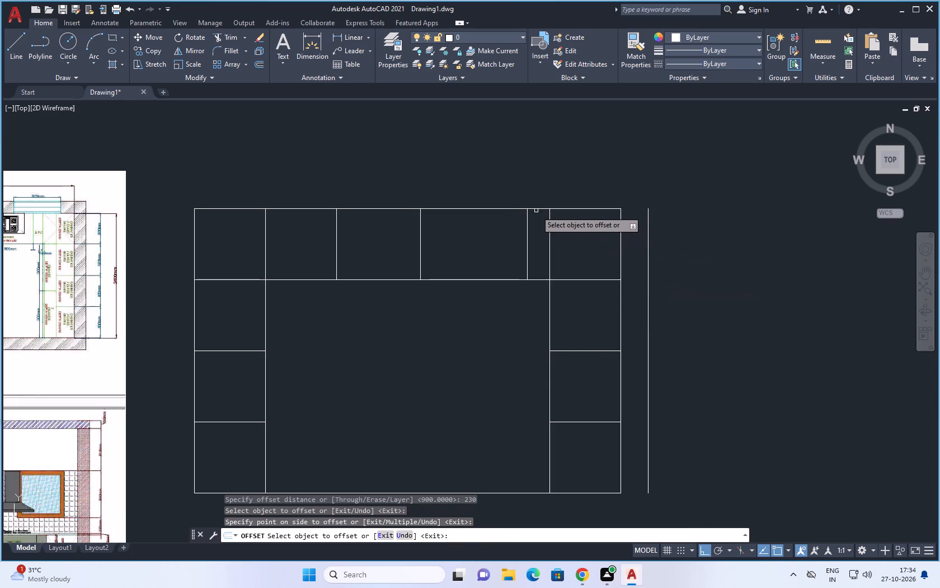
click(534, 208)
click(537, 166)
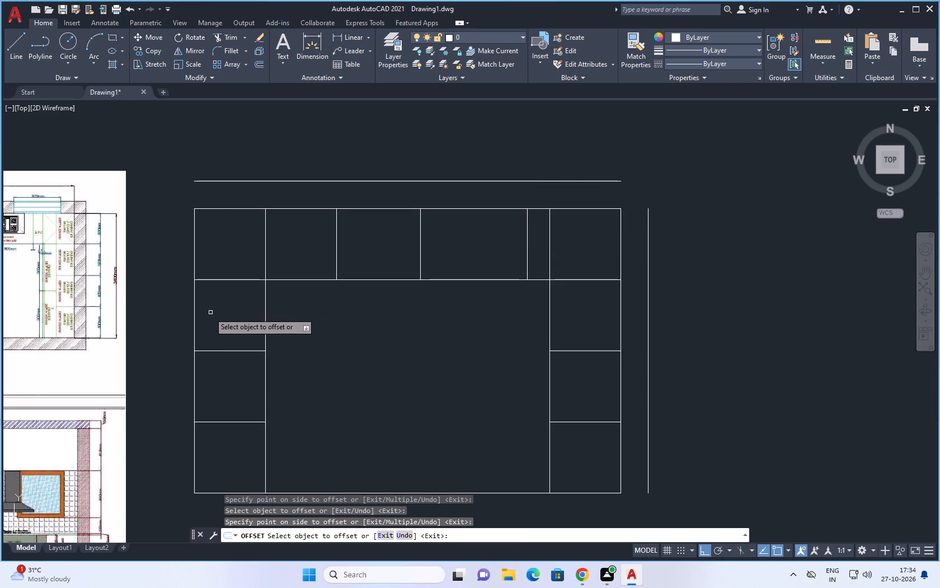
drag(194, 310, 186, 312)
click(126, 330)
key(Escape)
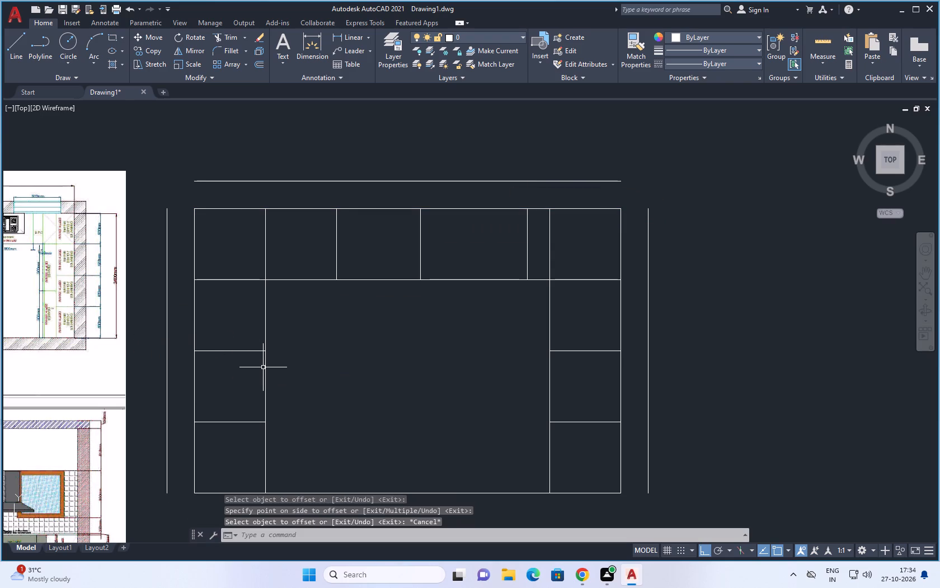
Fillet the outer wall lines so they meet at the upper-left and upper-right corners.
key(f)
key(space)
key(m)
key(space)
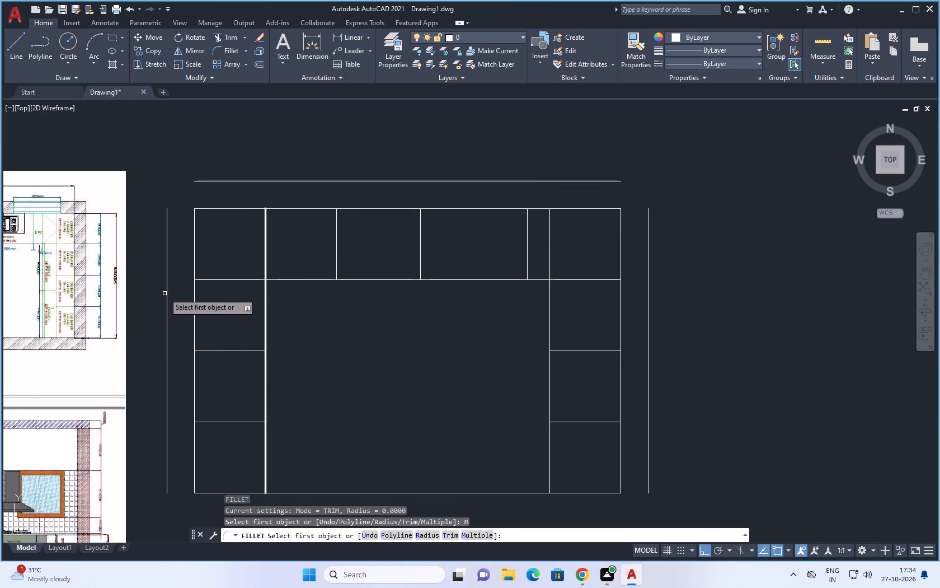
click(166, 286)
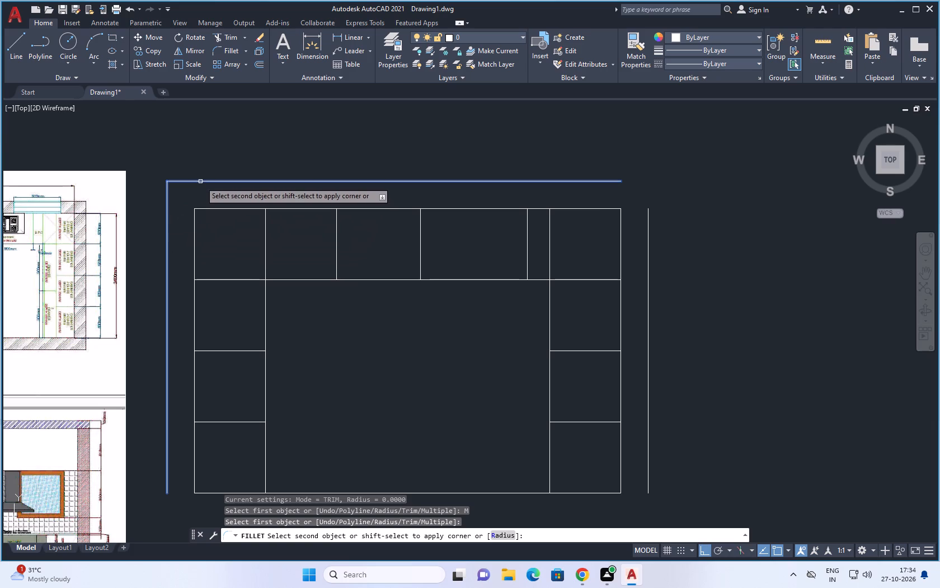
click(200, 182)
key(space)
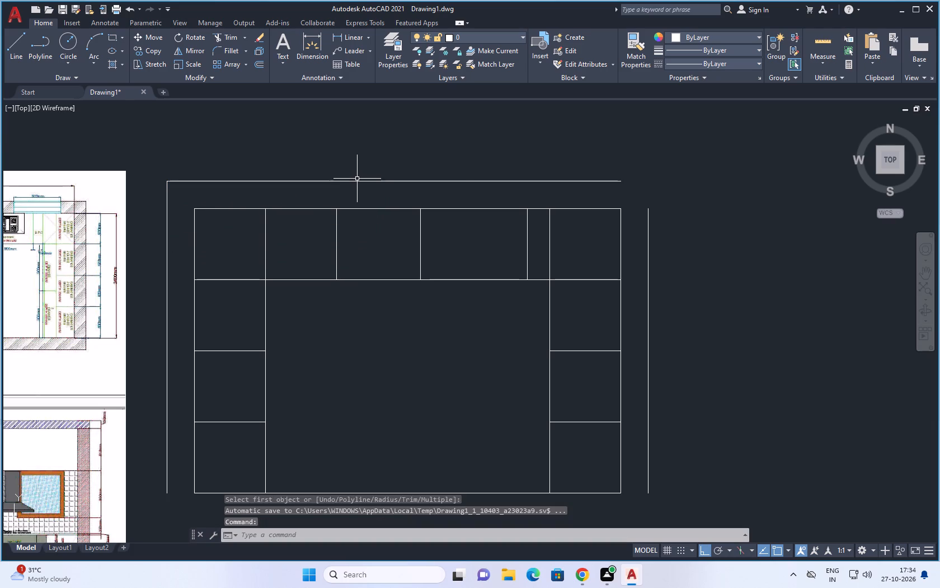
key(space)
click(358, 182)
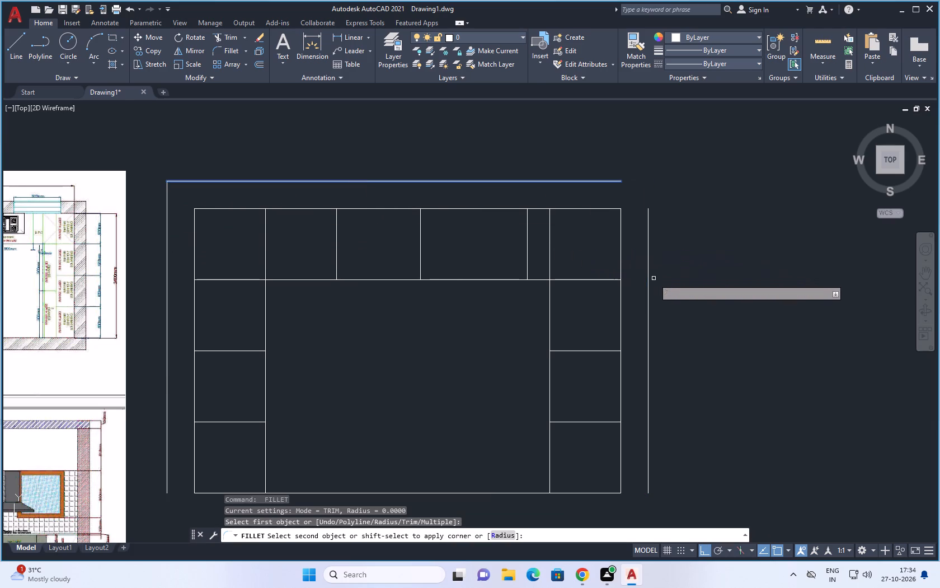
click(648, 284)
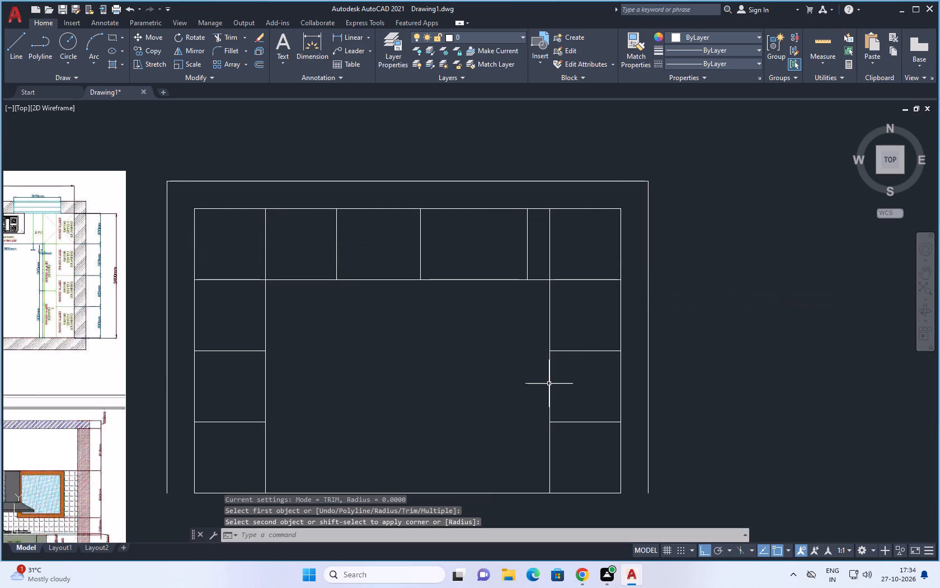
key(Escape)
key(Escape)
key(Escape)
Extend the room's bottom line at both ends to the left and right outer wall lines.
text(EX)
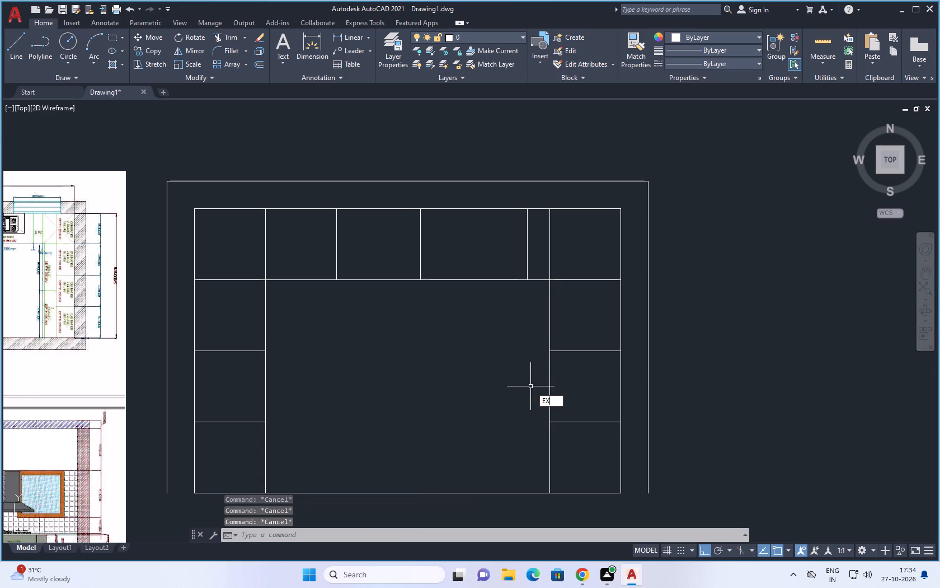
key(space)
key(space)
click(201, 493)
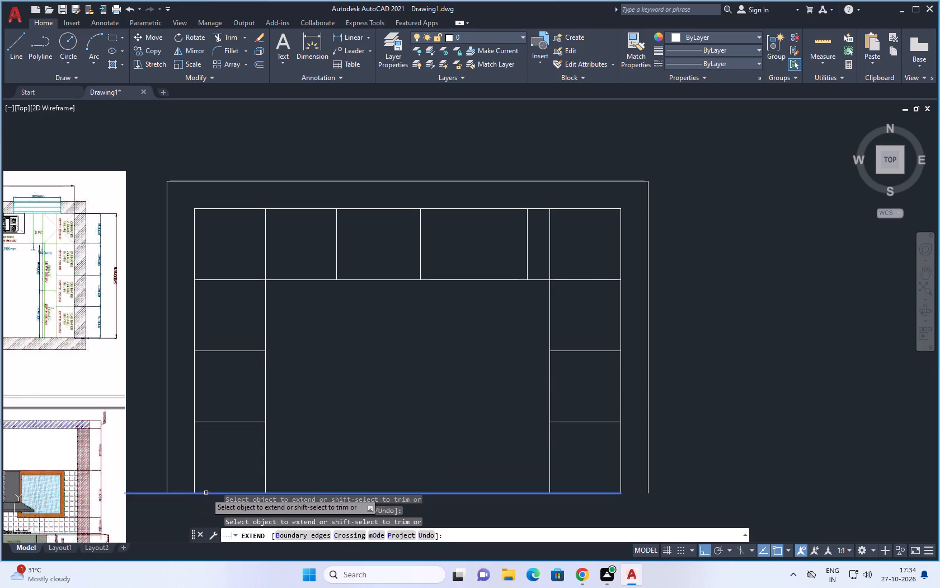
click(582, 489)
click(593, 505)
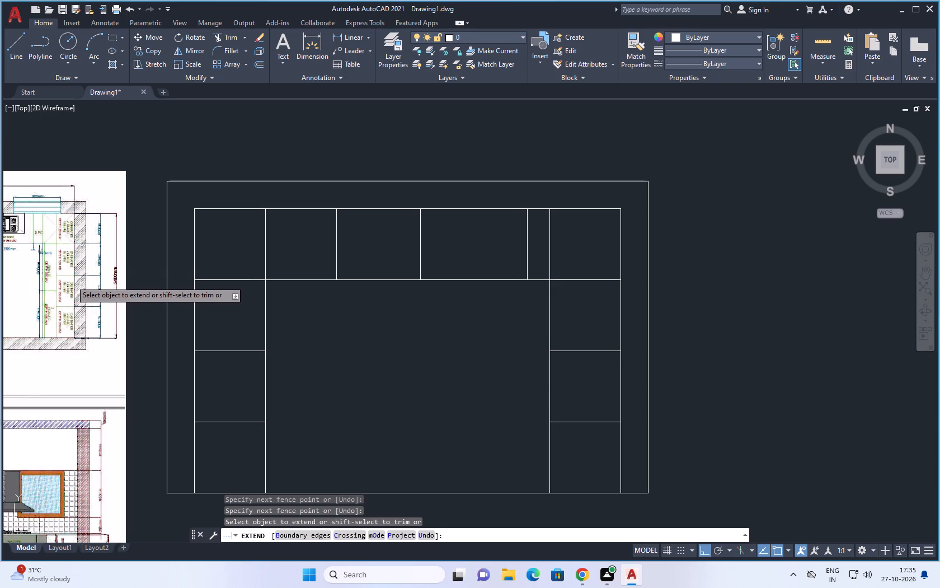
key(Escape)
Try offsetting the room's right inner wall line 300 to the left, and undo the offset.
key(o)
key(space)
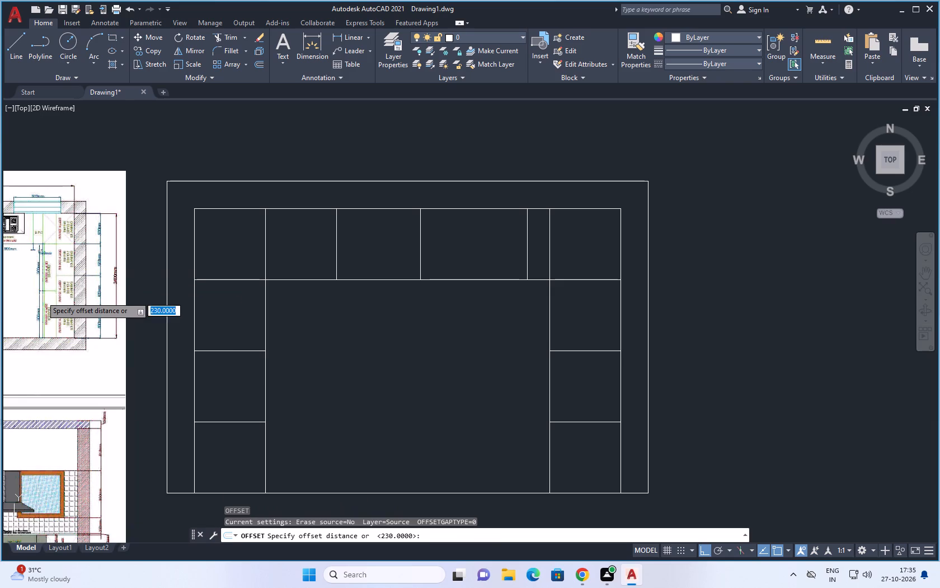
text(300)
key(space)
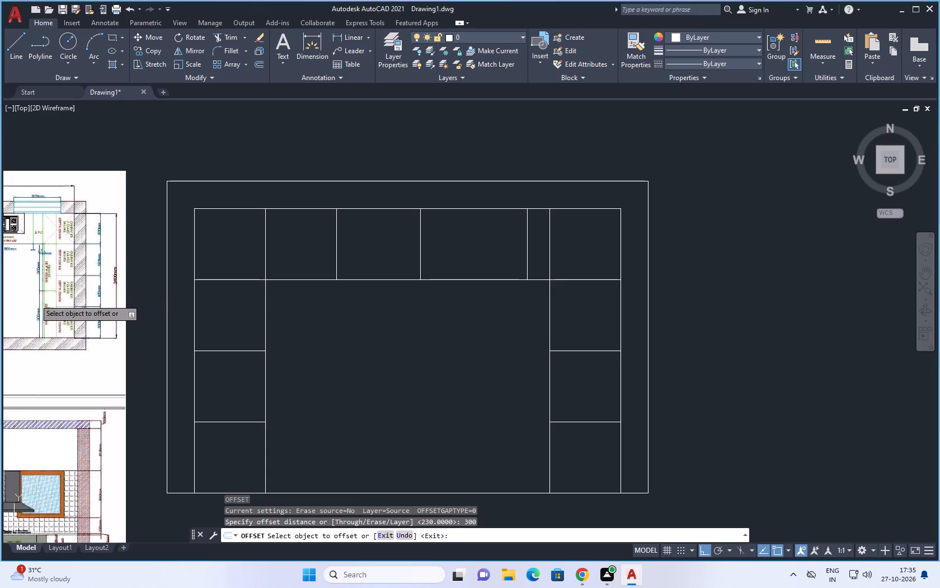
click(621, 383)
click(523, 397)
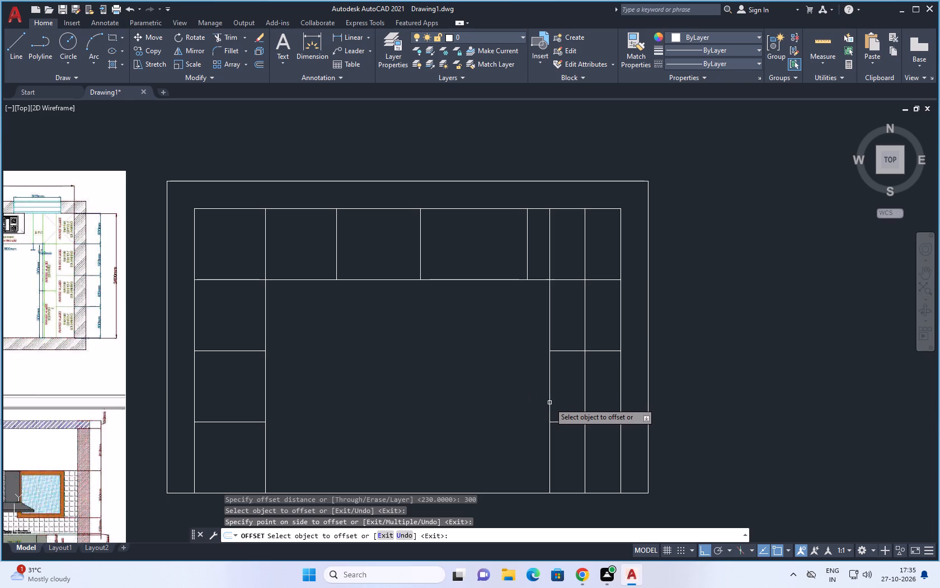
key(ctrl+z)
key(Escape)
Offset the room's right inner wall line 350 to the left within the right counter.
text(O 350)
key(space)
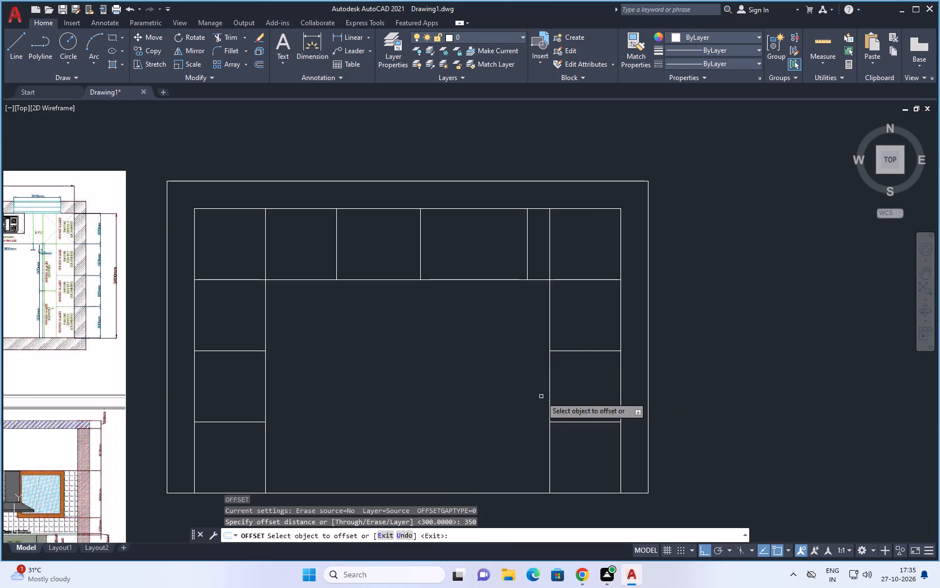
click(619, 368)
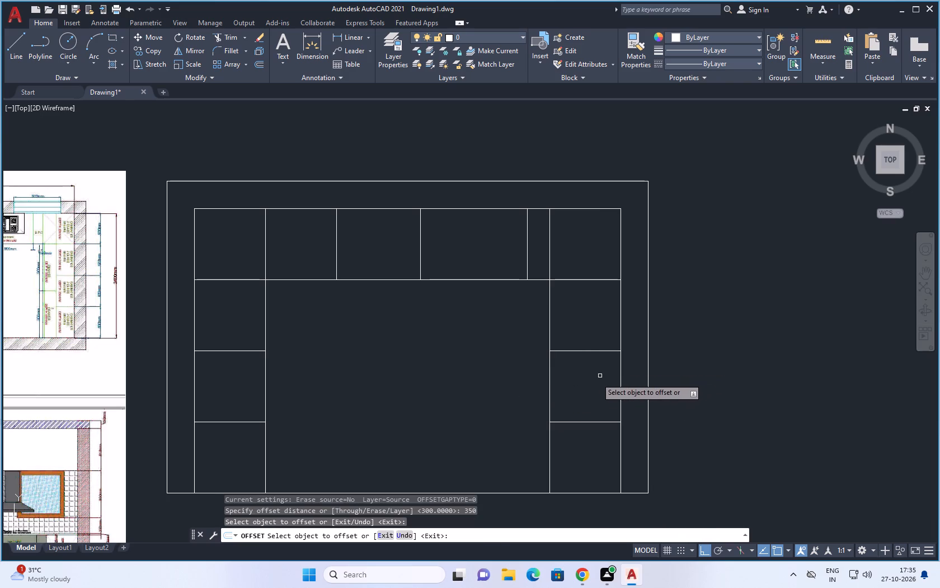
click(621, 363)
click(578, 386)
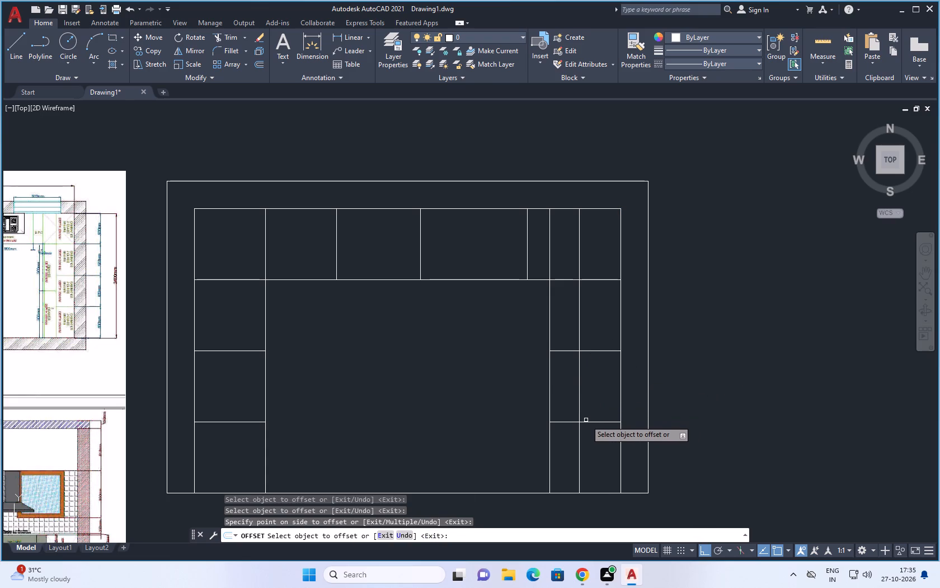
key(Escape)
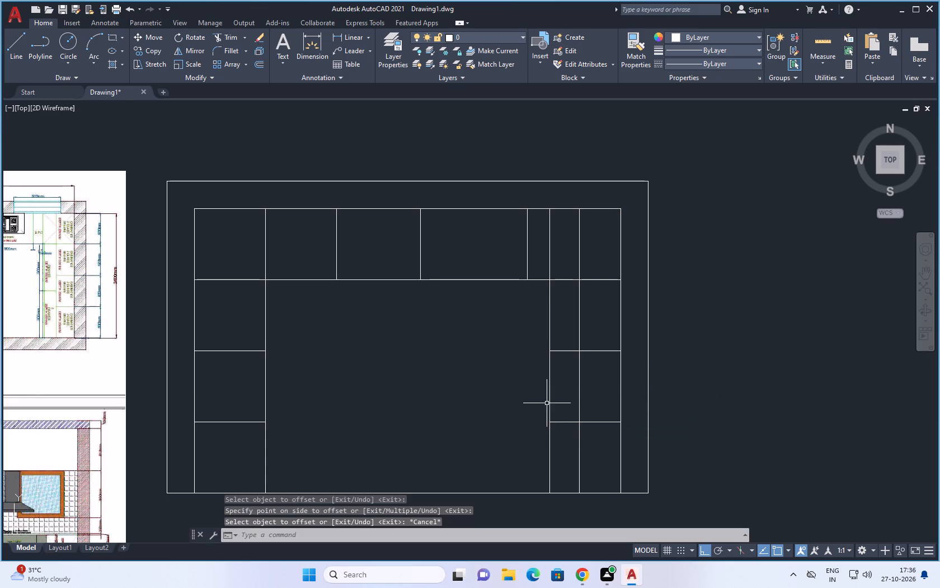
Trim the right counter's two lower horizontal divisions between its front edge and the 350 offset line.
key(t)
key(r)
key(space)
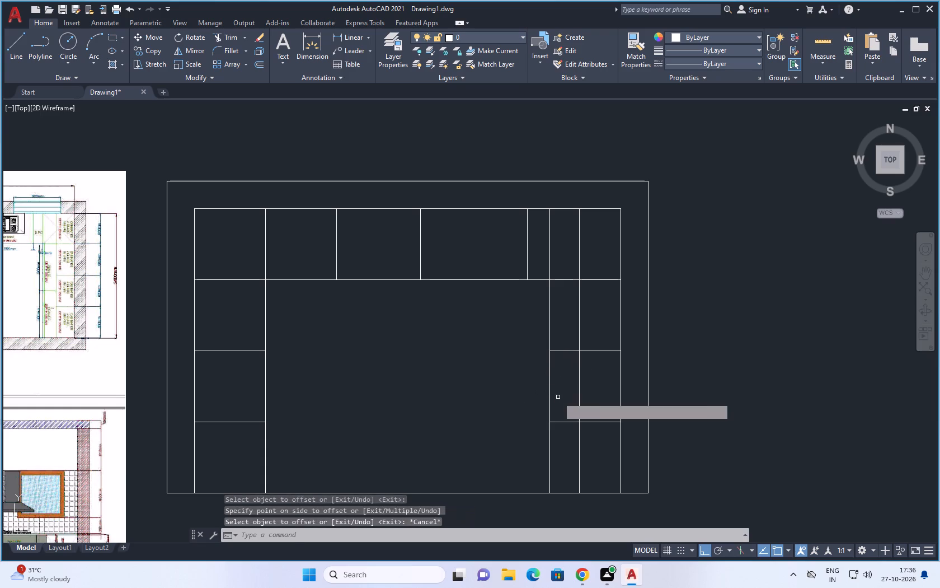
key(space)
key(space)
key(space)
key(space)
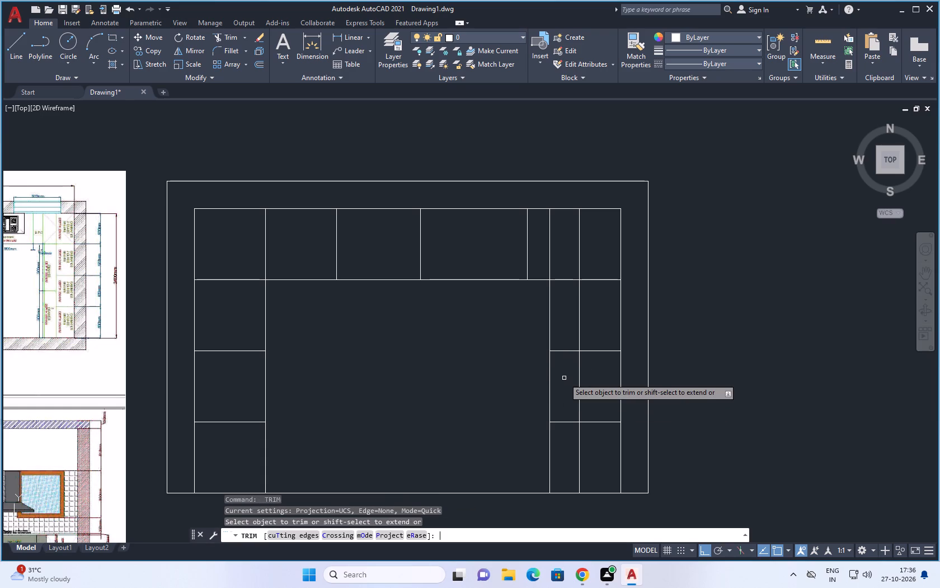
drag(568, 320, 561, 443)
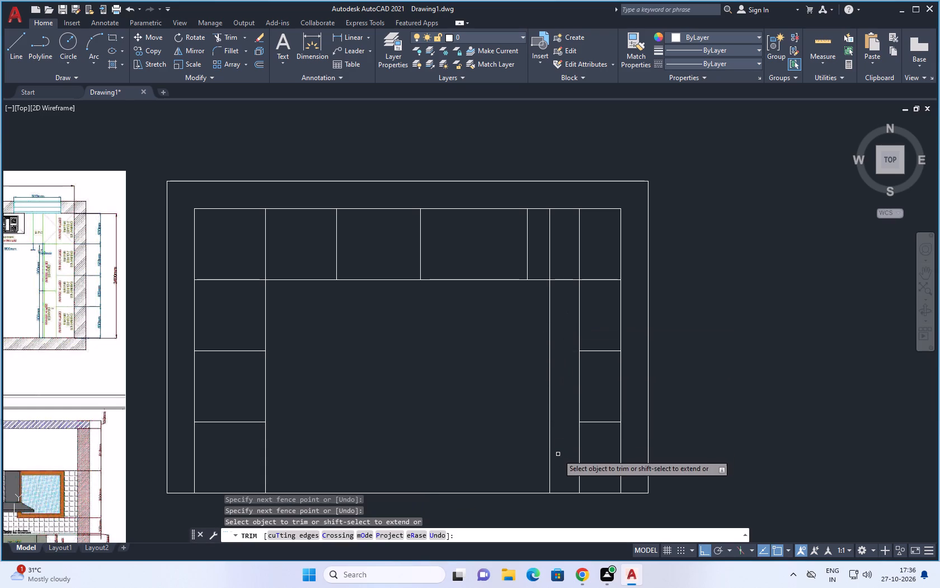
key(Escape)
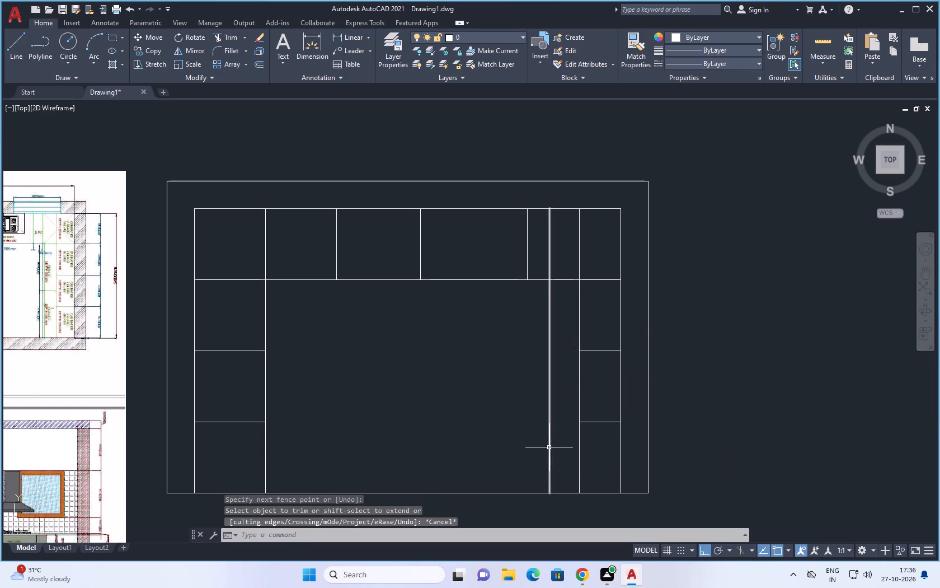
Offset the top counter's front edge line 900 downward to divide the right counter's base units.
key(o)
key(space)
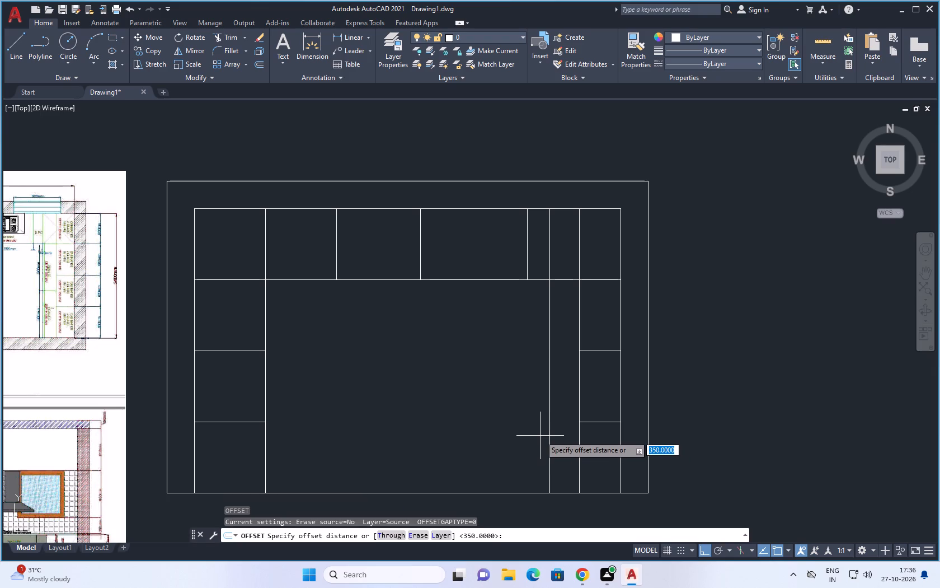
key(9)
key(0)
key(0)
key(space)
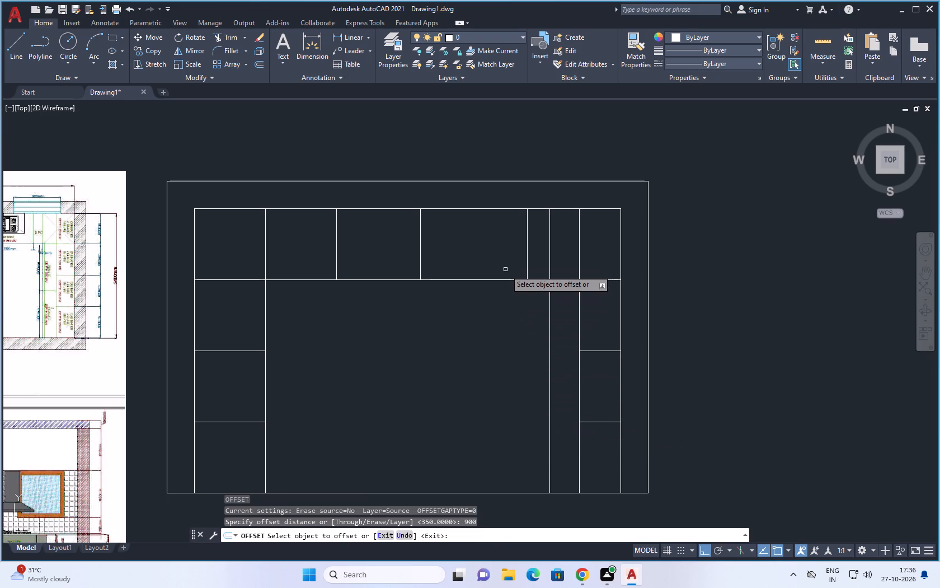
click(505, 279)
click(507, 344)
key(Escape)
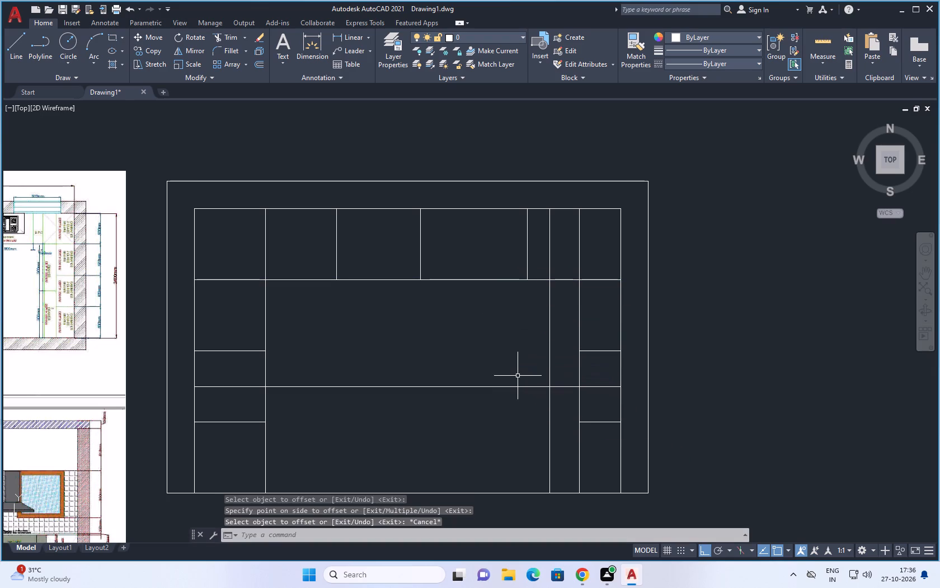
Trim the 900 offset line so it remains only between the right counter's front edge and the 350 offset line.
key(t)
text(R)
key(space)
key(space)
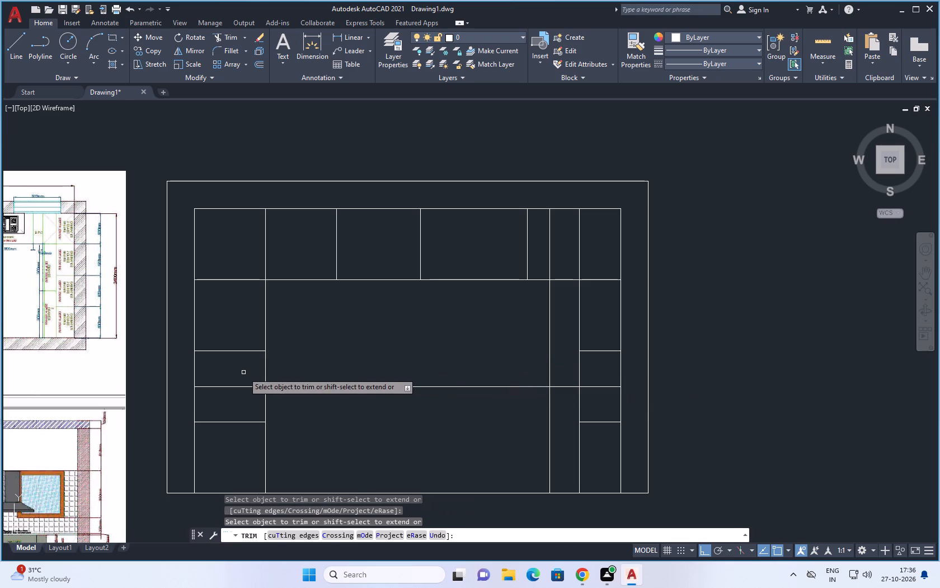
drag(242, 373, 236, 394)
drag(400, 377, 392, 397)
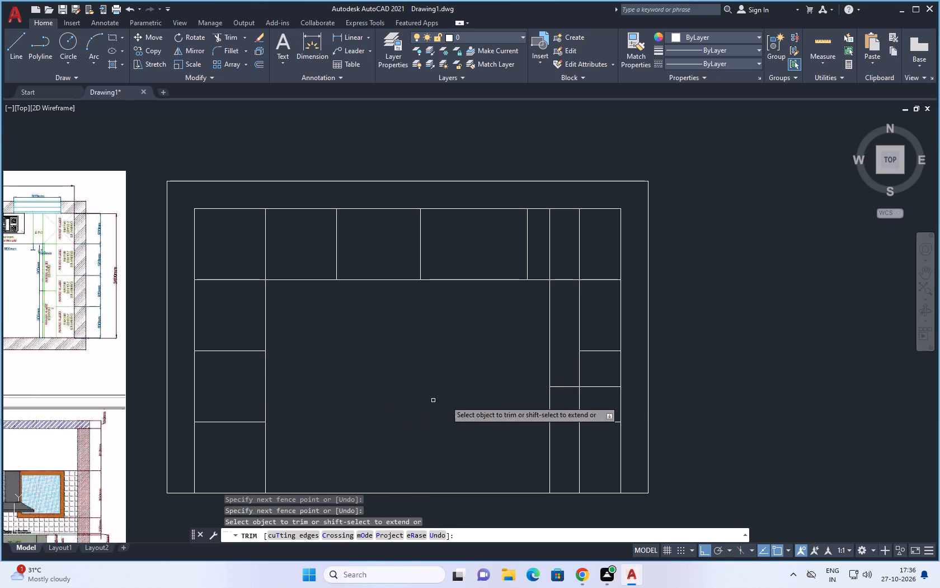
drag(598, 380, 592, 403)
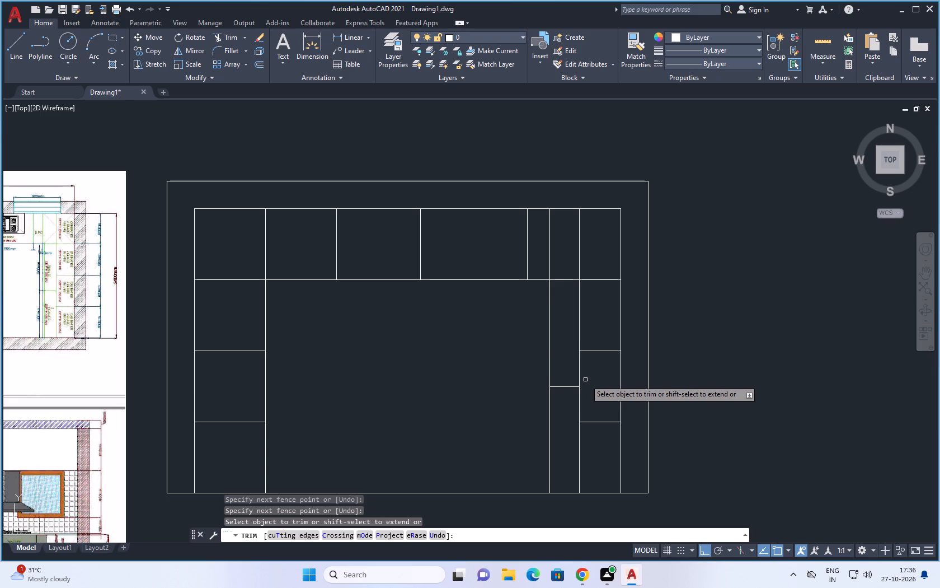
Measure the gap between the top counter's last vertical division and the right counter's front edge.
text(DI)
key(space)
key(Escape)
key(Escape)
key(Escape)
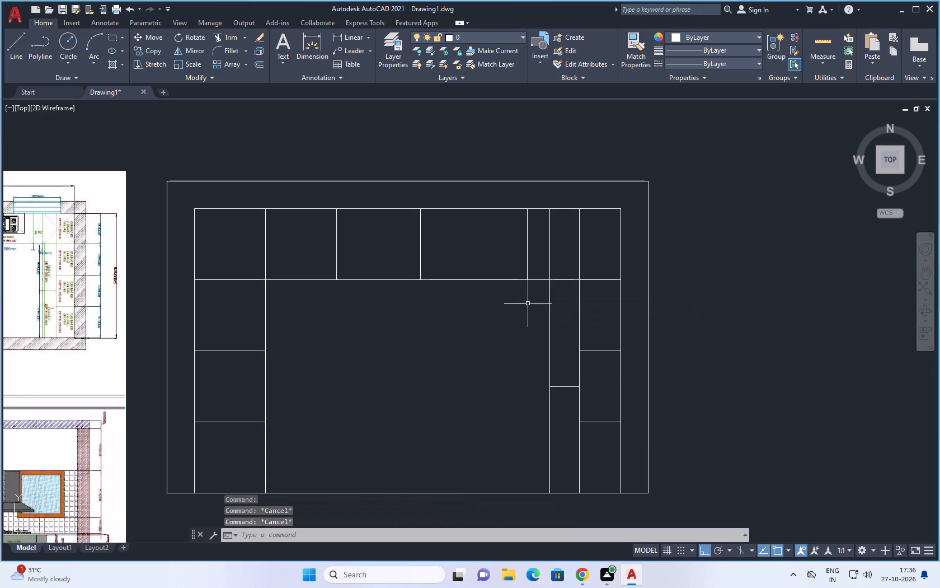
key(Escape)
text(DI)
key(space)
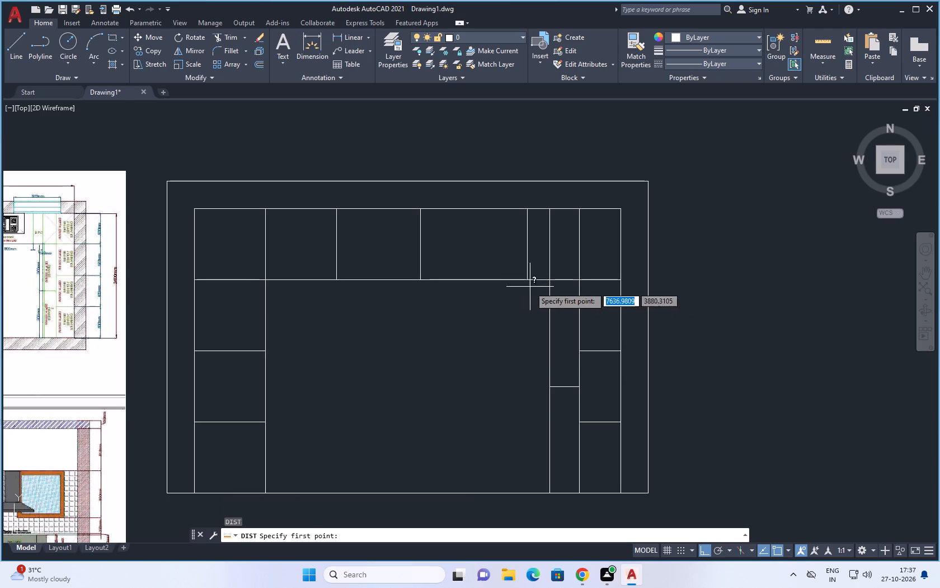
click(530, 280)
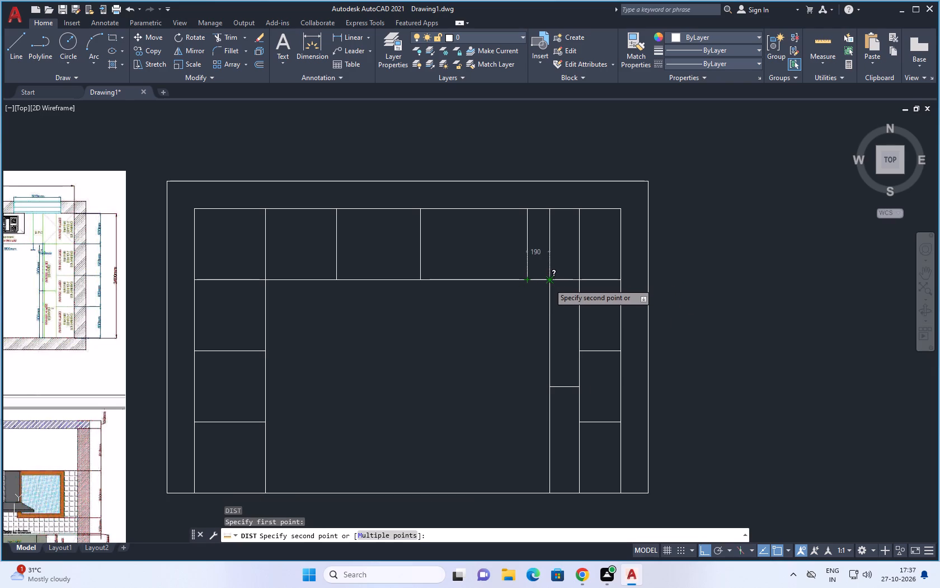
key(Escape)
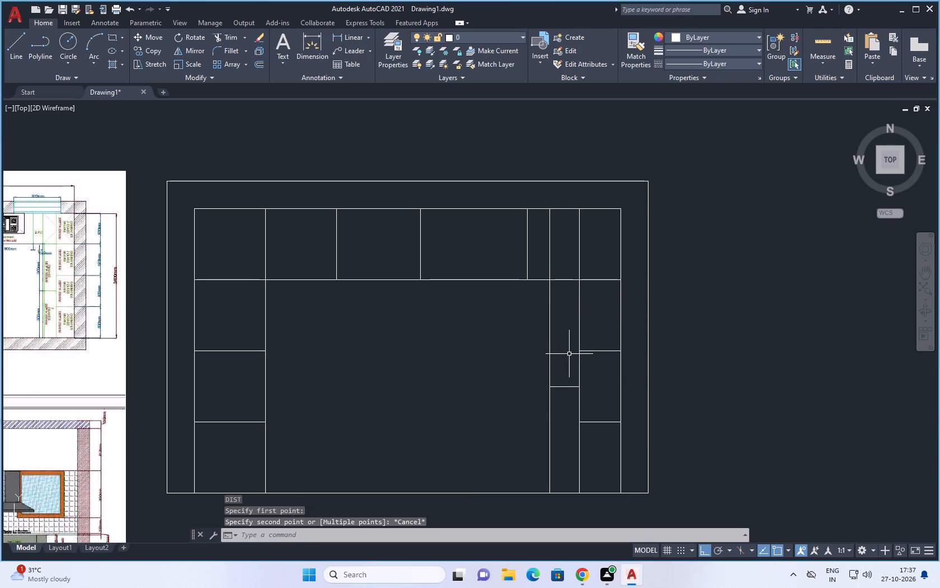
Draw a vertical line 230 long across the top wall, just right of the left counter's front edge, as a window side.
scroll(571, 354, down, 3)
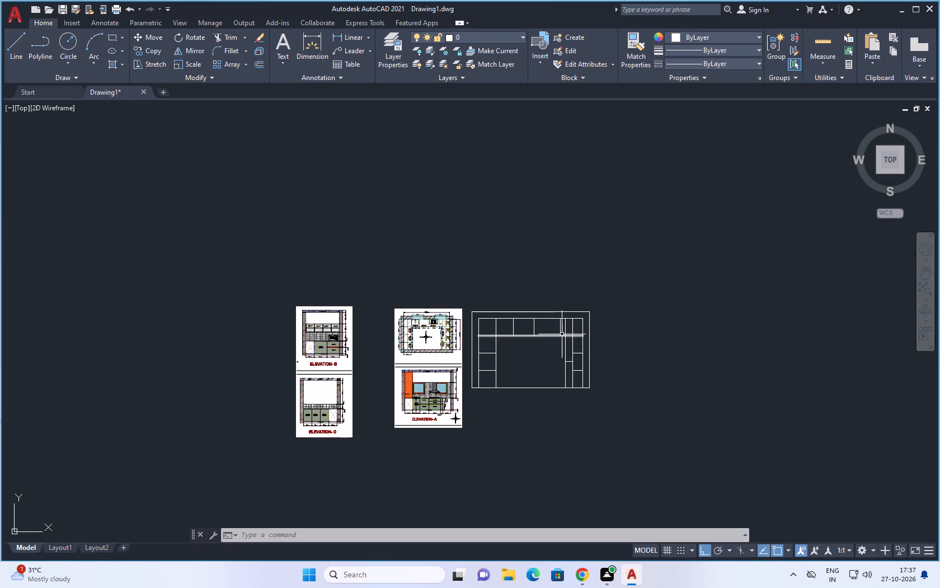
key(Escape)
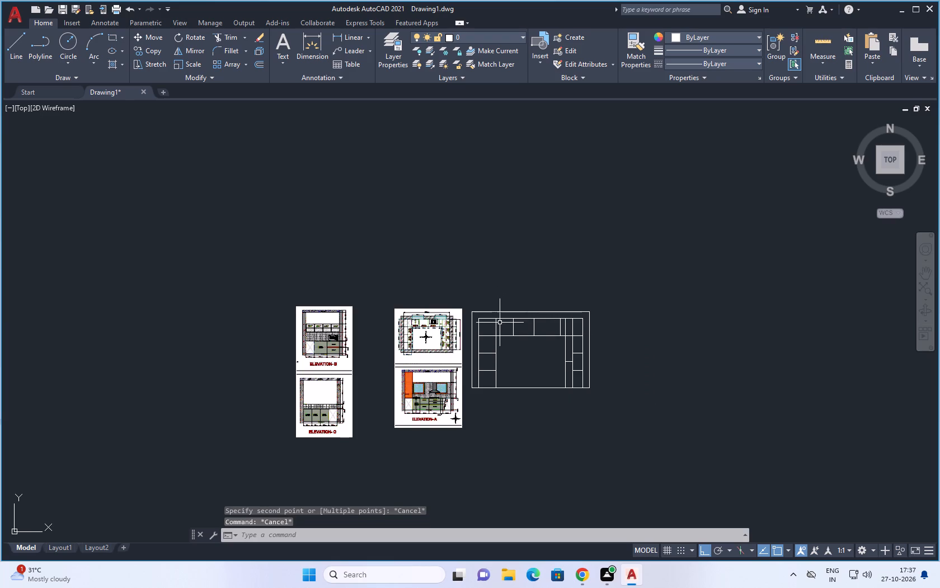
scroll(501, 323, up, 3)
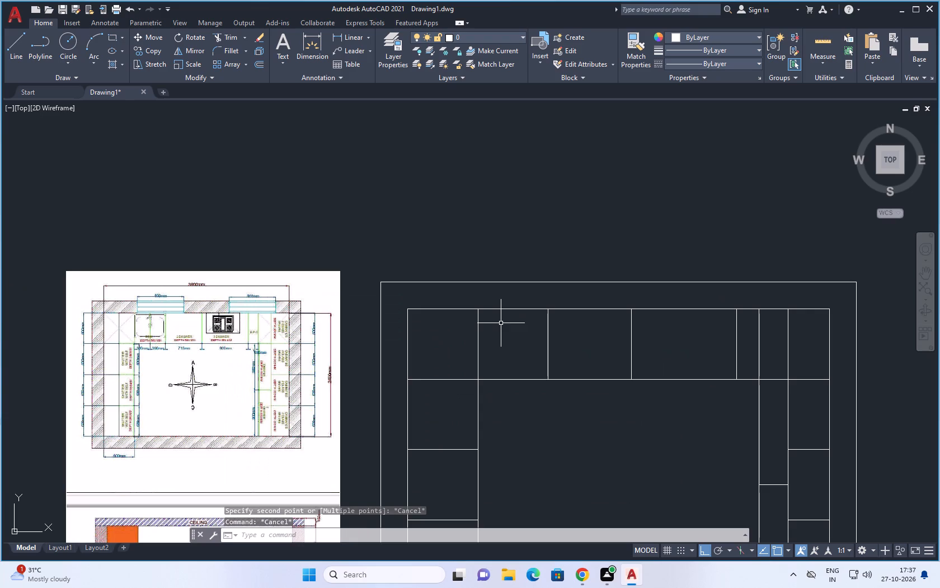
text(L)
key(space)
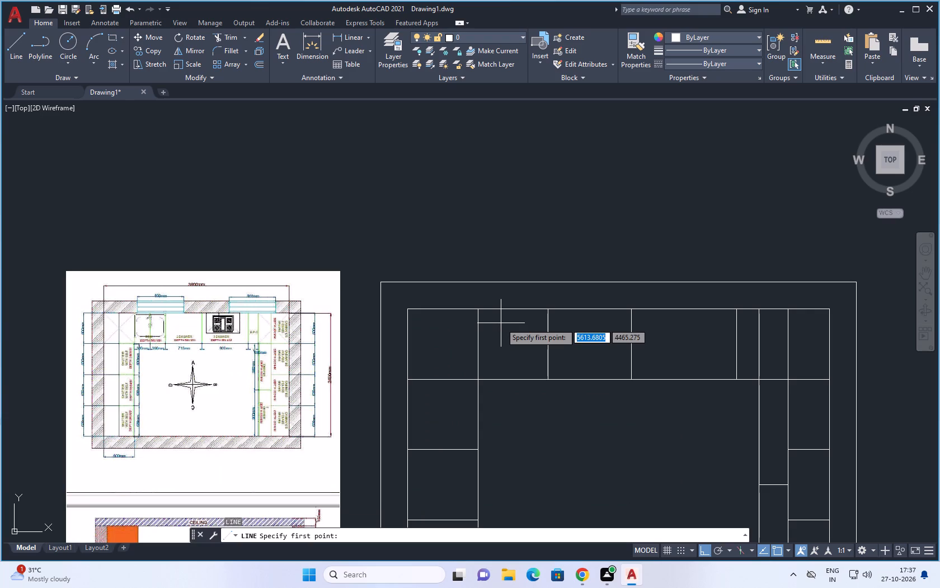
scroll(501, 323, up, 2)
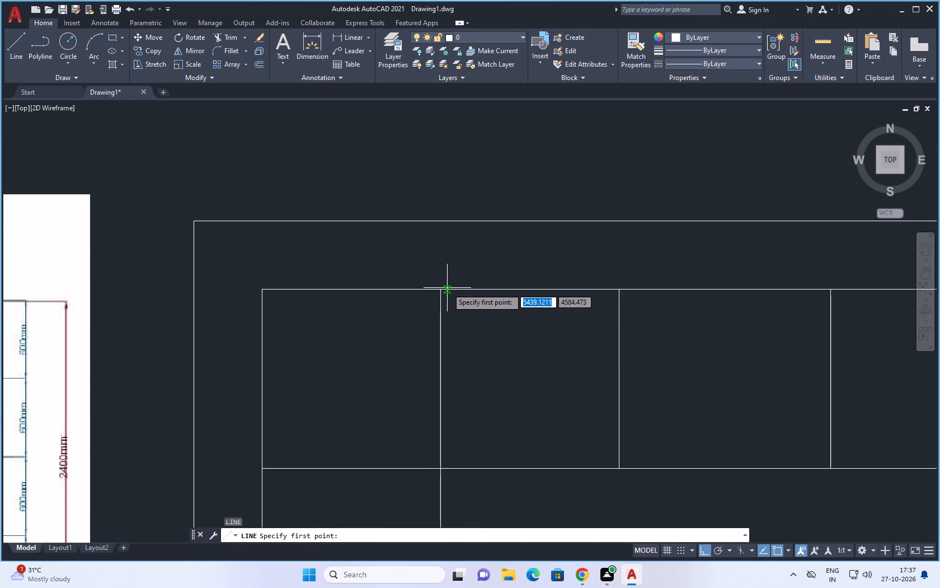
click(447, 290)
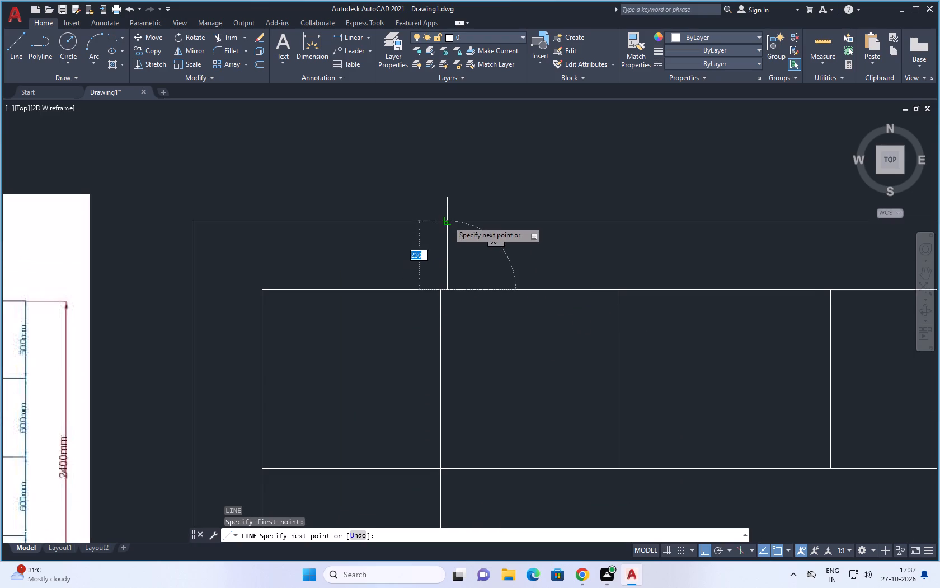
click(448, 221)
key(Escape)
Offset the window side line 900 to the right within the top wall.
key(o)
key(space)
key(9)
text(00)
key(space)
drag(446, 257, 454, 259)
click(558, 271)
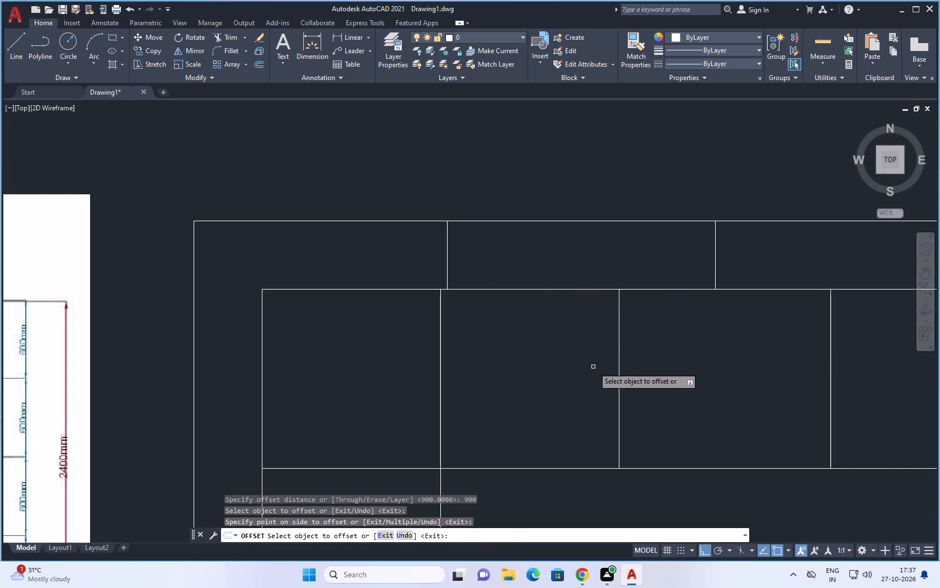
key(space)
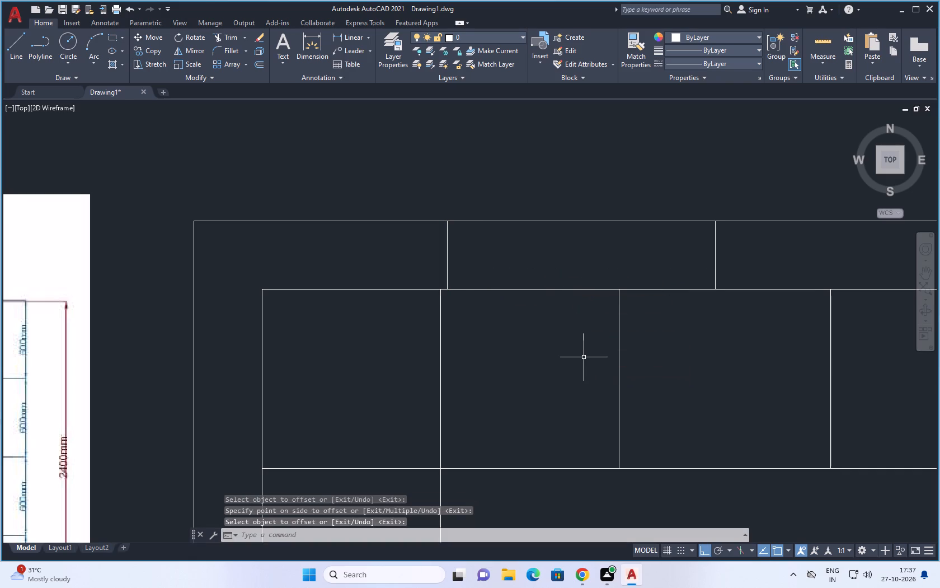
Draw a horizontal line 900 long joining the midpoints of the two window side lines.
scroll(584, 357, down, 1)
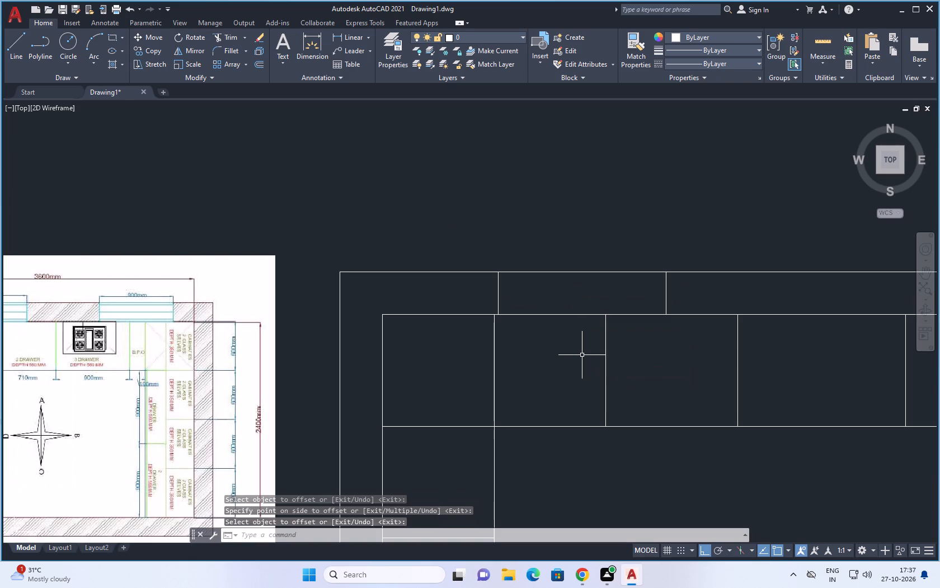
text(L)
key(space)
scroll(582, 354, down, 1)
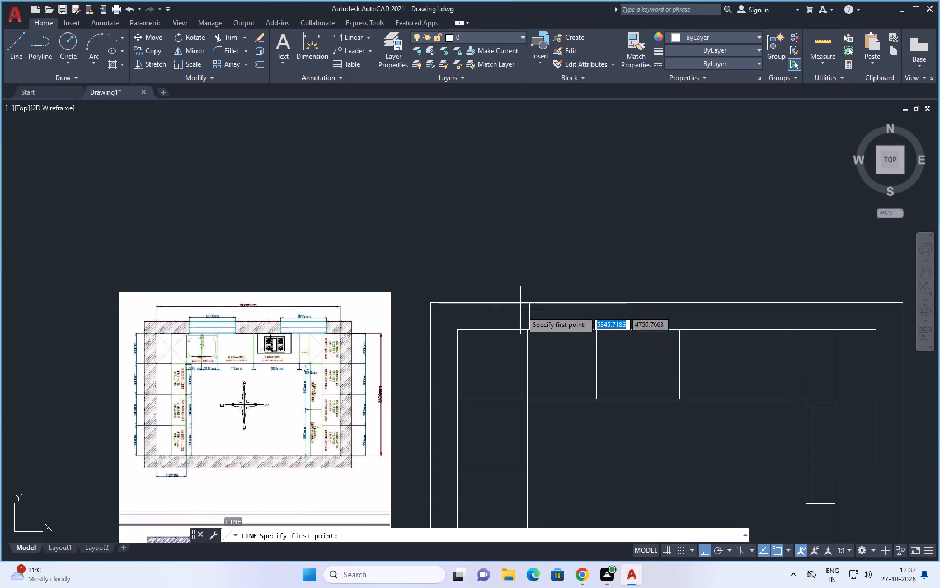
click(527, 313)
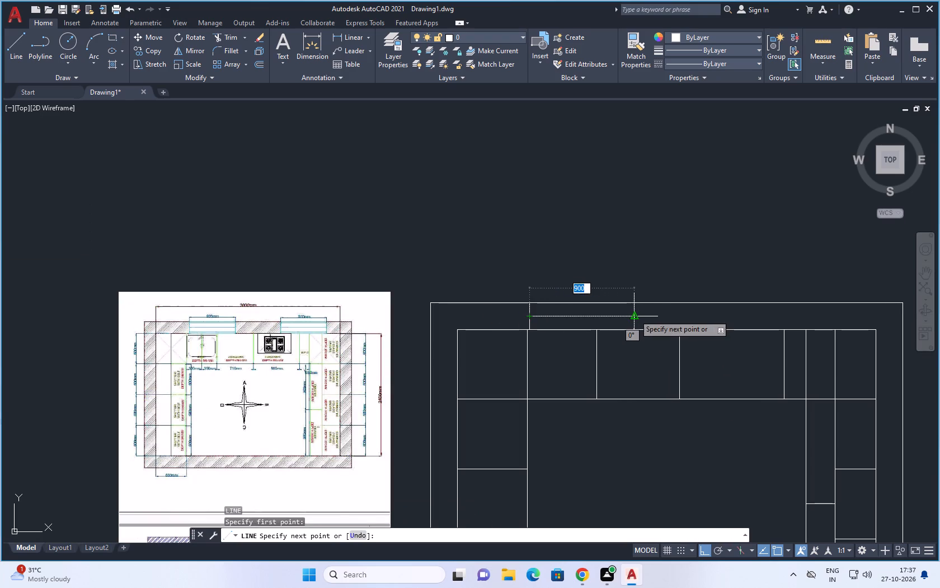
click(634, 315)
key(Escape)
Offset the window's horizontal centre line 25 upward and 25 downward.
scroll(598, 335, up, 1)
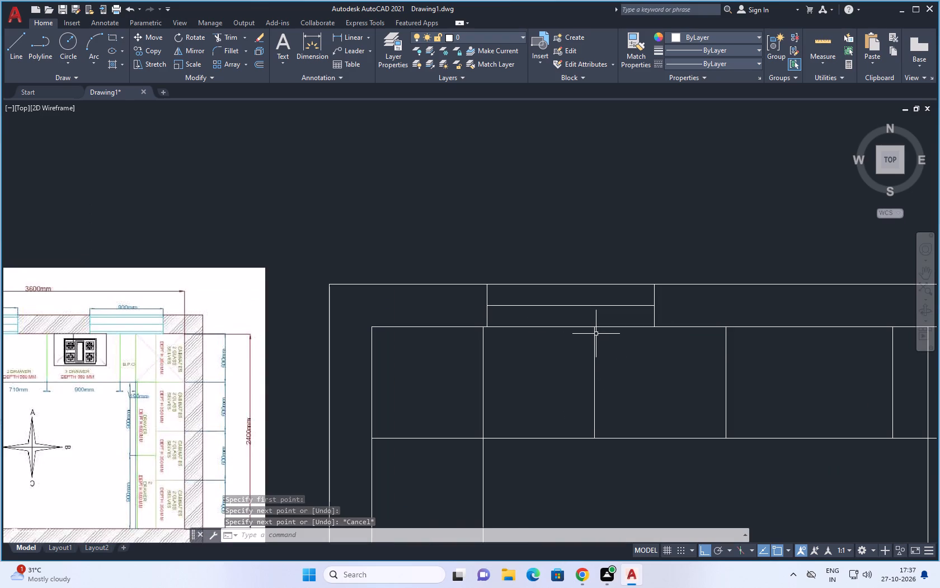
key(o)
key(space)
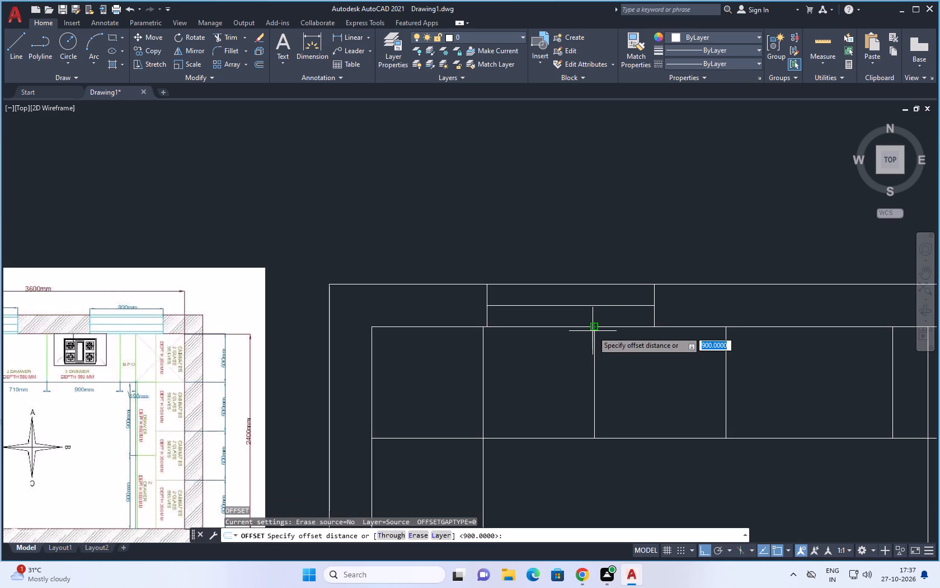
text(25)
key(space)
click(567, 306)
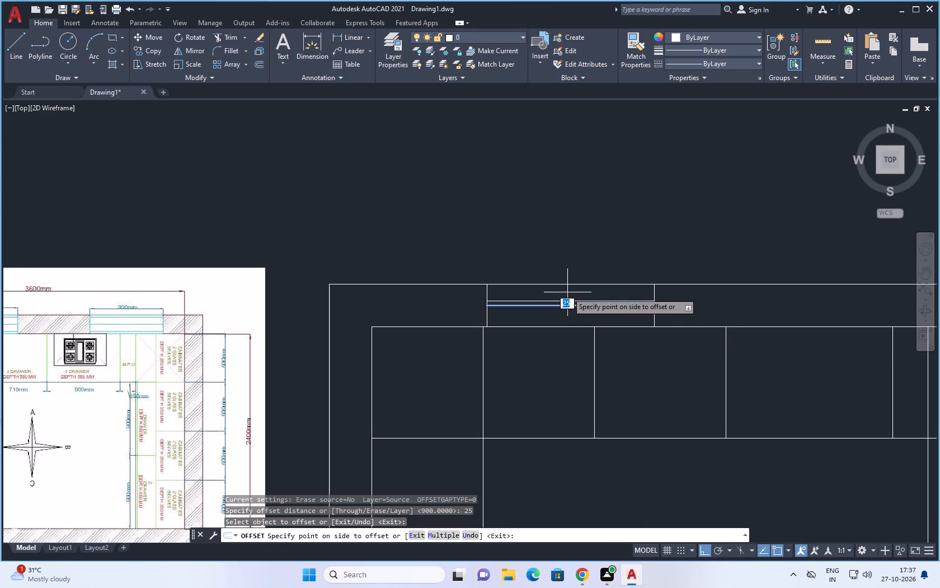
click(567, 292)
click(574, 305)
click(573, 340)
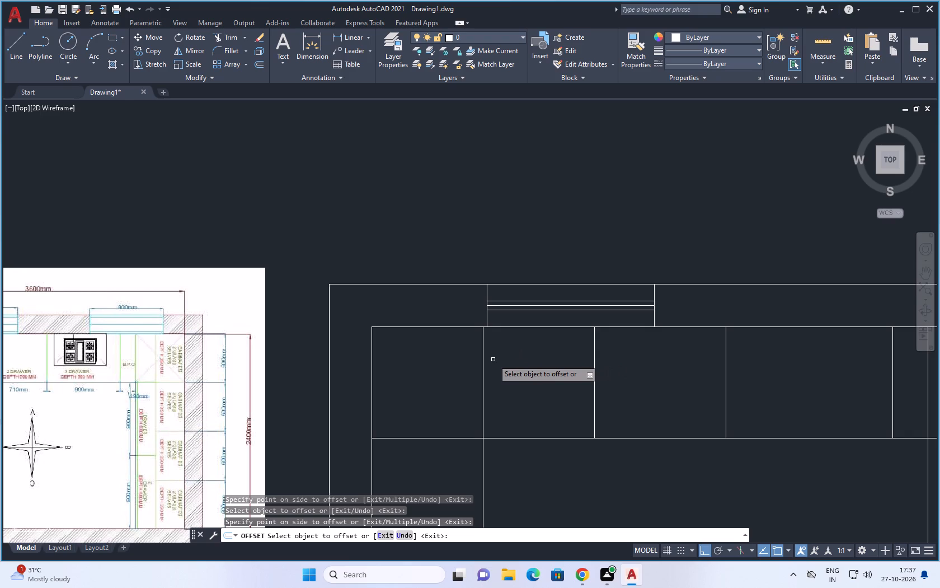
scroll(493, 360, down, 1)
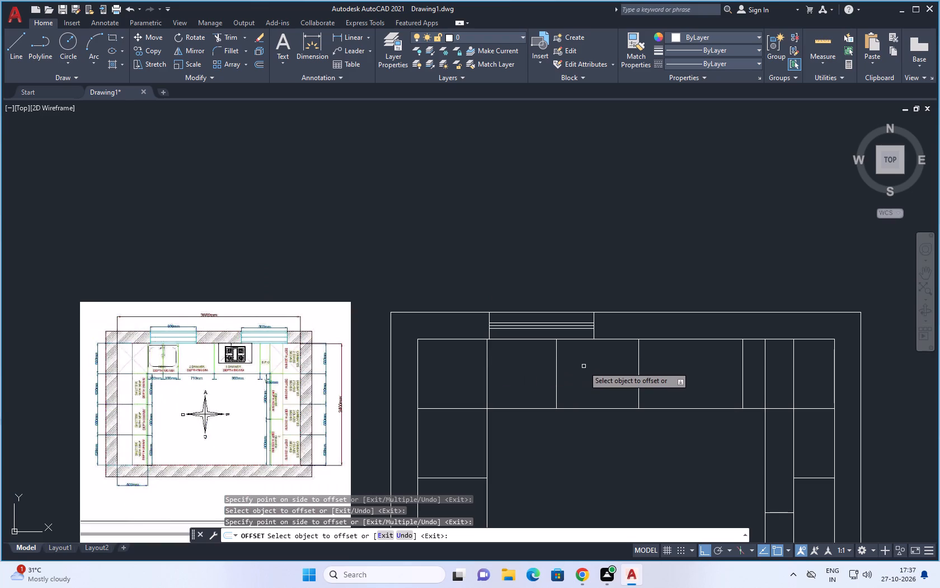
key(space)
Mirror the five window lines about the vertical axis through the top wall's midpoint, keeping the originals.
scroll(605, 321, up, 3)
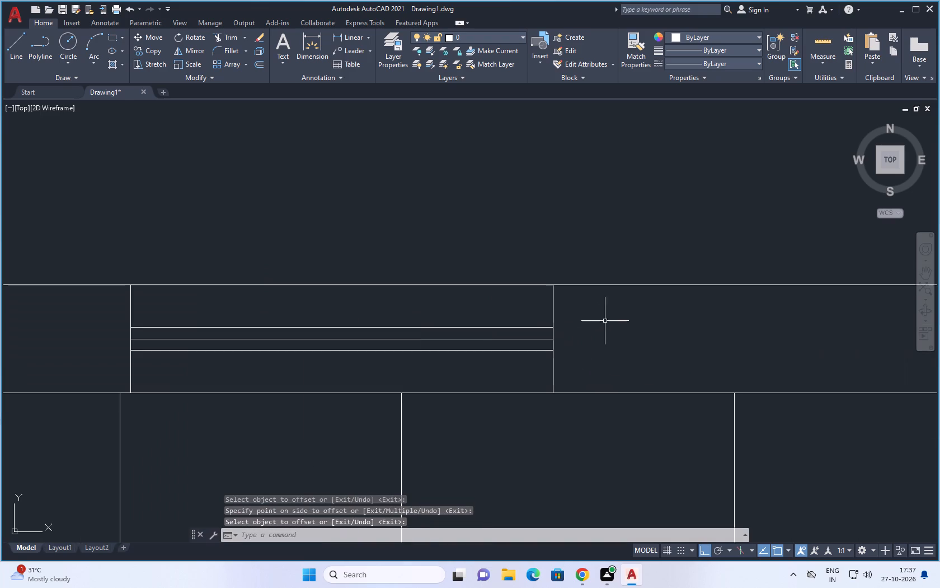
drag(599, 324, 467, 310)
drag(177, 310, 134, 312)
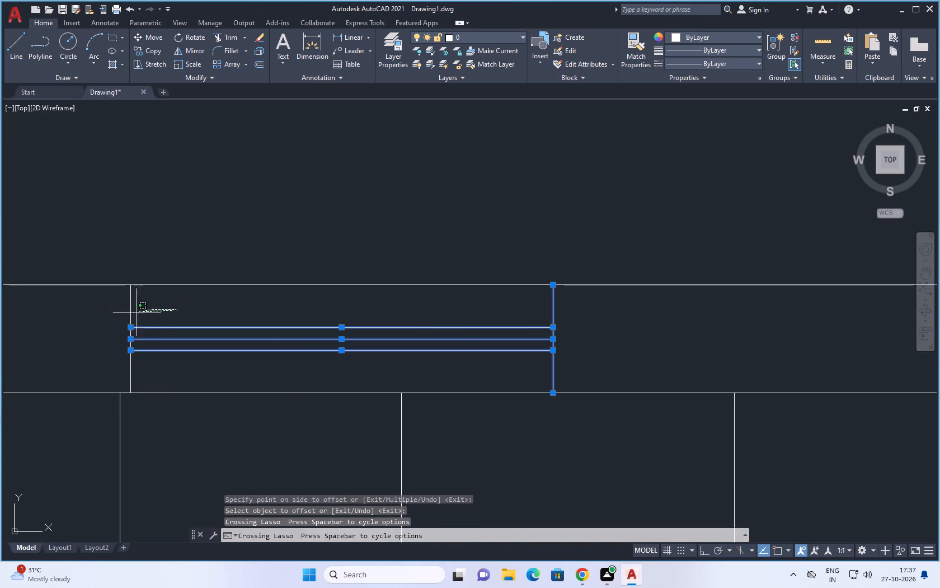
drag(134, 312, 108, 330)
key(m)
text(I)
key(space)
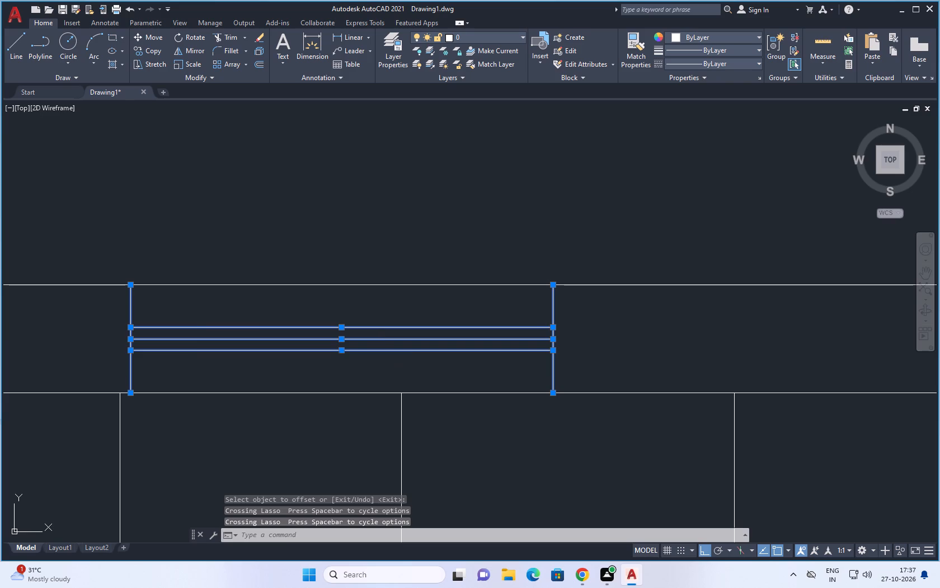
scroll(406, 350, down, 2)
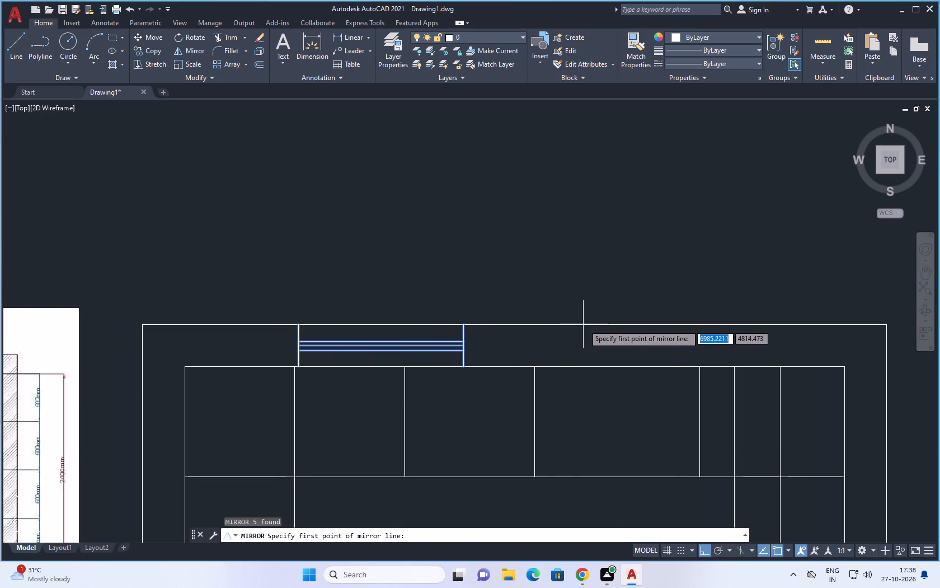
click(518, 325)
scroll(518, 325, down, 4)
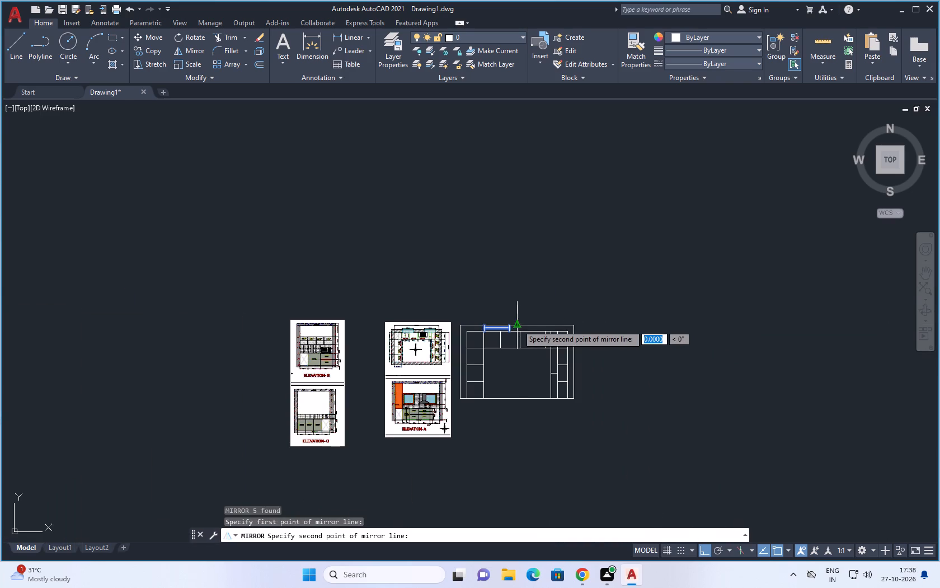
click(526, 424)
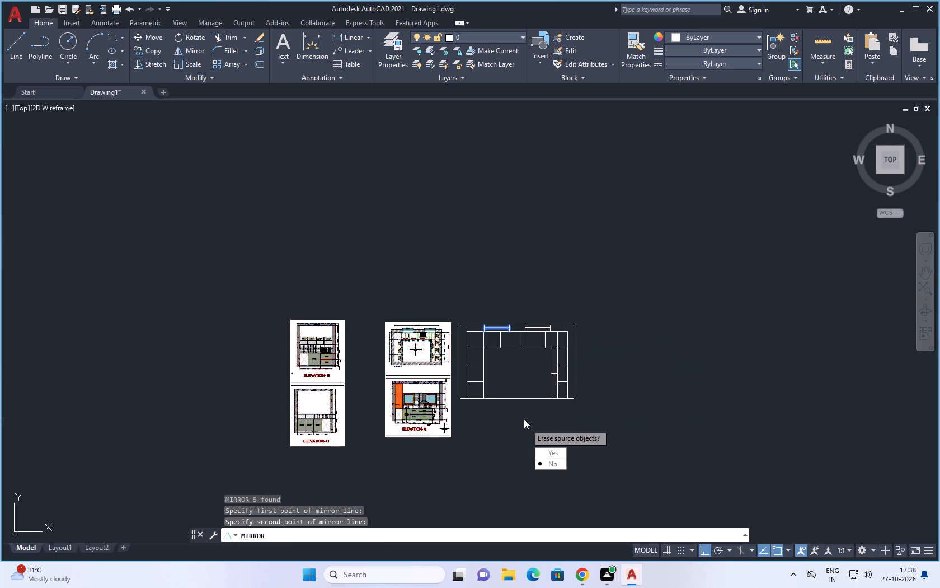
key(space)
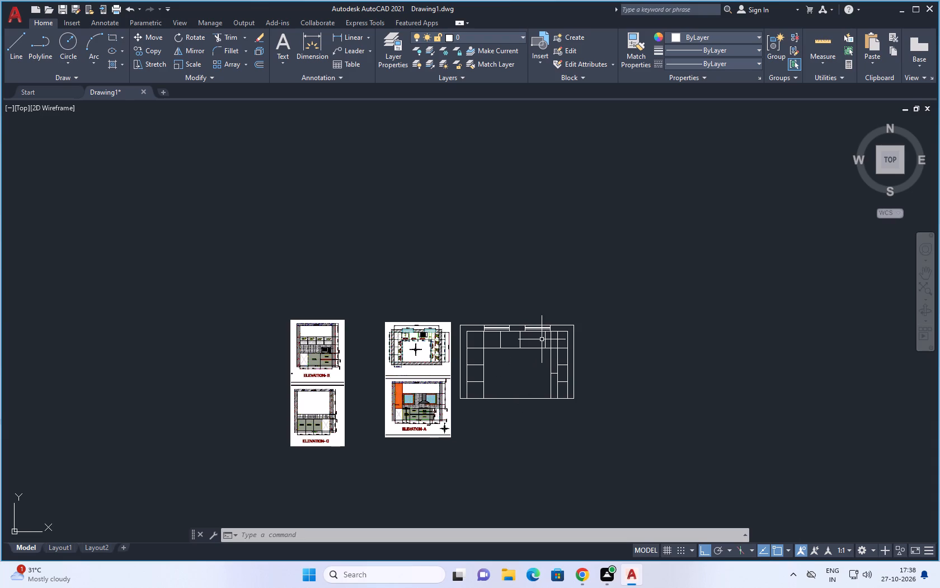
Move the mirrored window's five lines about 243 to the right along the top wall.
scroll(540, 329, up, 6)
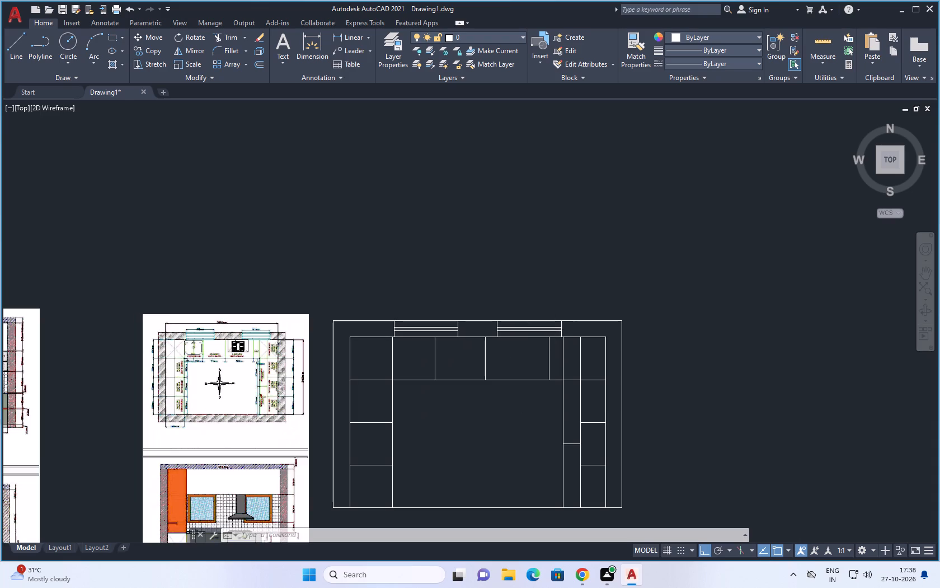
scroll(553, 323, up, 3)
drag(672, 351, 578, 459)
scroll(623, 438, down, 4)
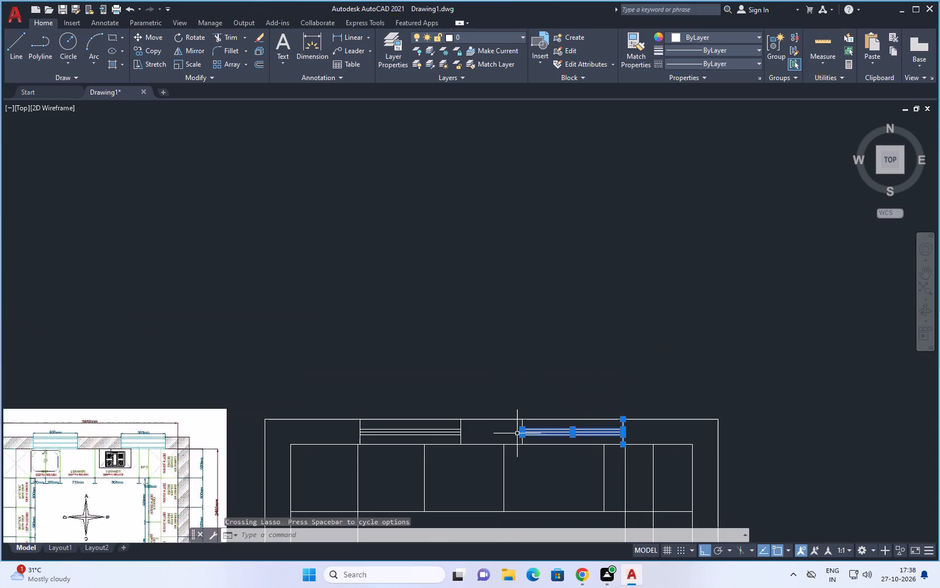
scroll(519, 432, up, 4)
drag(580, 459, 471, 457)
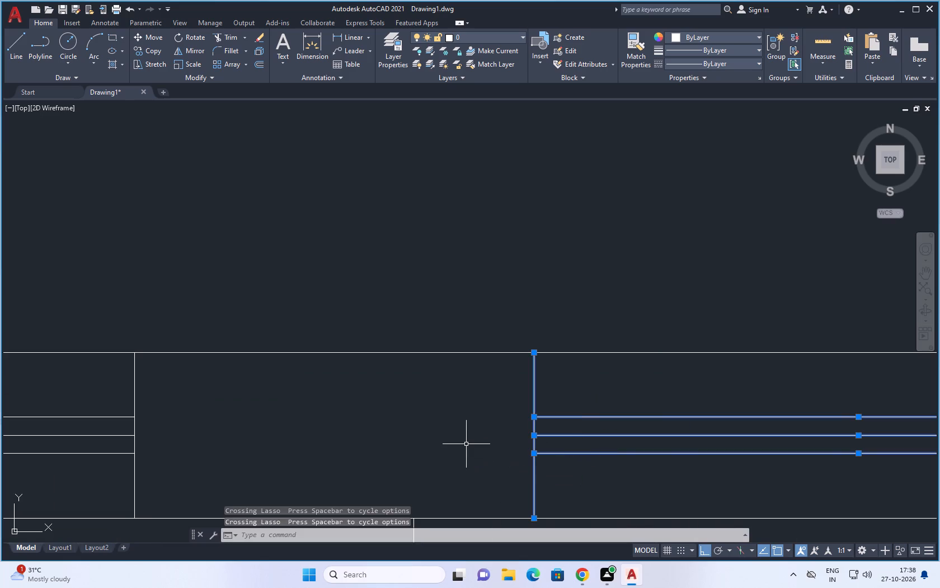
key(m)
key(space)
scroll(474, 421, down, 2)
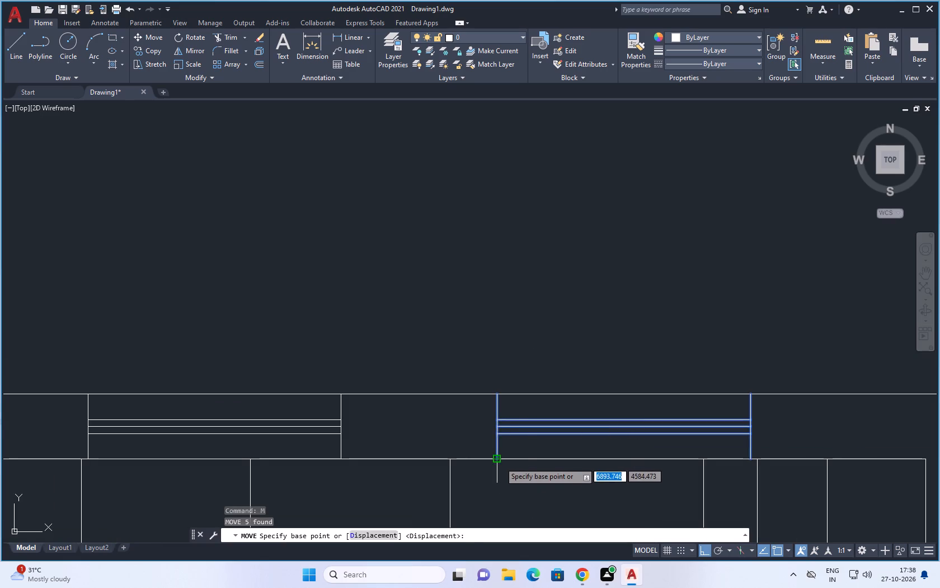
click(499, 460)
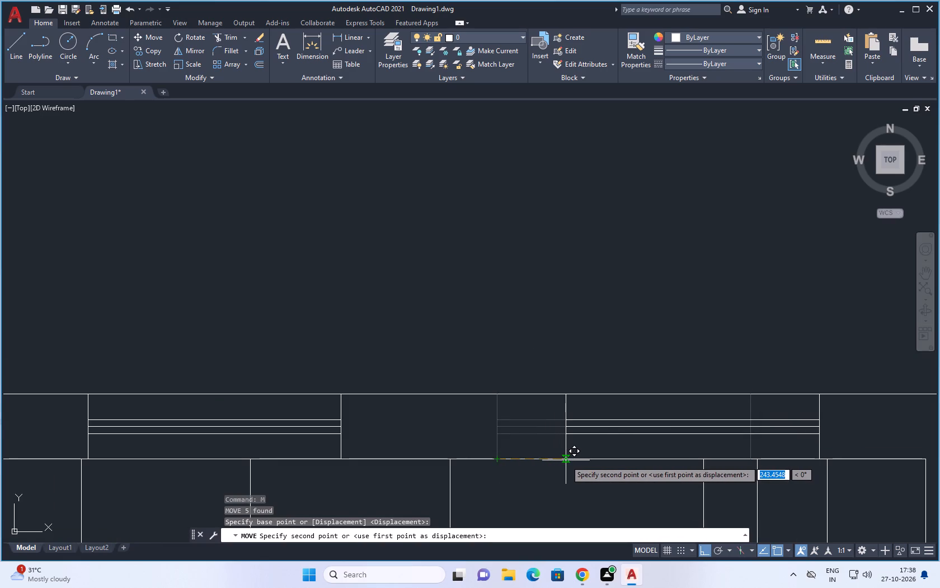
scroll(566, 460, down, 2)
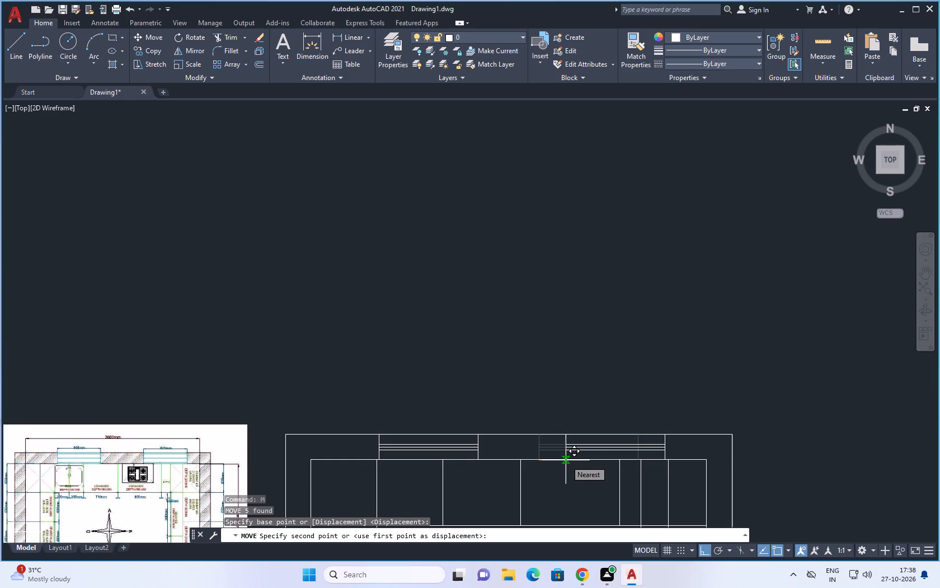
click(566, 460)
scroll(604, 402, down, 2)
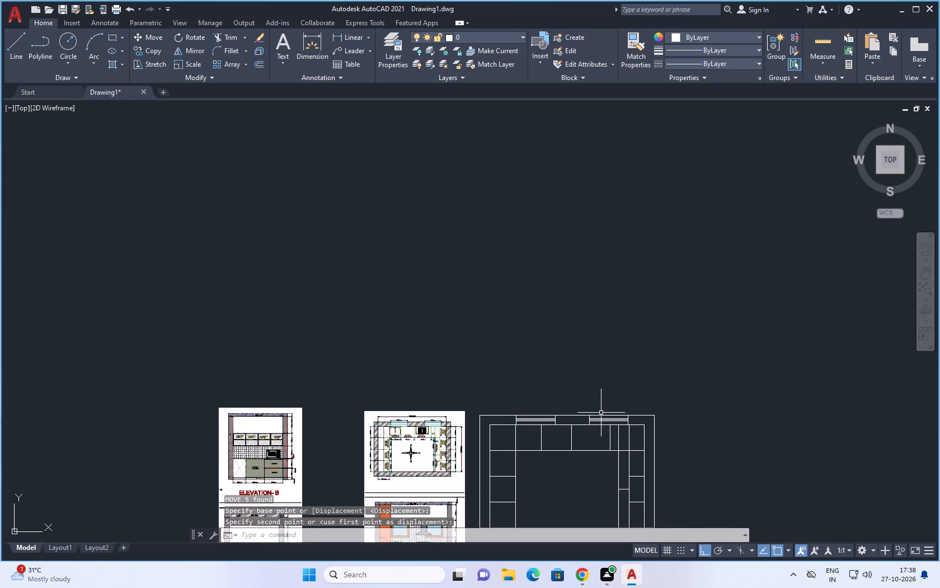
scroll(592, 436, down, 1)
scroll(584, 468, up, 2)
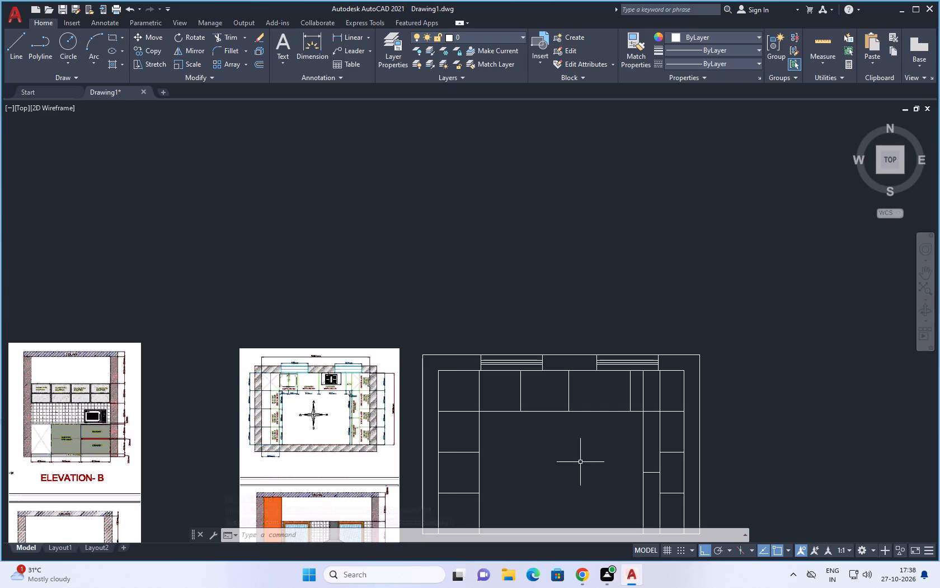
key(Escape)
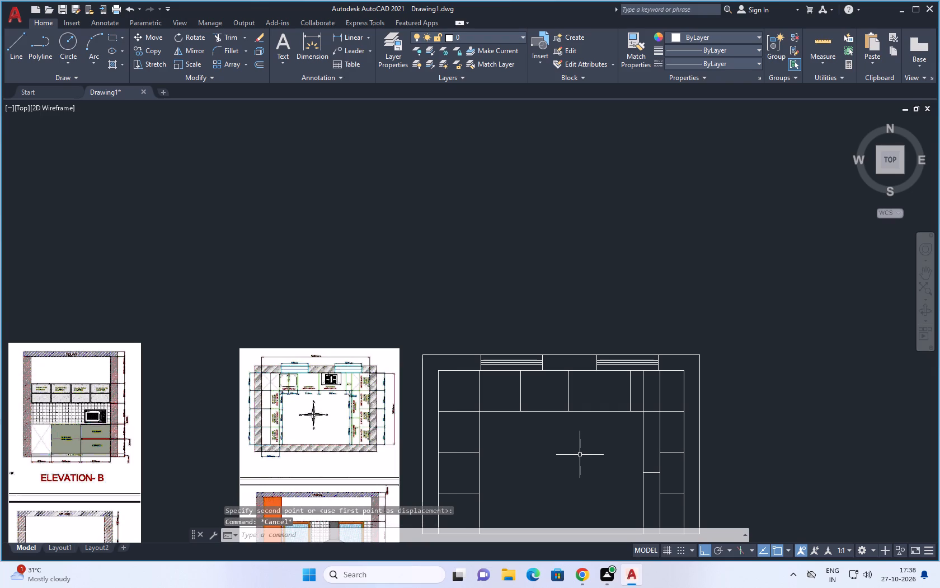
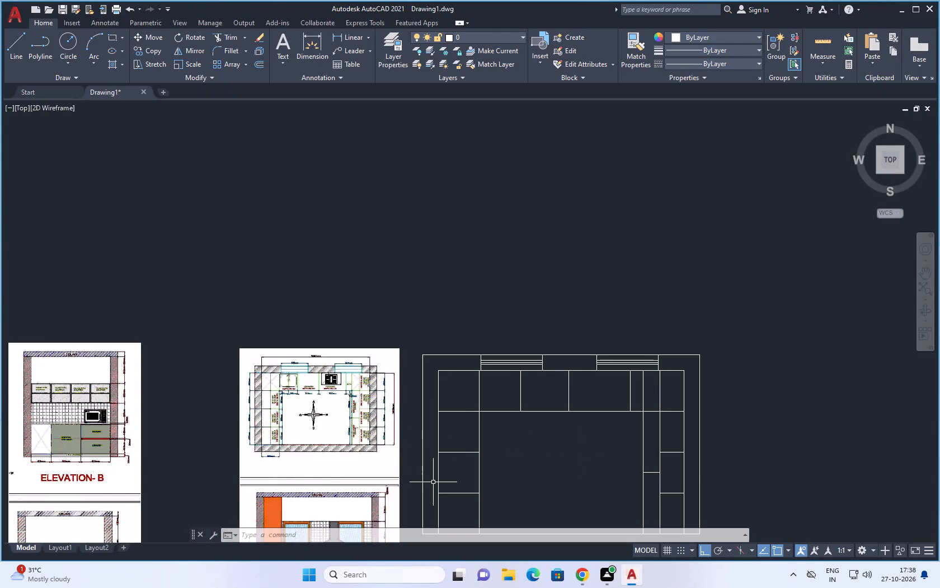
Create a new layer named BROWN and set its colour to index 24.
key(l)
key(a)
key(space)
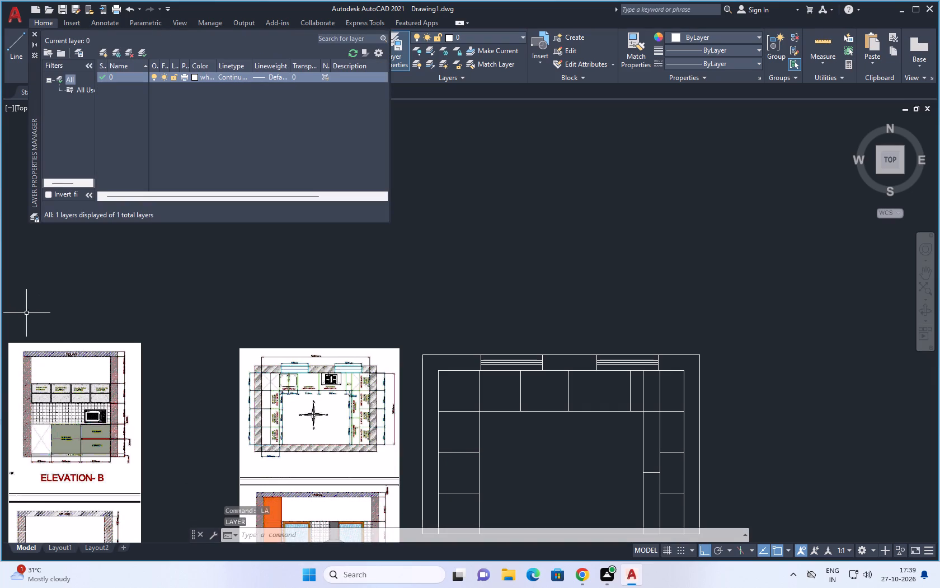
click(117, 77)
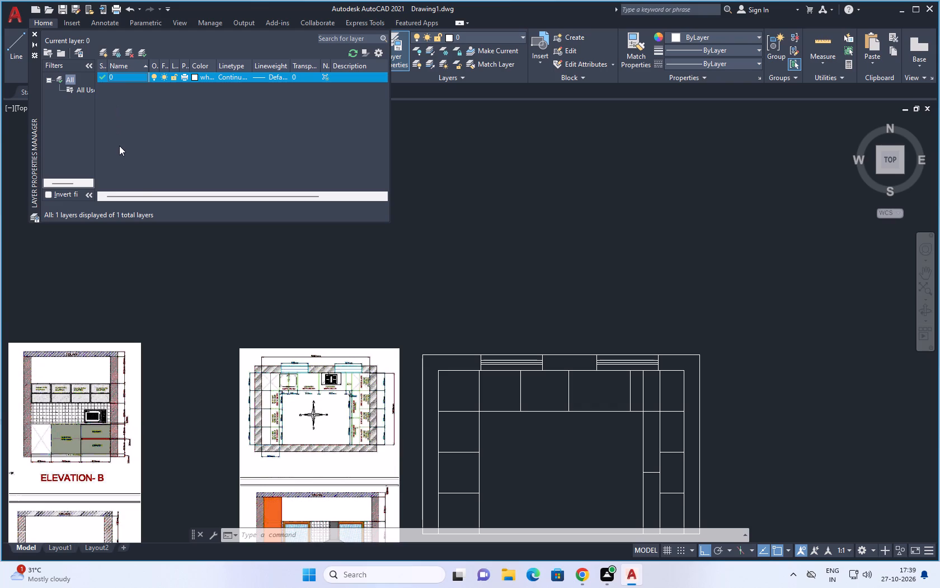
key(alt+n)
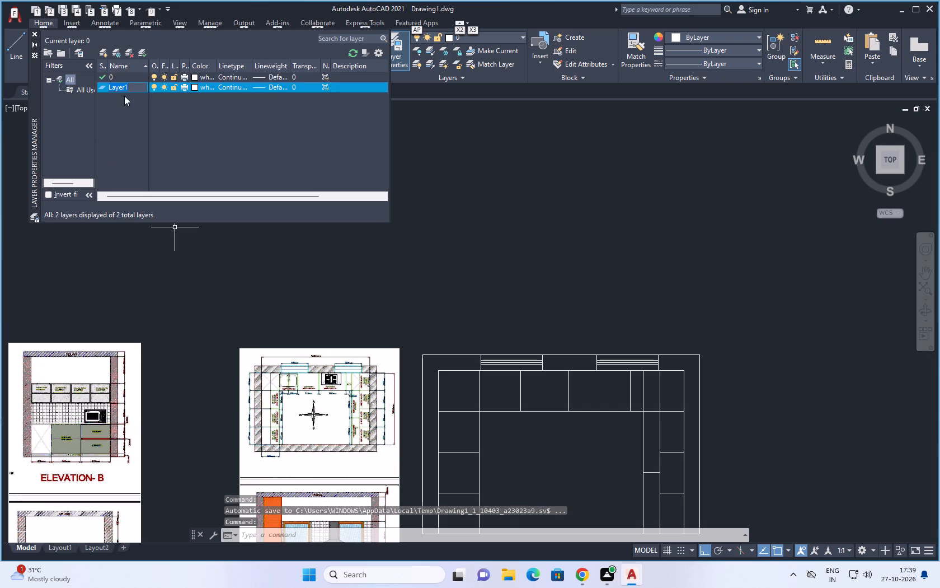
key(BackSpace)
key(BackSpace)
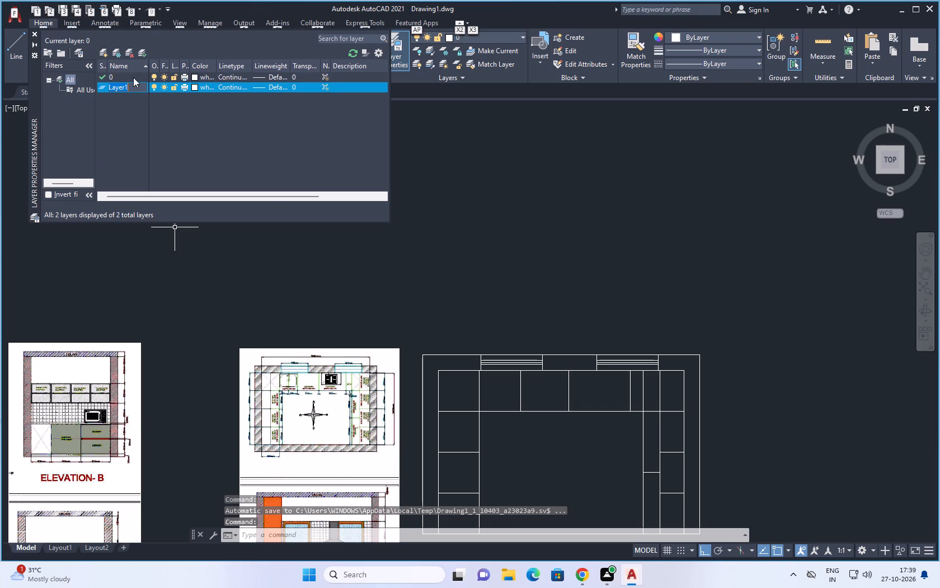
key(BackSpace)
click(133, 83)
click(134, 89)
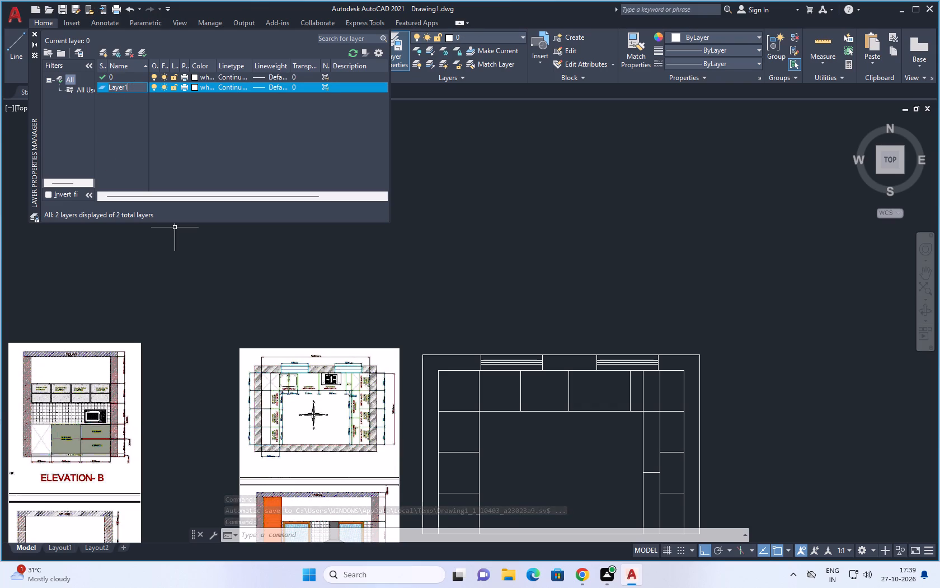
key(BackSpace)
key(BackSpace)
key(BackSpace)
key(BackSpace)
key(BackSpace)
key(BackSpace)
key(BackSpace)
key(BackSpace)
key(BackSpace)
key(BackSpace)
key(BackSpace)
key(BackSpace)
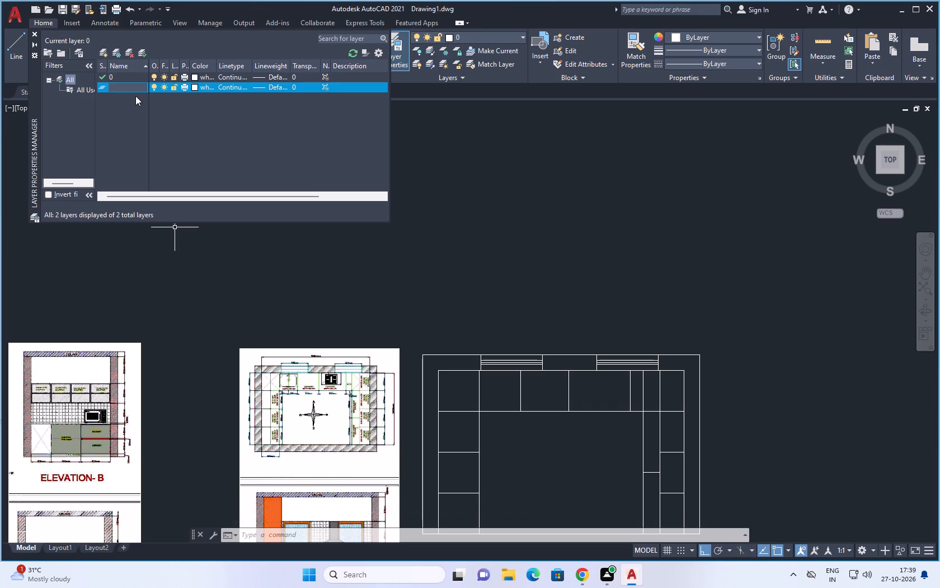
text(BRO)
text(WN)
click(193, 85)
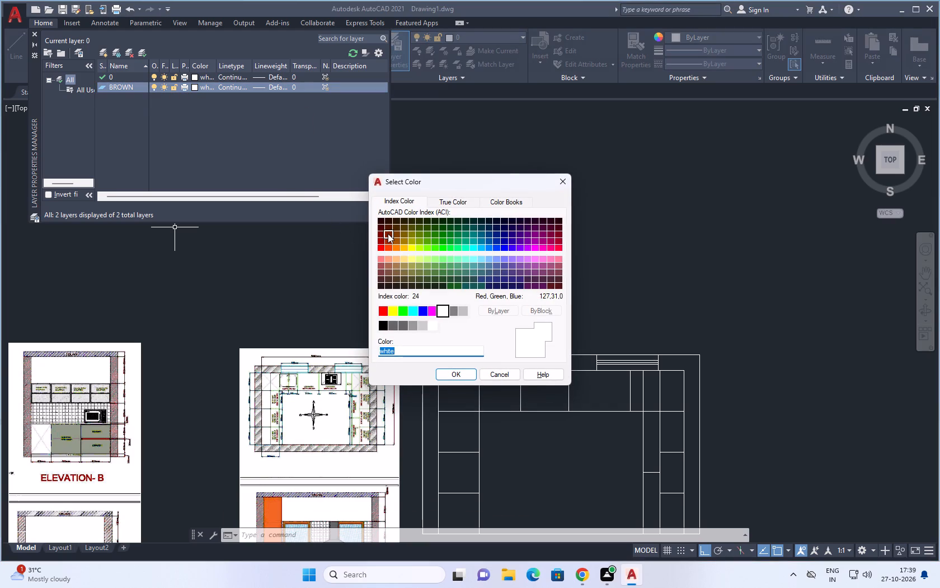
click(388, 234)
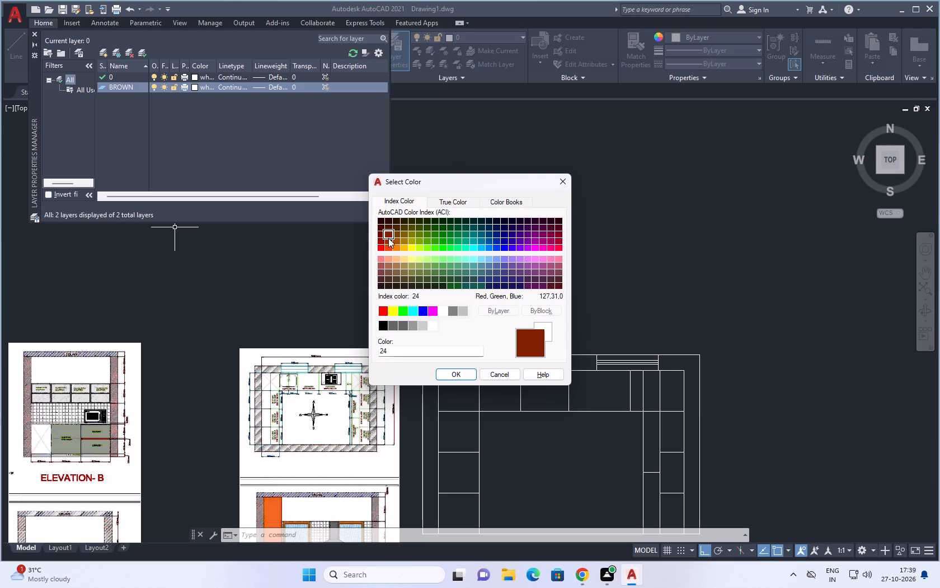
click(449, 374)
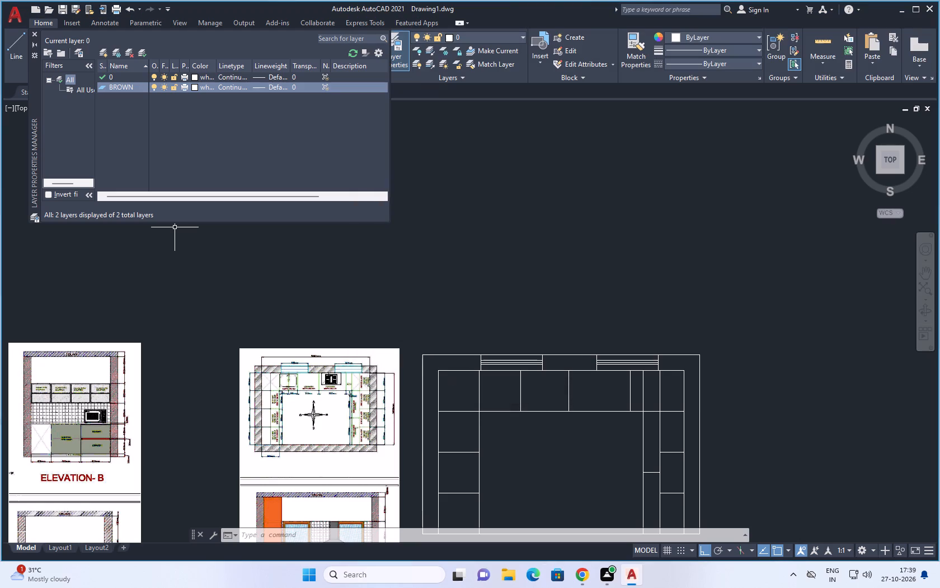
Add a layer named BLUE and set its colour to index 130.
click(137, 89)
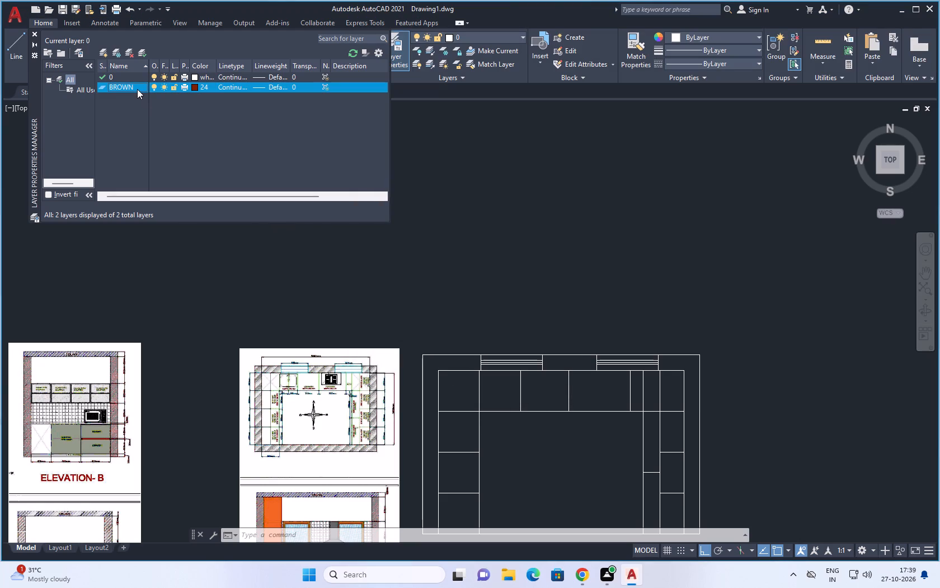
key(Return)
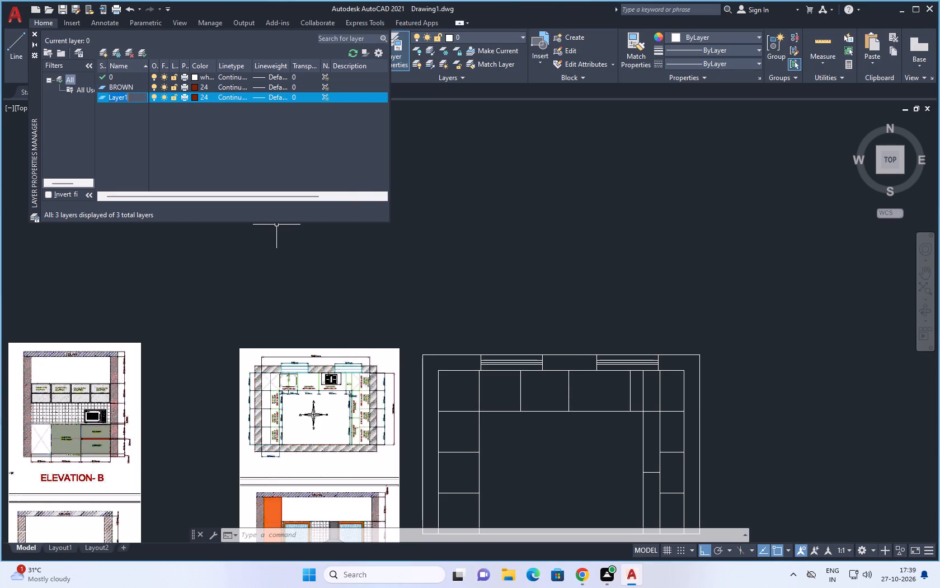
key(BackSpace)
key(BackSpace)
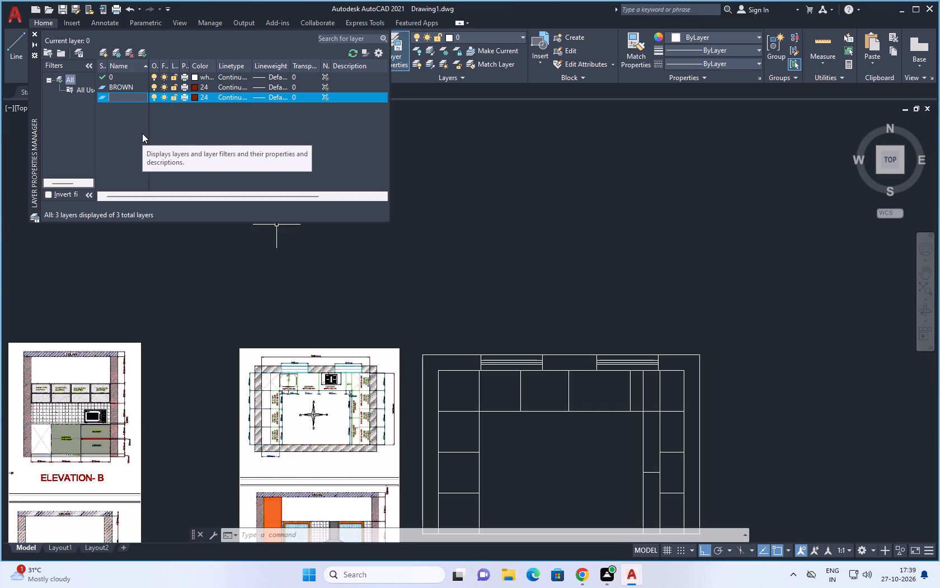
text(BLUE)
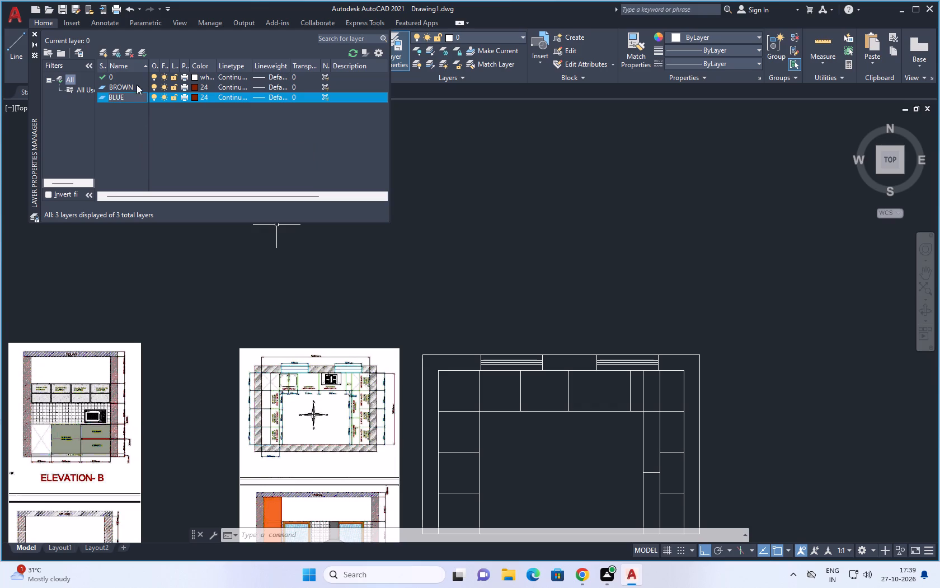
click(194, 95)
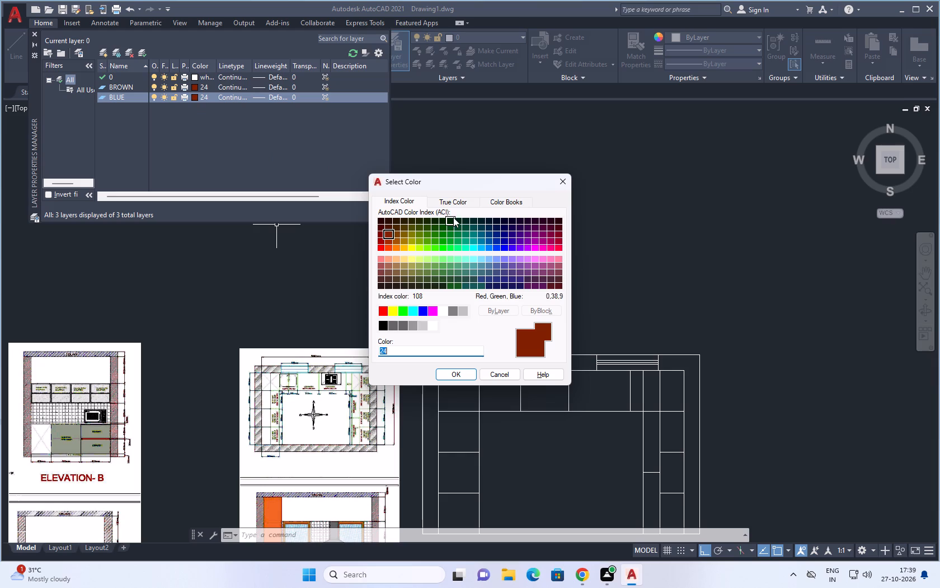
click(472, 246)
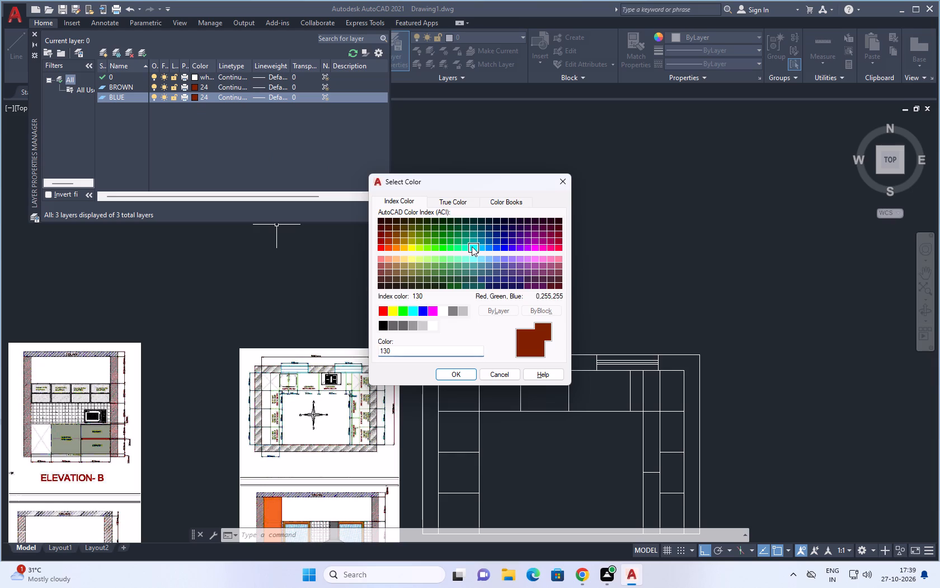
click(466, 377)
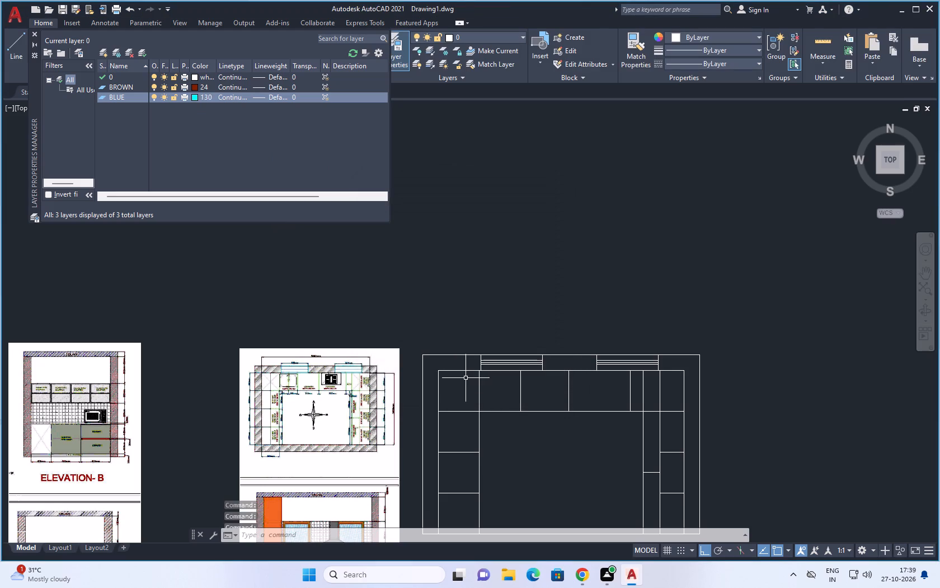
Add a layer named GREEN and set its colour to index 100.
click(126, 96)
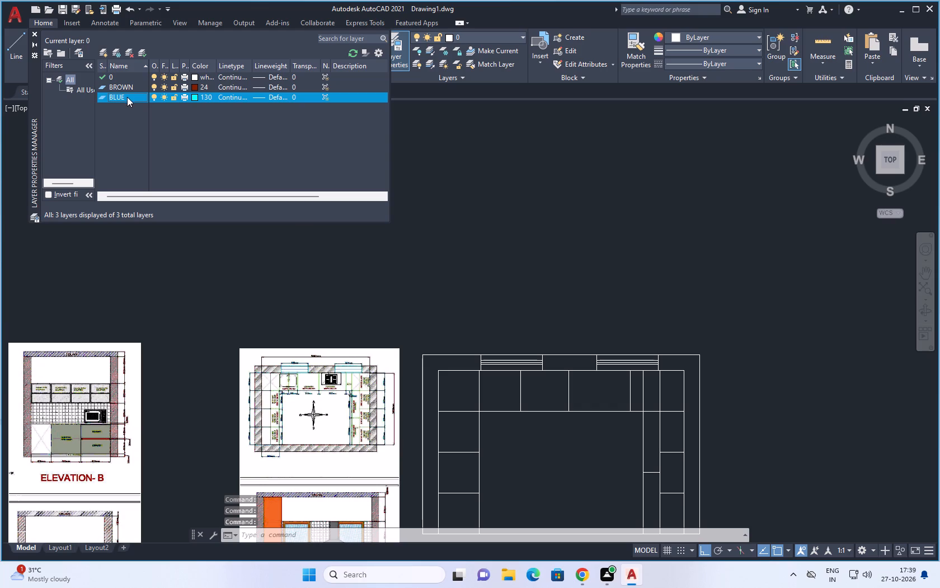
key(Return)
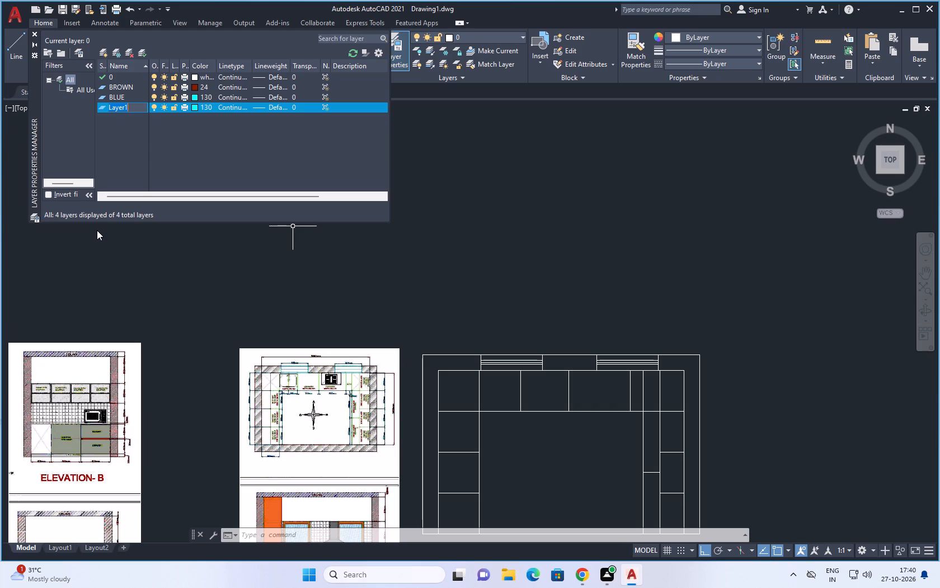
key(BackSpace)
key(g)
text(REE)
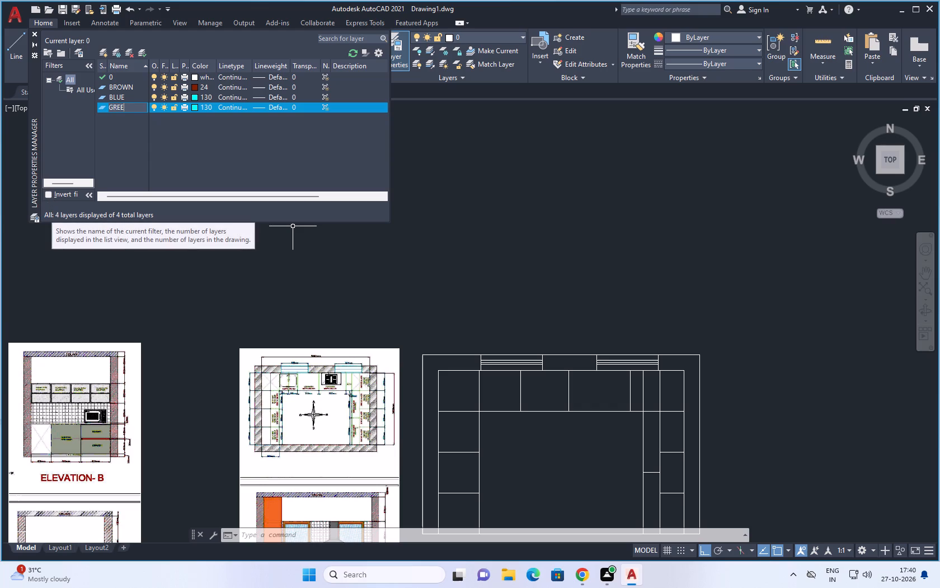
key(n)
click(193, 107)
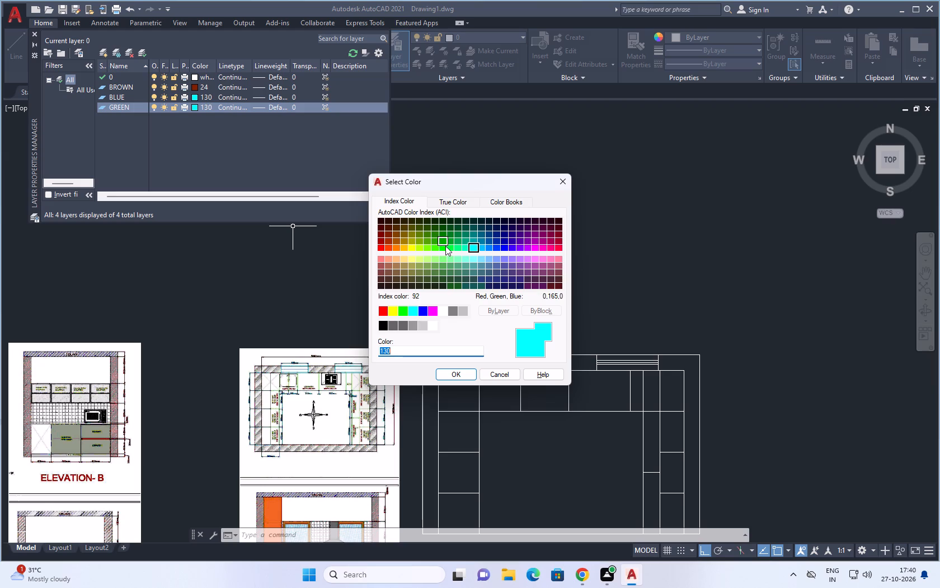
click(448, 246)
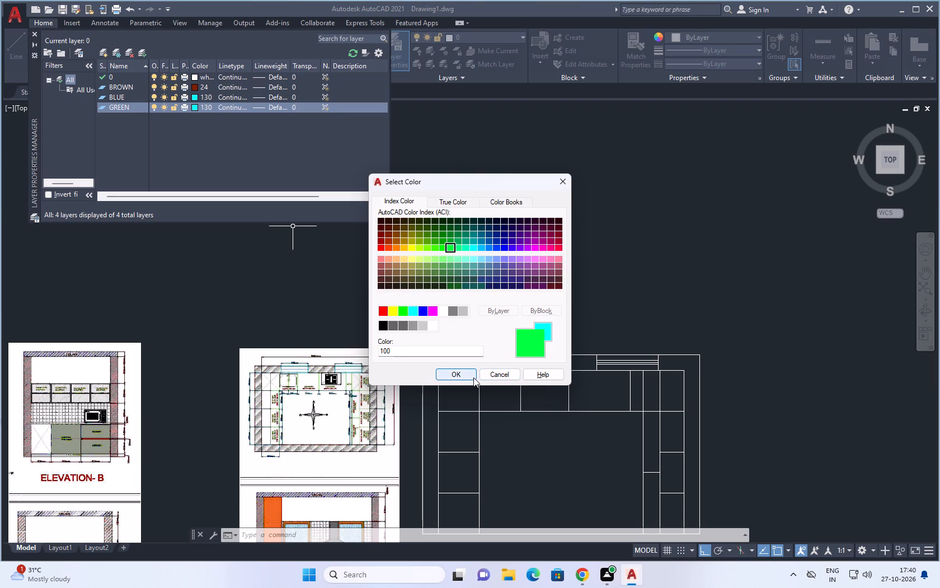
click(469, 377)
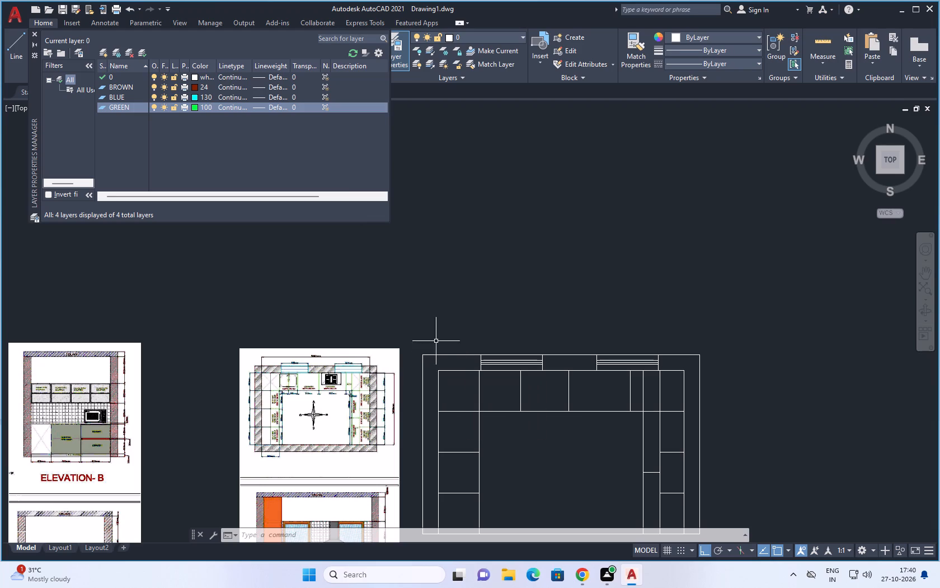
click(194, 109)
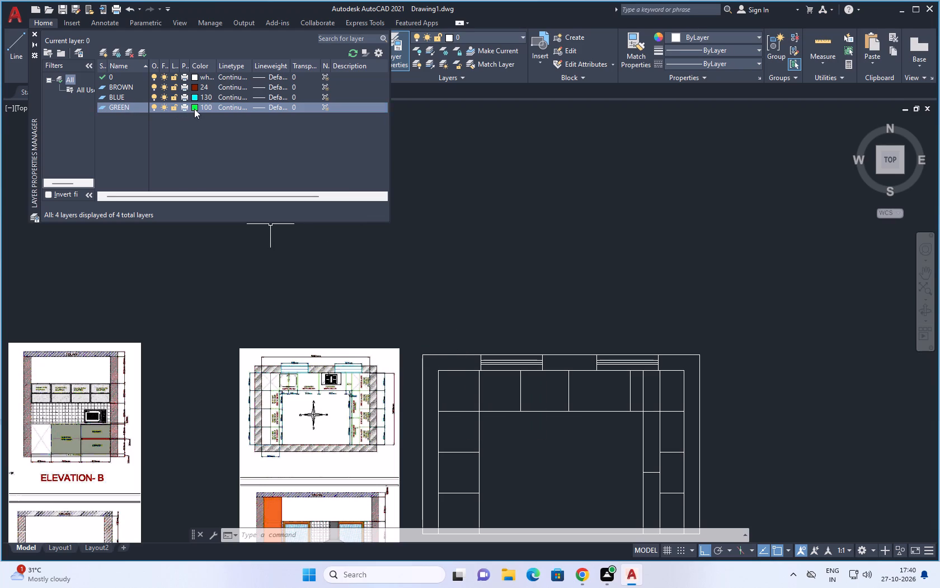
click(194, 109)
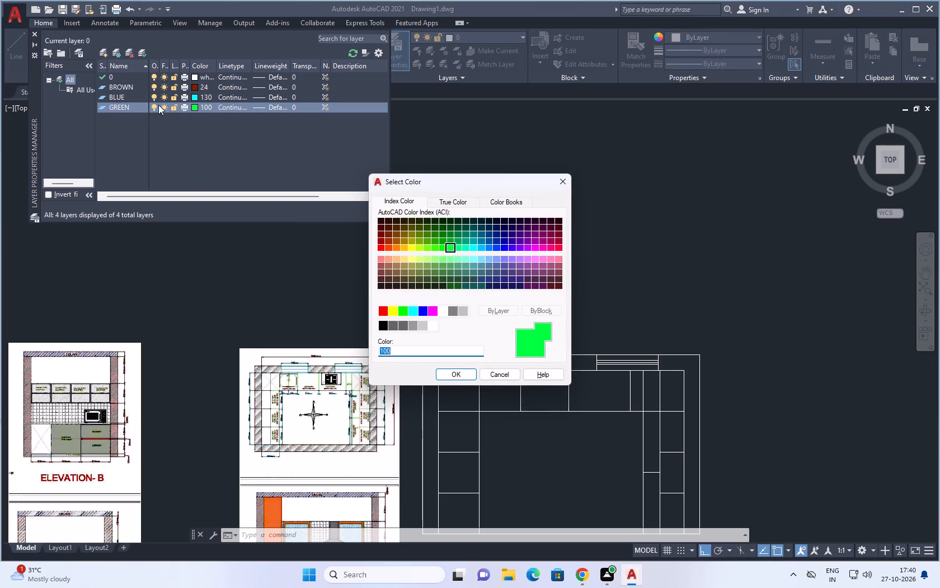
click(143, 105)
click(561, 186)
Add a layer named T GREEN and set its colour to index 52.
click(133, 110)
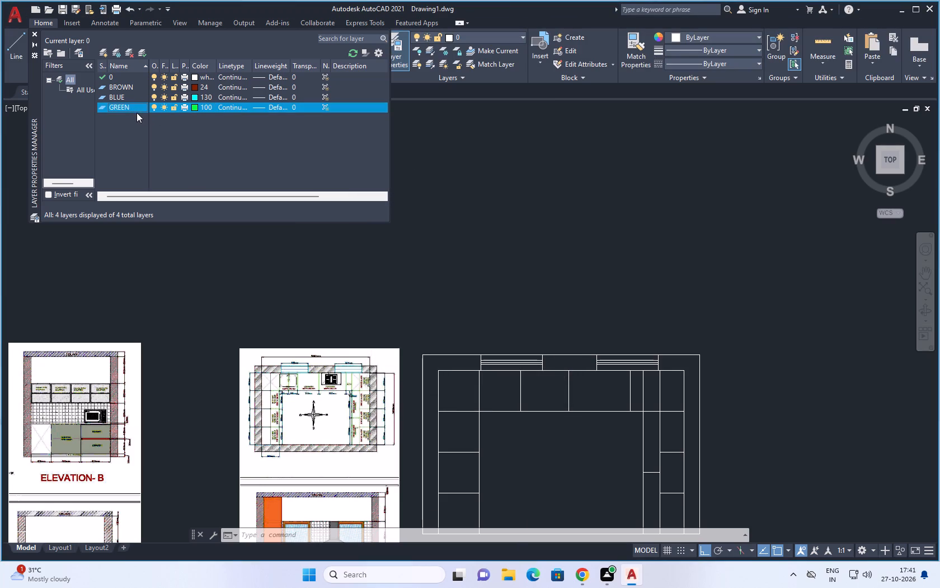
key(Return)
key(BackSpace)
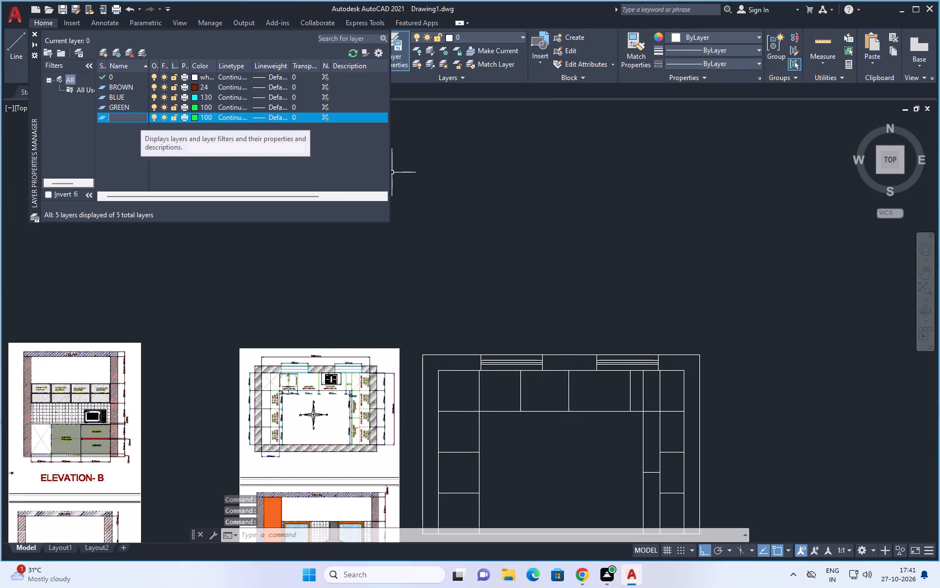
key(t)
key(space)
text(GREEN)
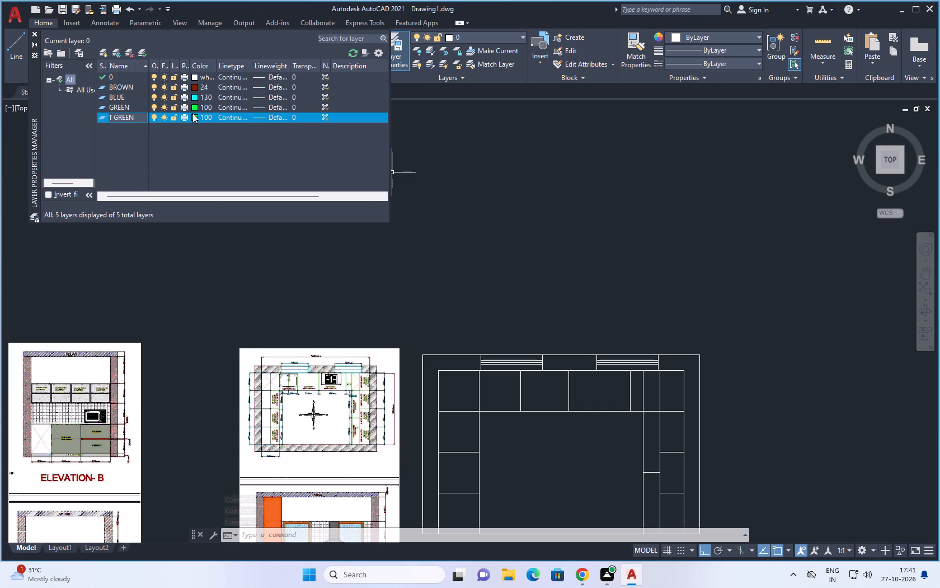
click(193, 114)
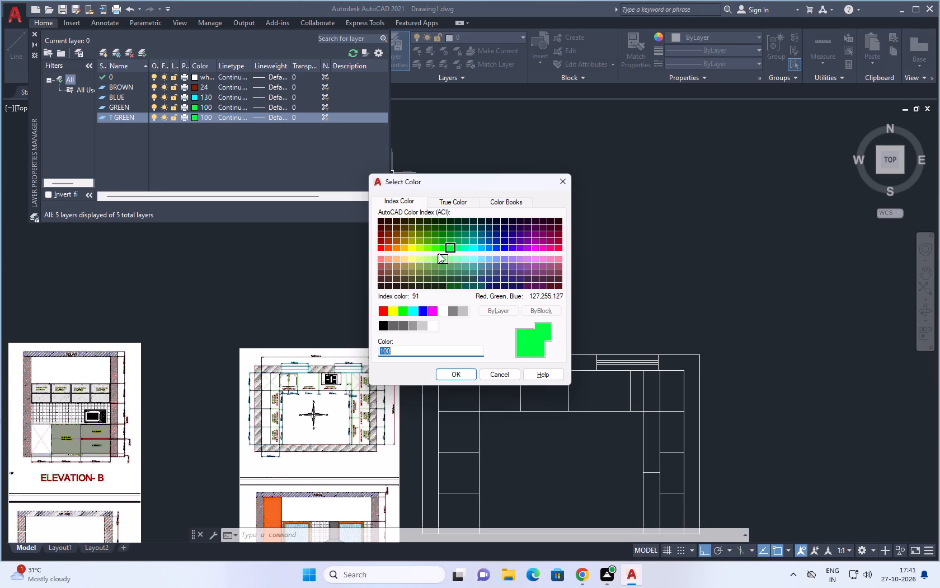
click(412, 239)
click(465, 375)
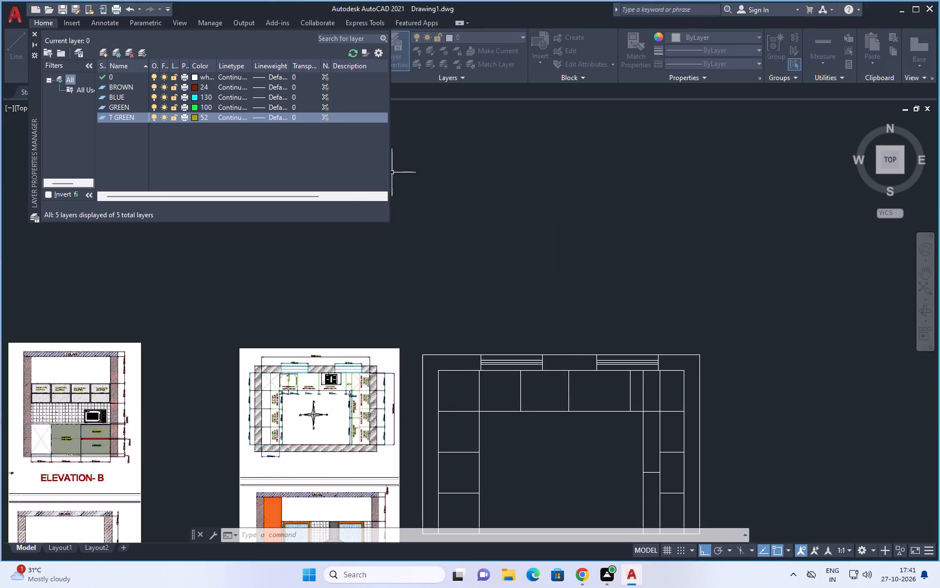
Add a layer named RED and set its colour to index 20.
click(136, 118)
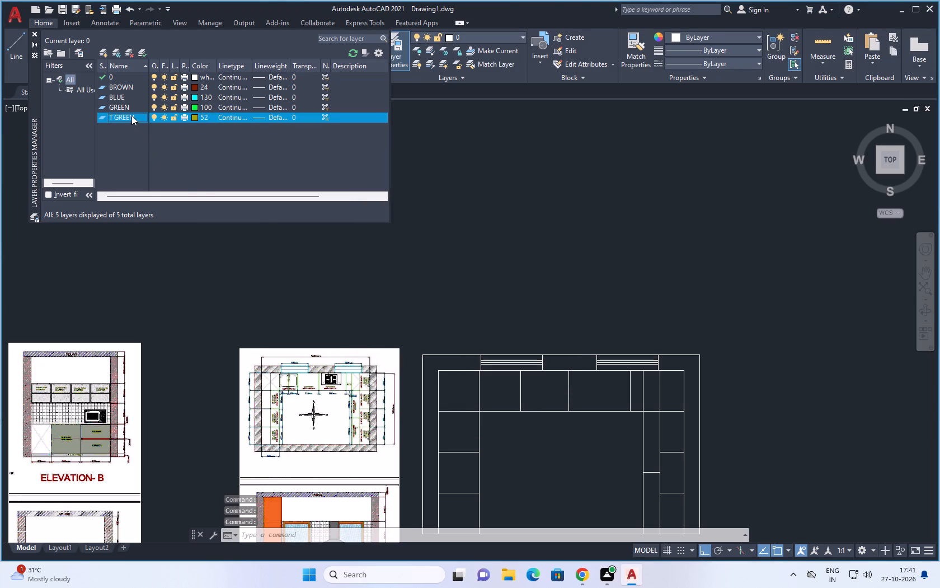
key(Return)
key(BackSpace)
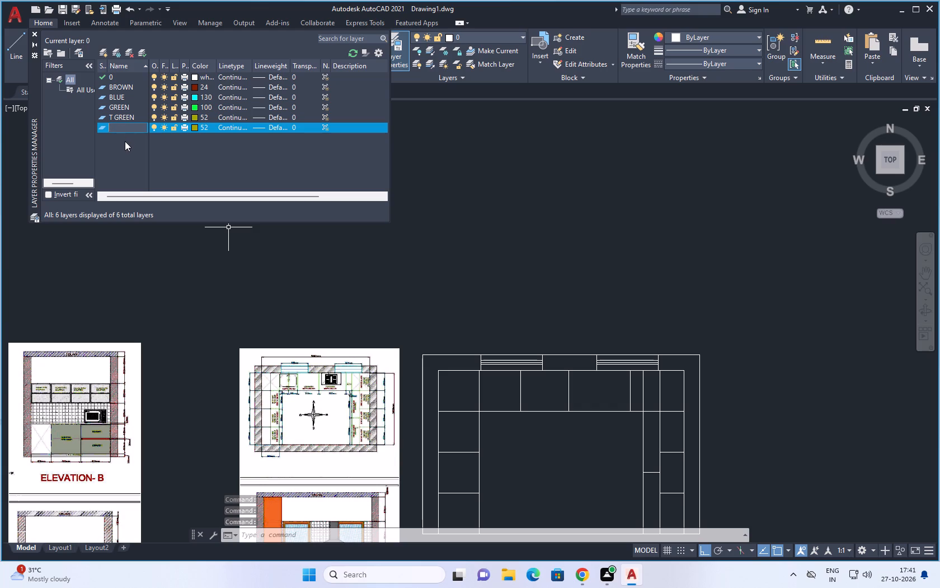
text(RED)
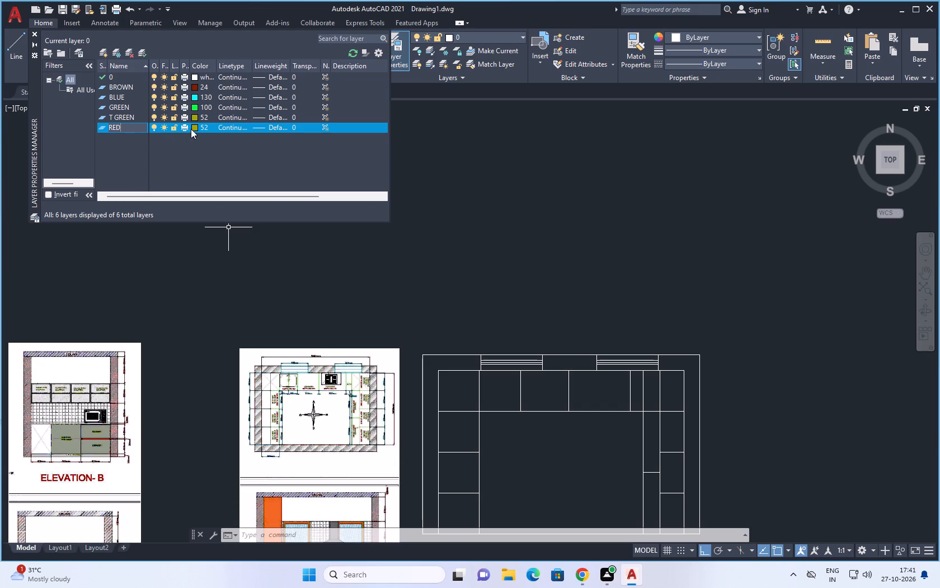
click(193, 127)
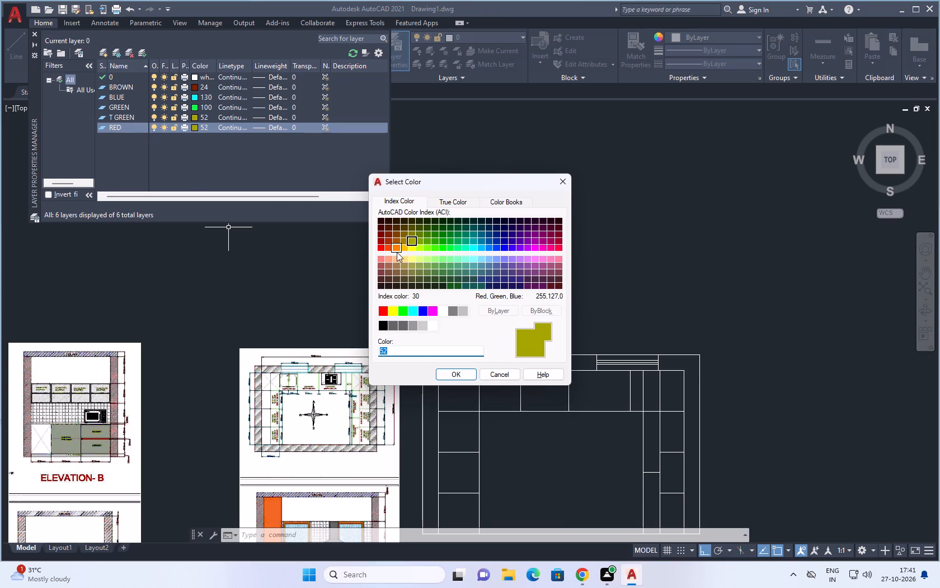
click(388, 250)
click(458, 379)
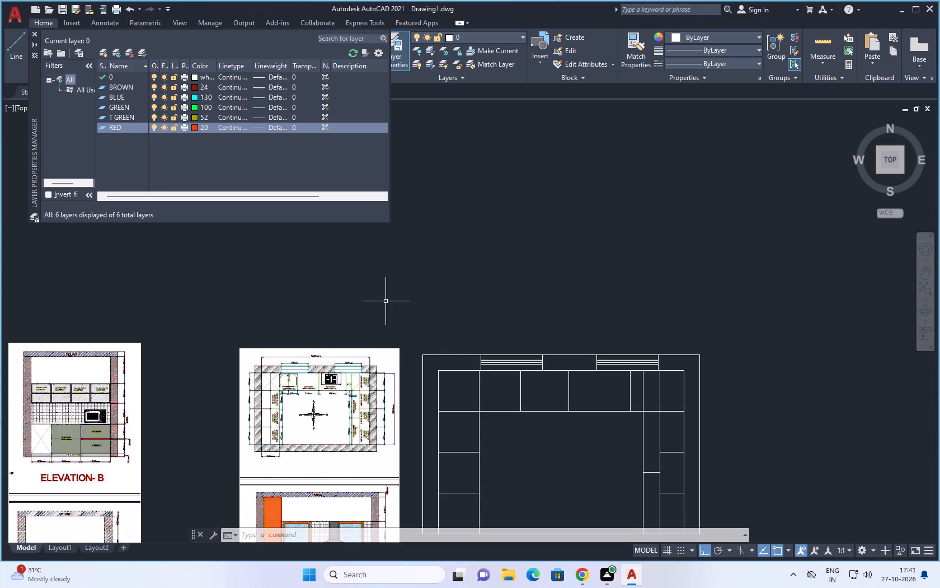
key(space)
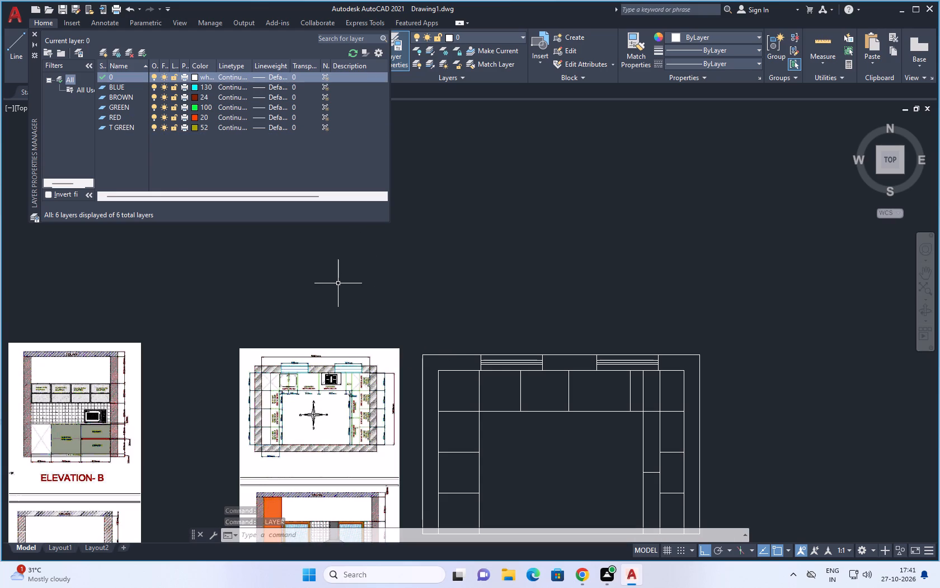
key(Escape)
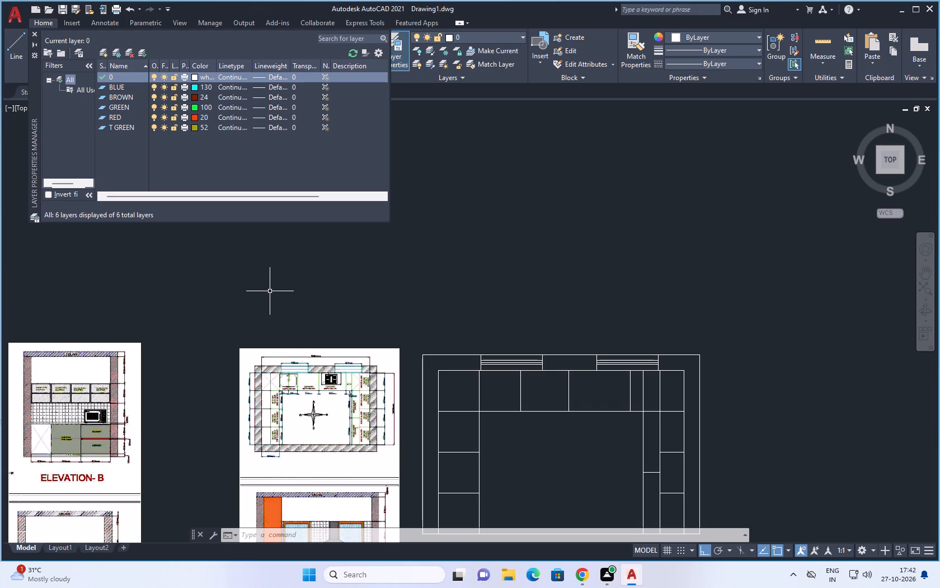
Offset the inner vertical front lines of the west and east cabinet runs by 20 towards their side walls.
key(Escape)
key(o)
key(space)
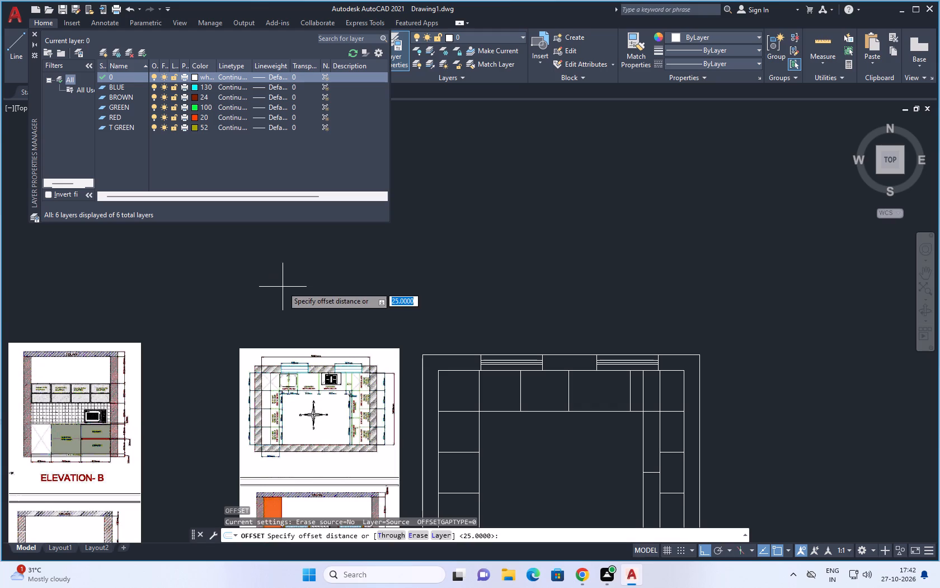
key(2)
key(0)
key(space)
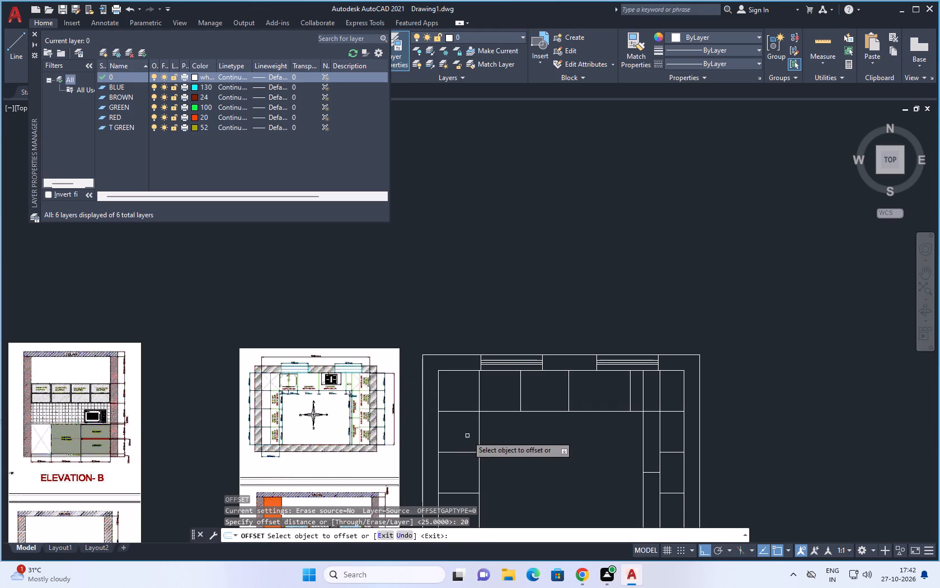
click(479, 431)
click(444, 445)
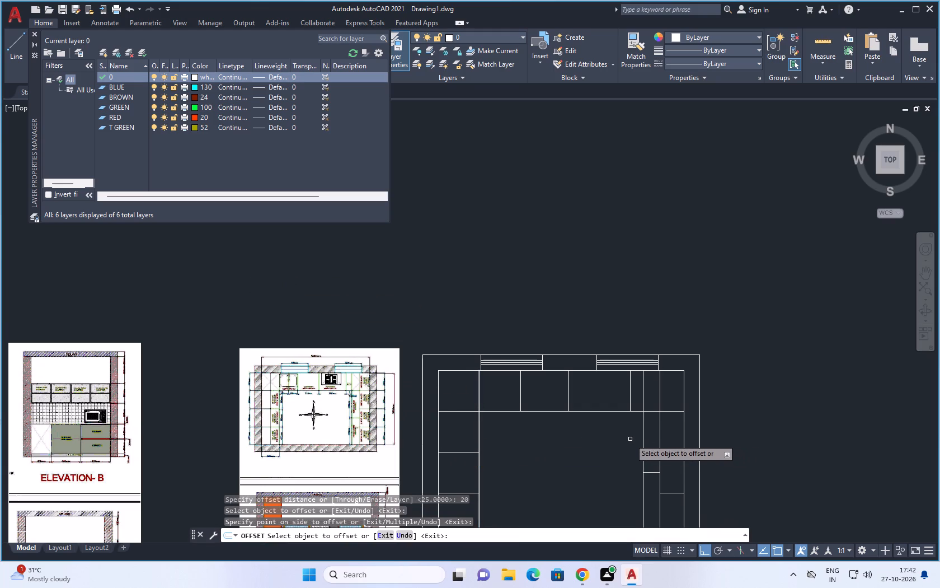
click(643, 437)
click(656, 427)
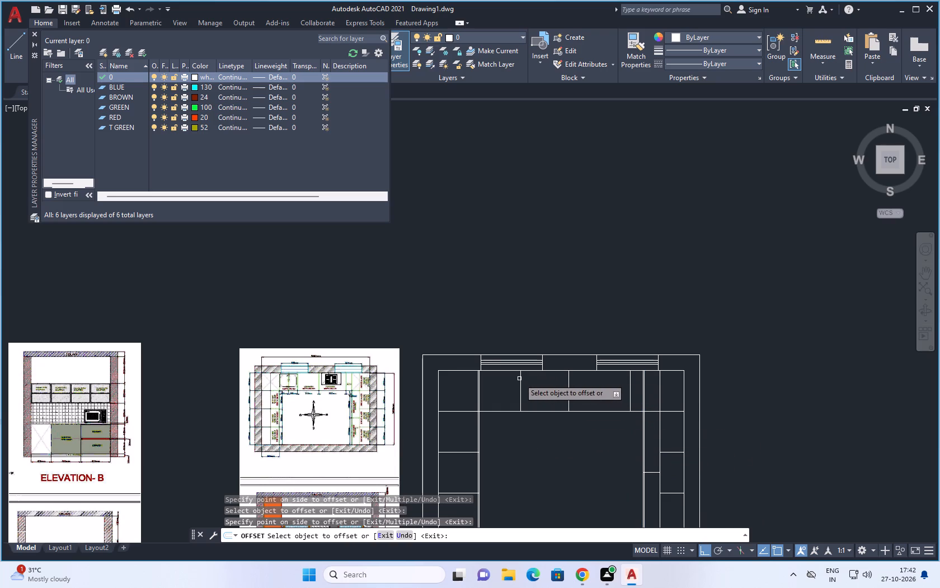
key(Escape)
key(Escape)
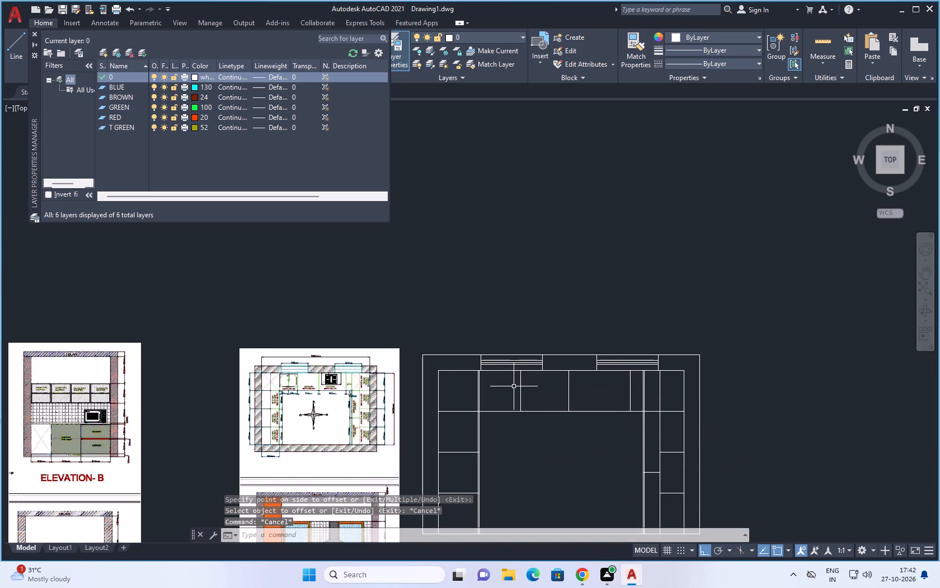
Trim the parts of both new offset lines that run through the counter along the window wall.
text(TR)
key(space)
key(space)
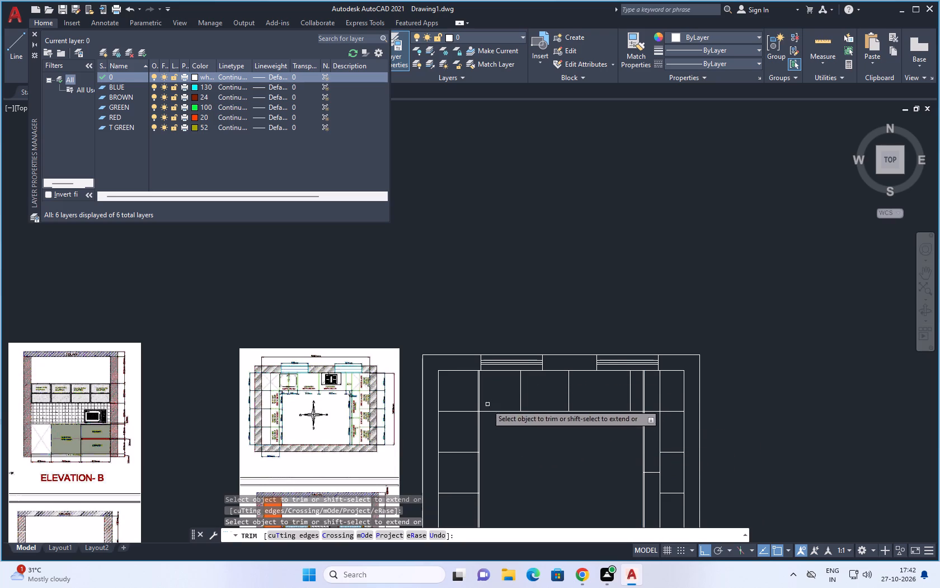
scroll(468, 409, up, 1)
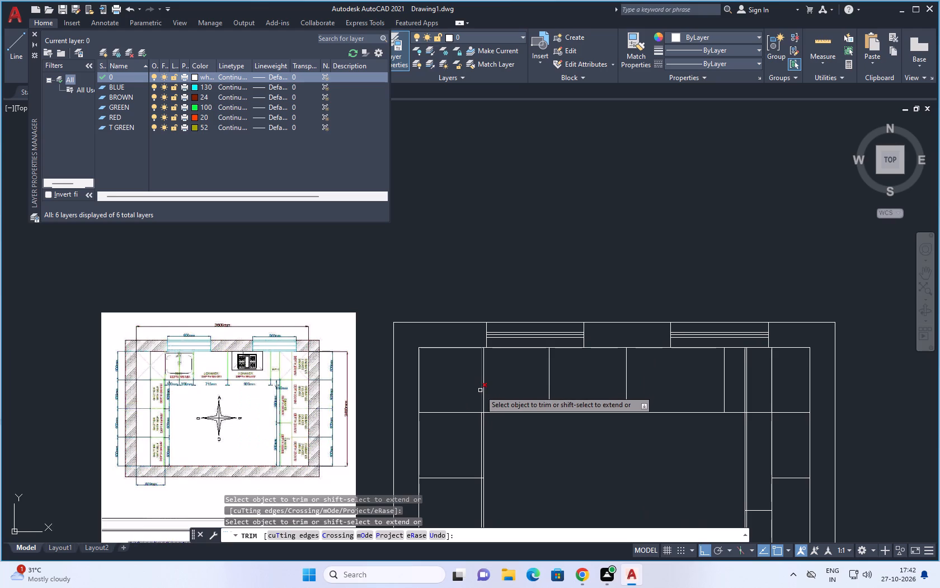
click(480, 390)
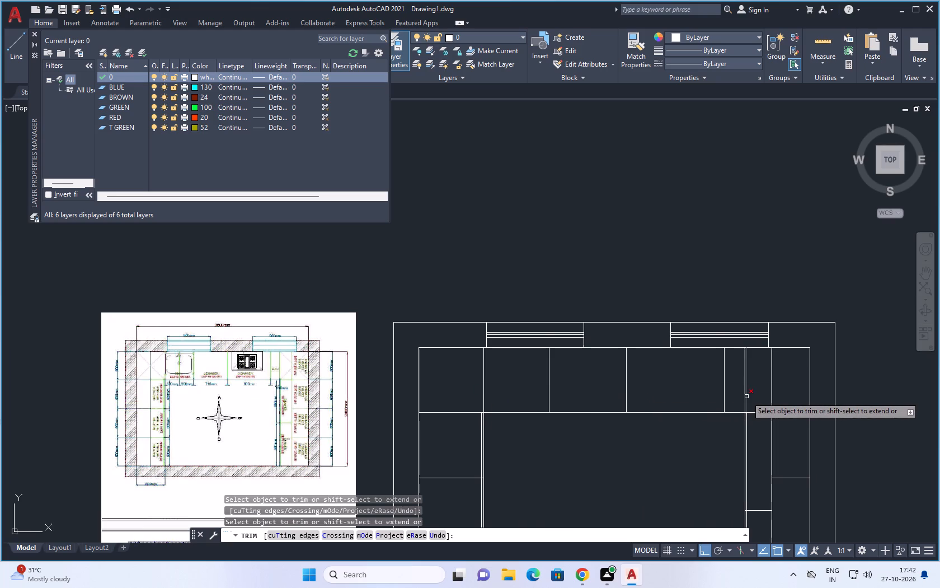
click(746, 396)
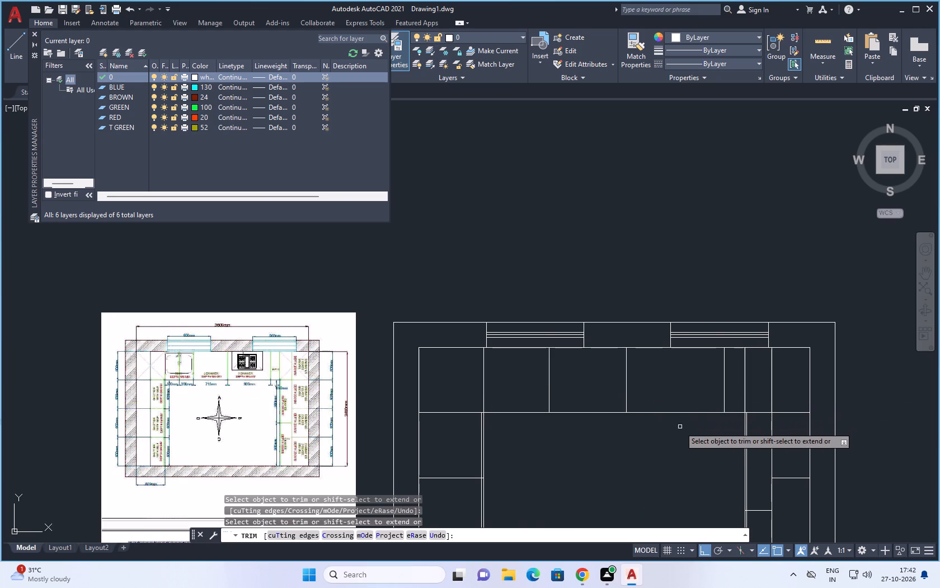
key(Escape)
Examine the reference kitchen plan's cabinet and counter dimensions and compare them with the drafted plan.
scroll(558, 388, down, 2)
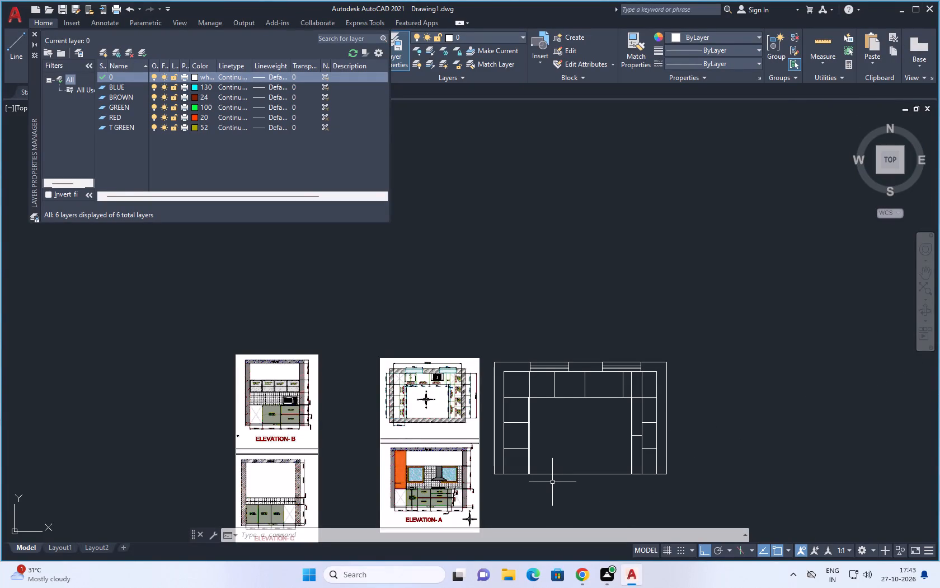
scroll(617, 464, up, 2)
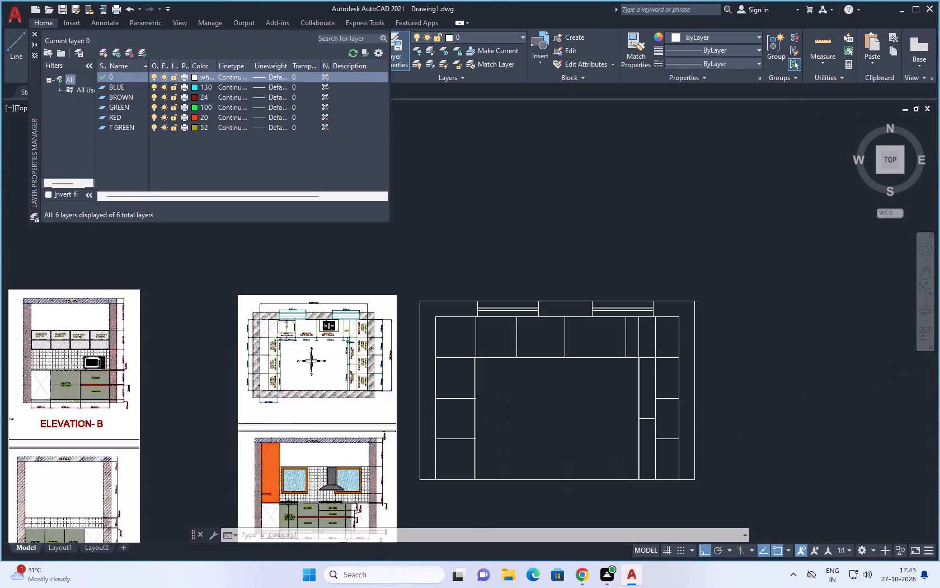
scroll(617, 466, down, 1)
scroll(669, 342, up, 1)
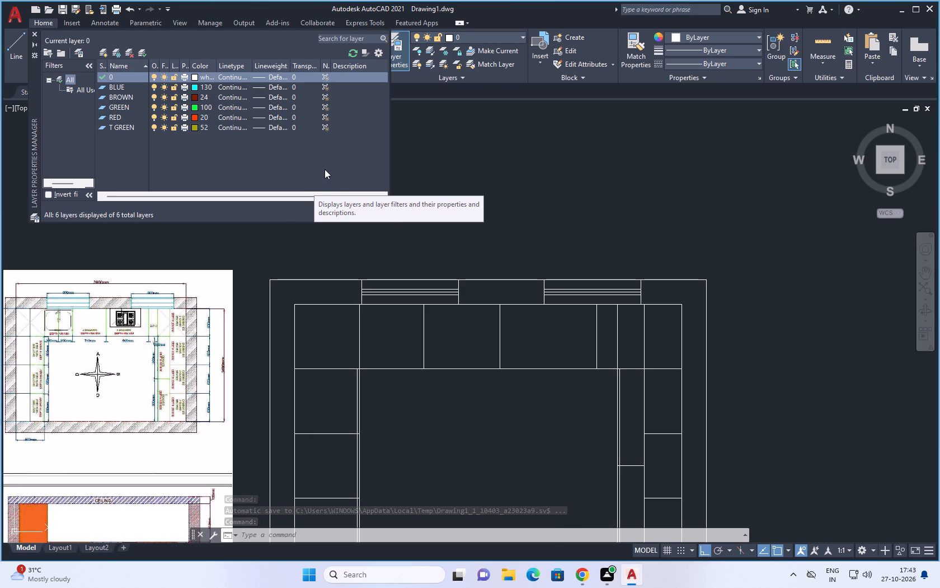
scroll(487, 351, down, 1)
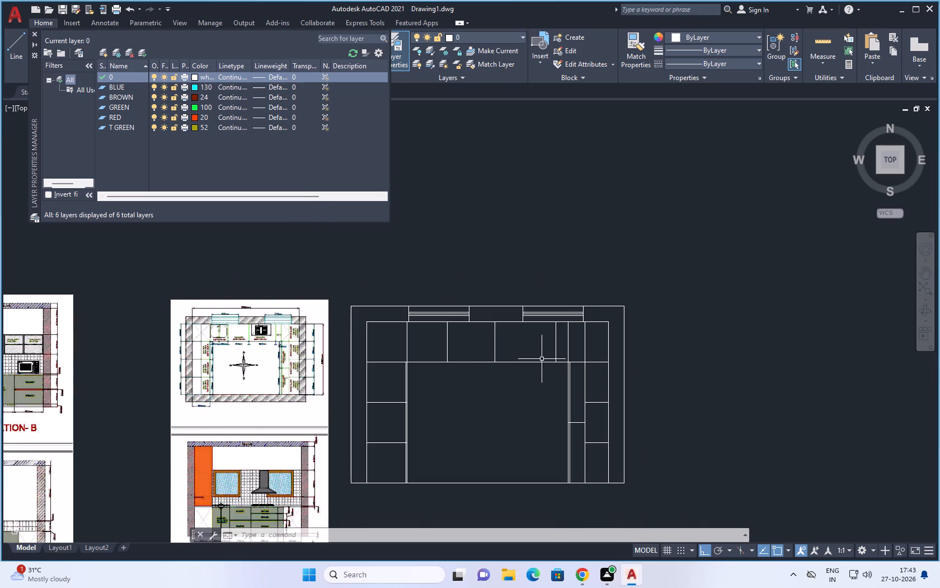
scroll(265, 357, up, 2)
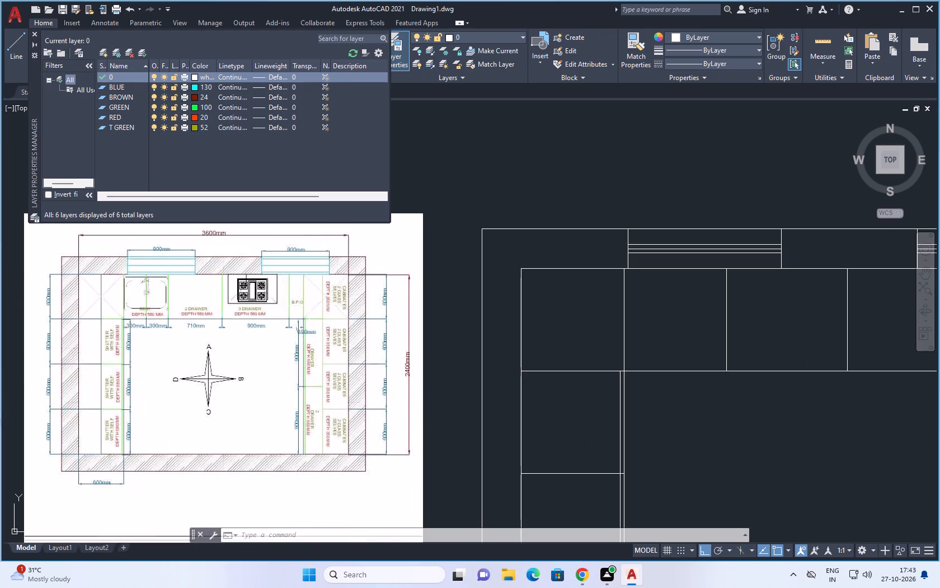
scroll(315, 293, up, 1)
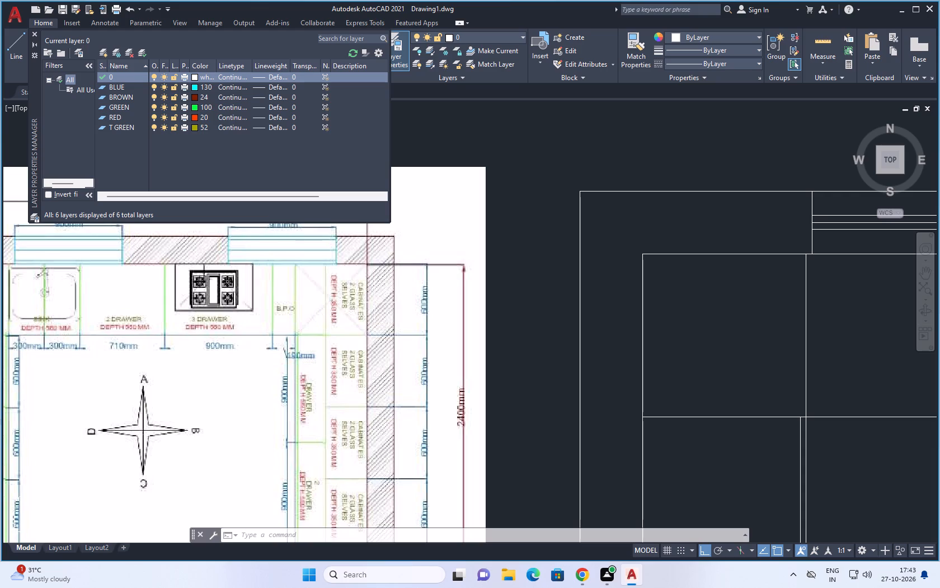
scroll(372, 303, down, 2)
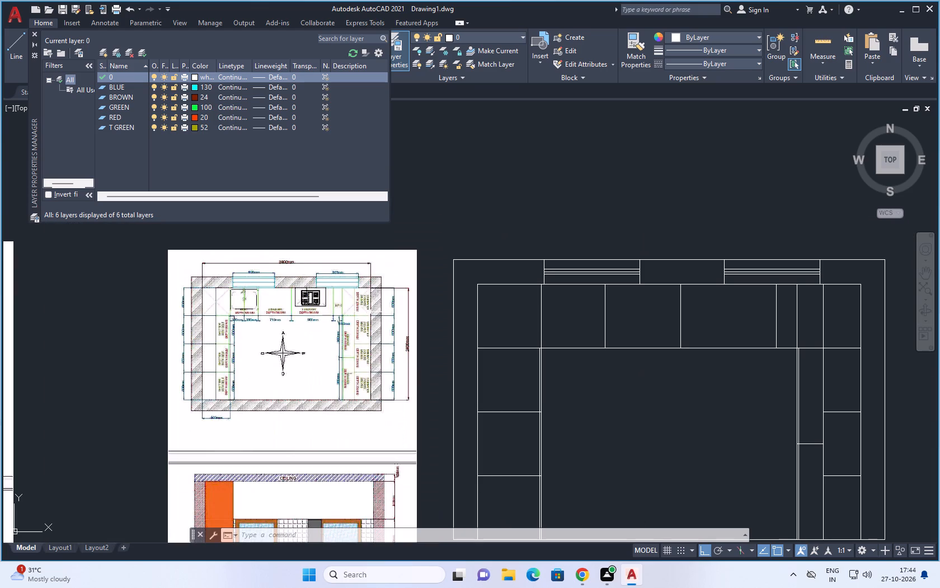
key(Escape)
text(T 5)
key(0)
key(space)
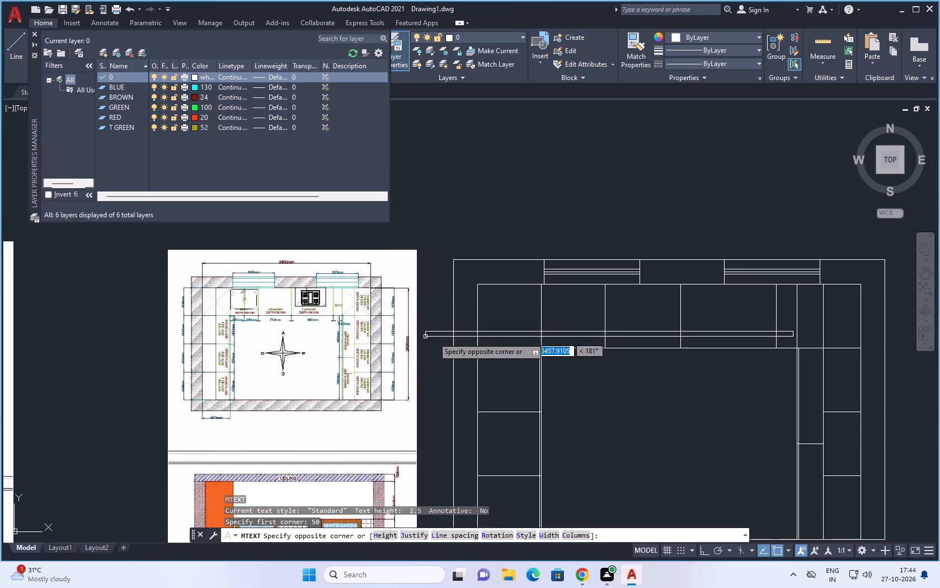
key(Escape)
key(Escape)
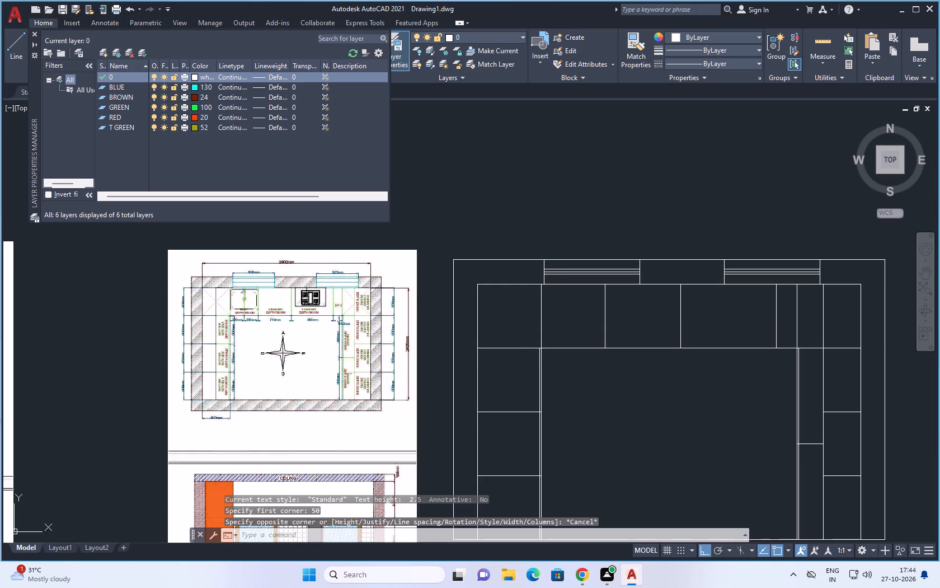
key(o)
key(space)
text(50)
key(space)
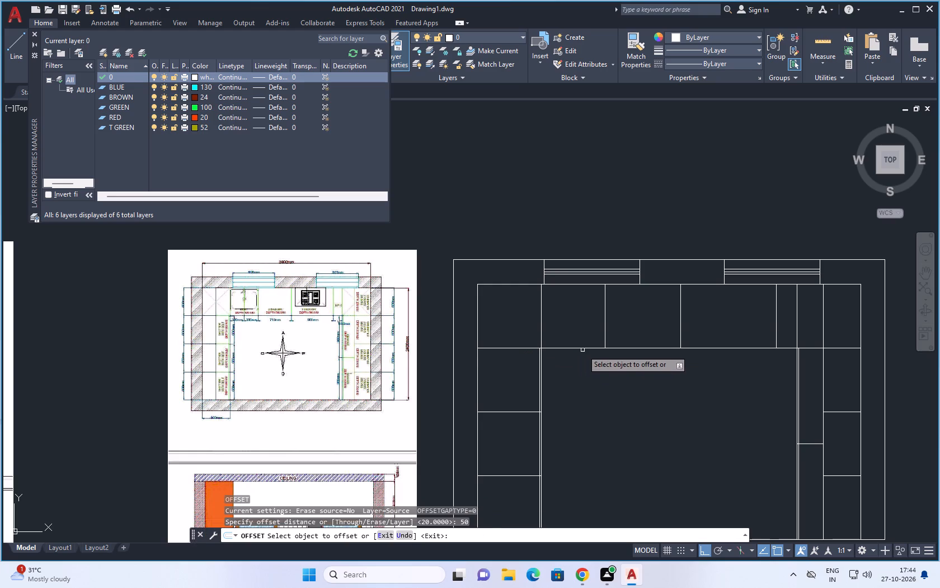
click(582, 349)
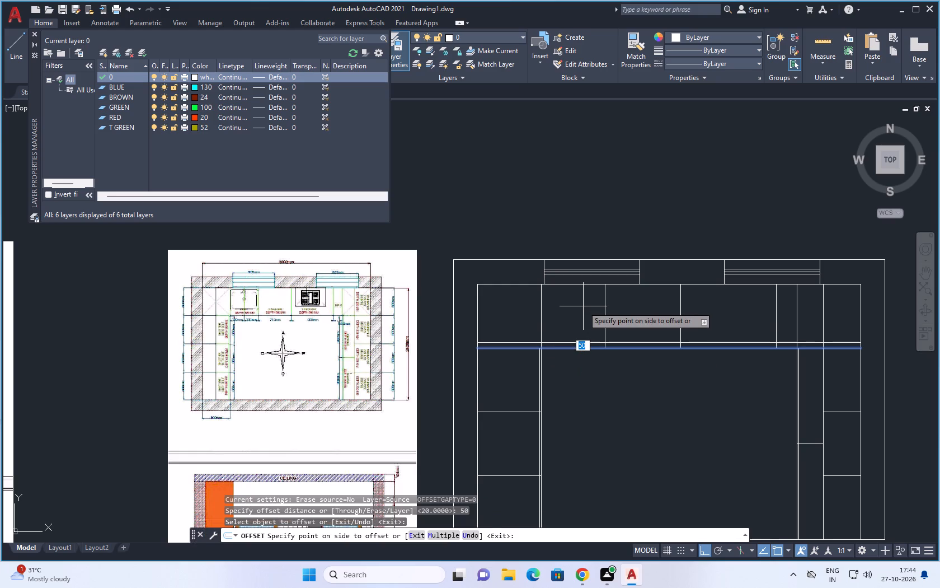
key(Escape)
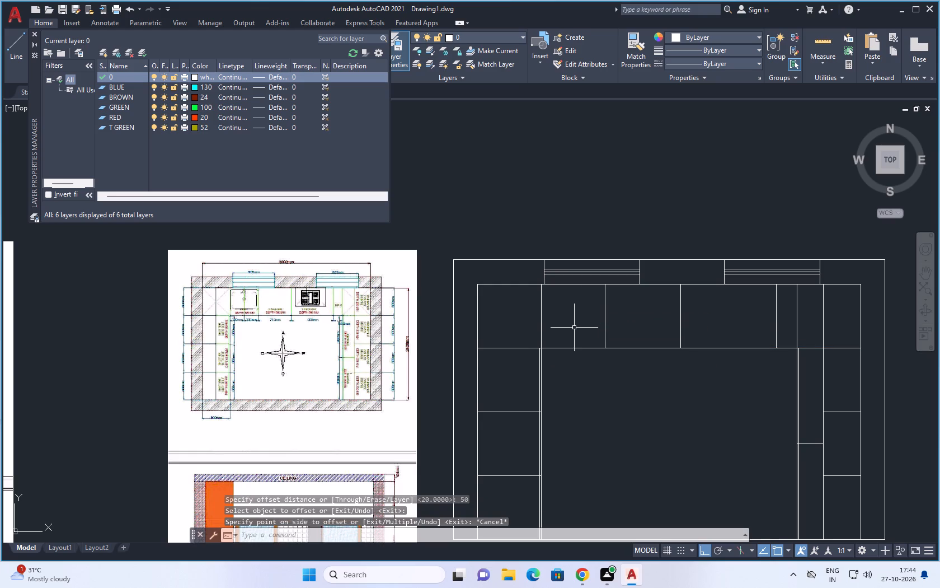
Examine the counter edges, cabinet divisions and labels in the reference kitchen plan.
scroll(189, 311, up, 2)
scroll(203, 306, down, 2)
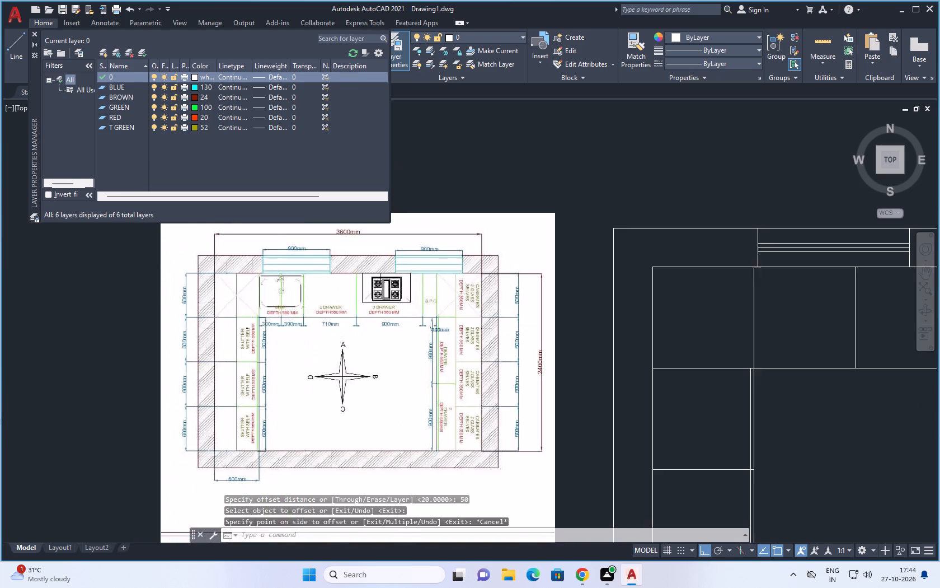
scroll(203, 380, up, 2)
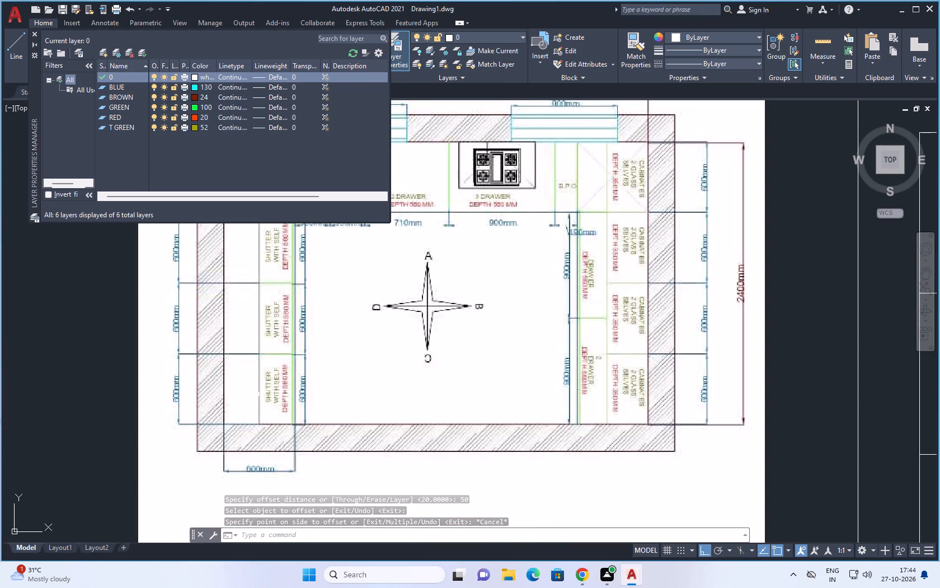
scroll(277, 400, down, 2)
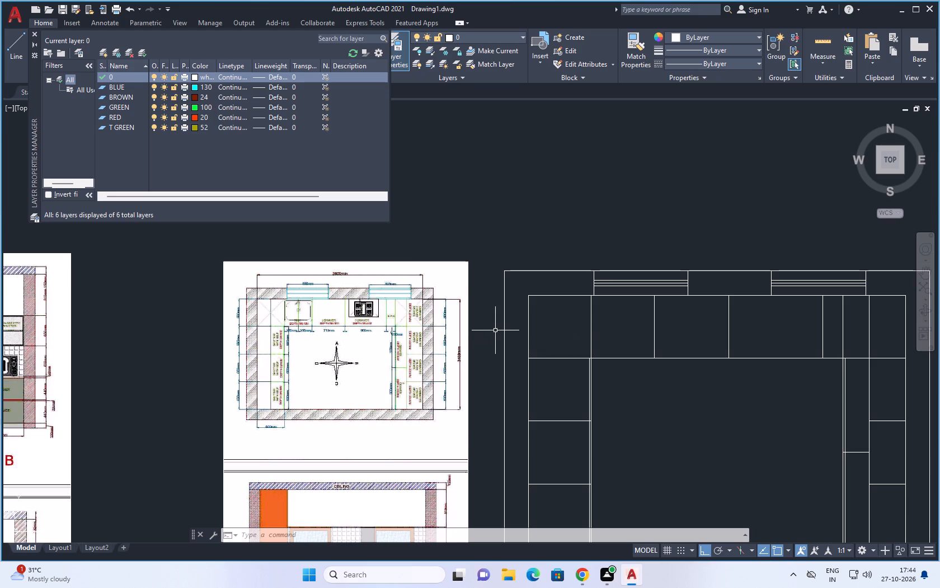
scroll(496, 330, down, 1)
scroll(429, 320, up, 1)
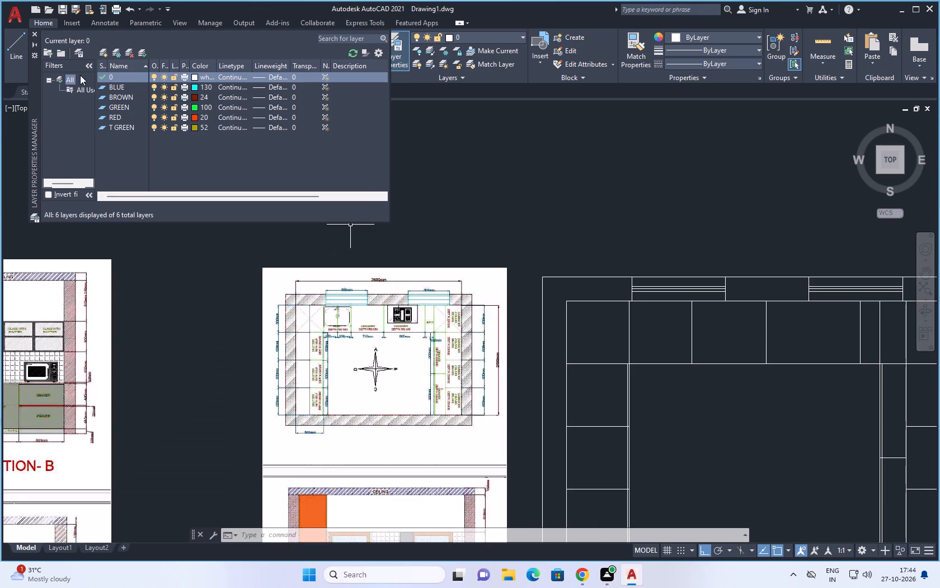
Close the Layer Properties Manager.
click(34, 32)
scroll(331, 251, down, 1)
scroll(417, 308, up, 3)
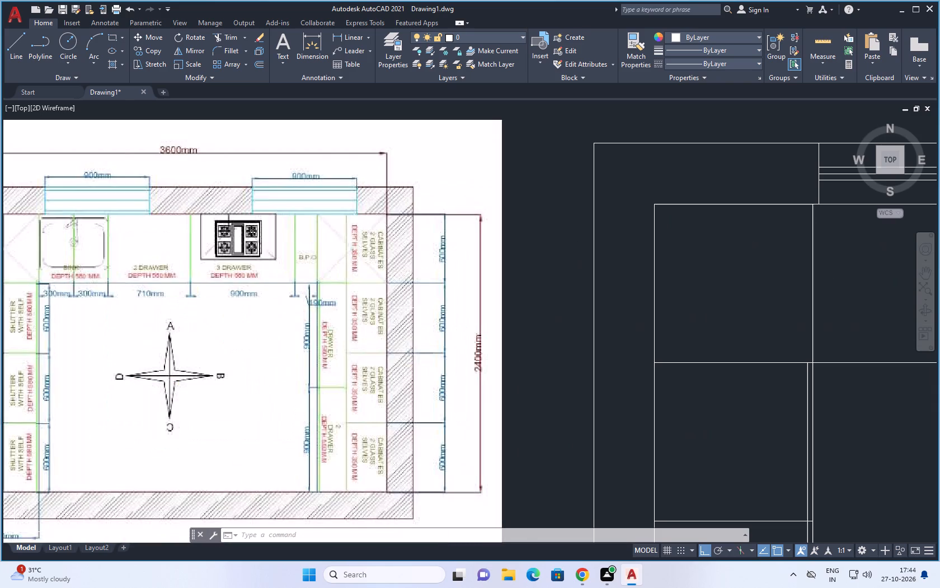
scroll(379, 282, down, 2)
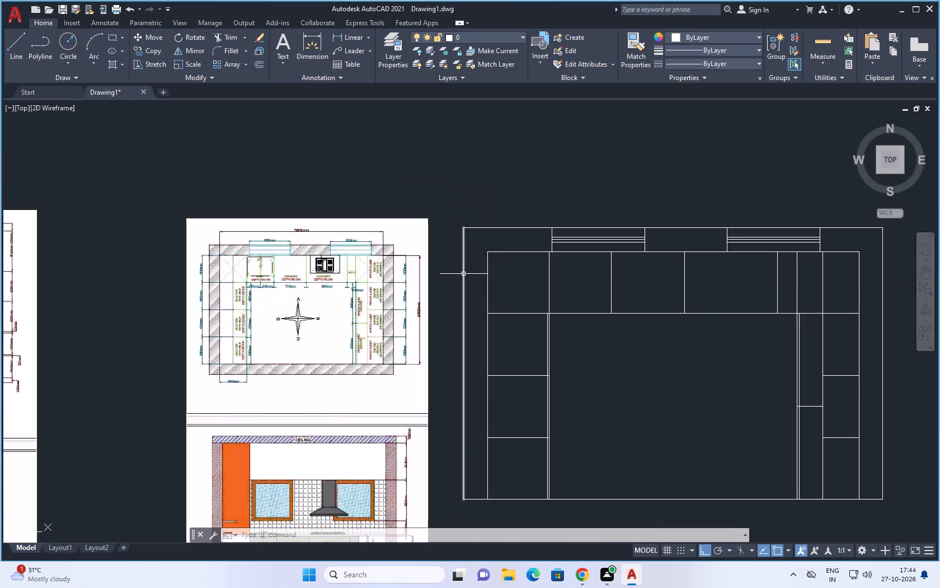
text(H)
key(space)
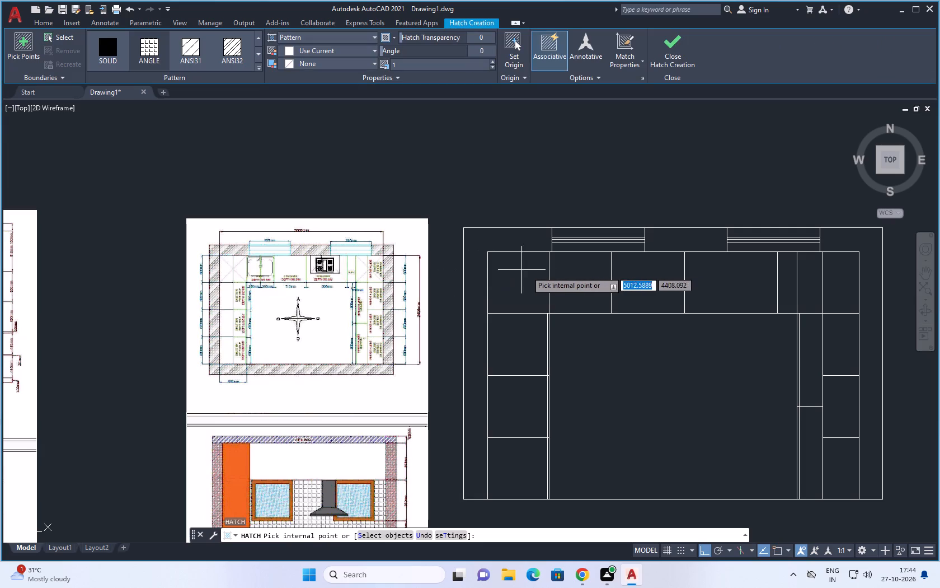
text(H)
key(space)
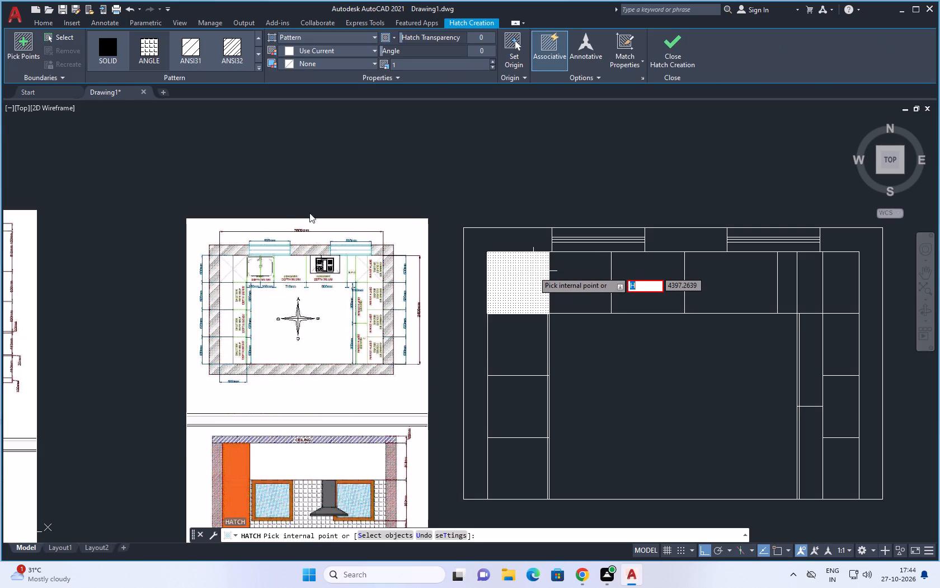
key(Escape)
Hatch the three wall sections beside and between the windows with the ANSI31 pattern in dark red (153,27,30).
text(H)
key(space)
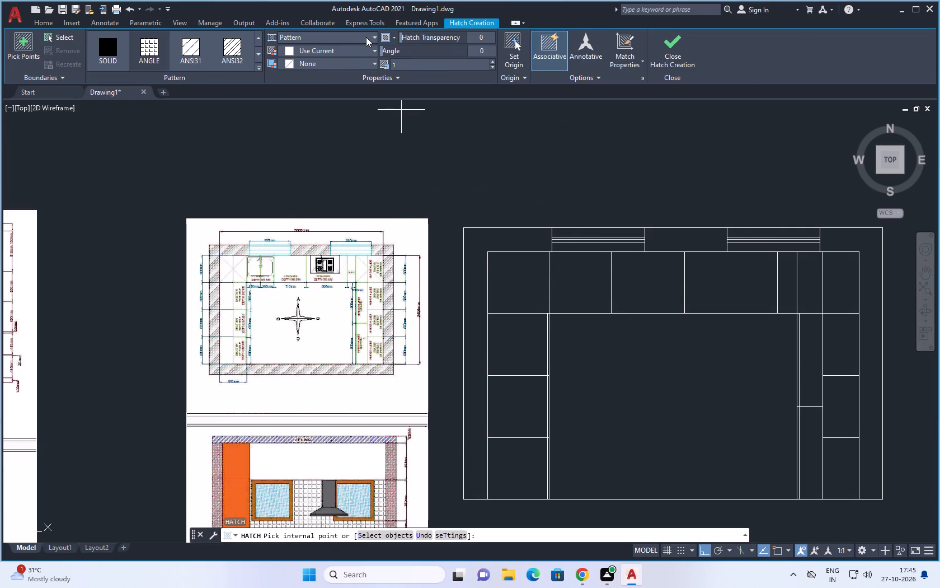
click(366, 36)
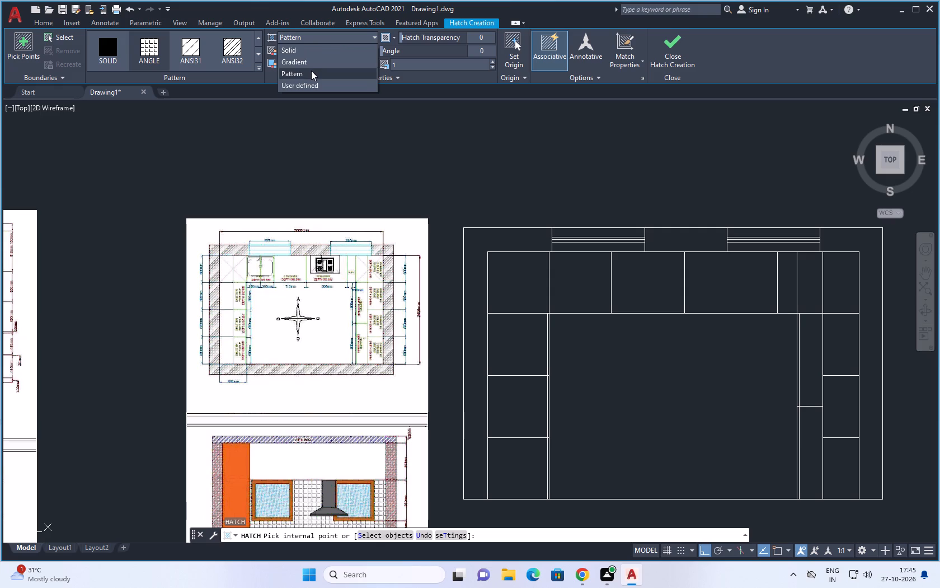
click(311, 71)
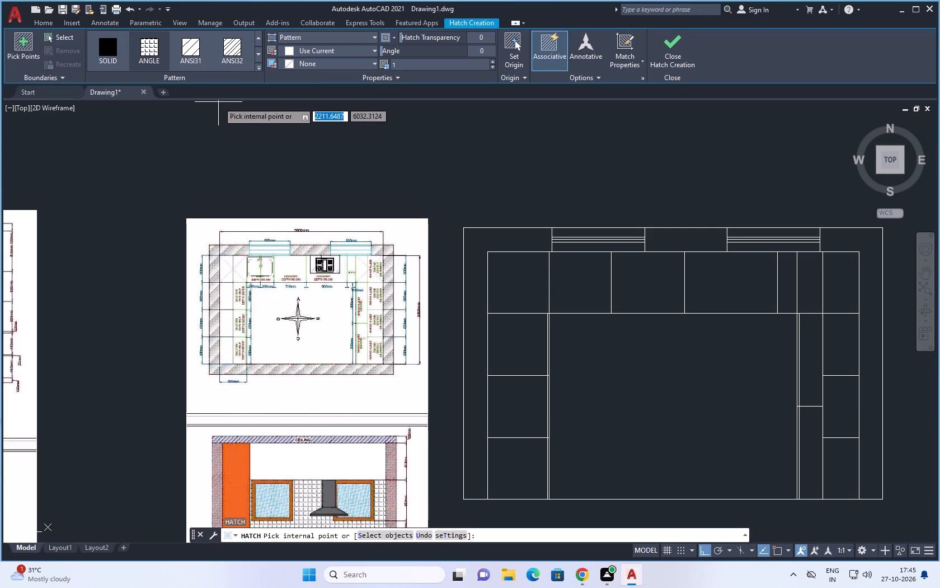
click(259, 68)
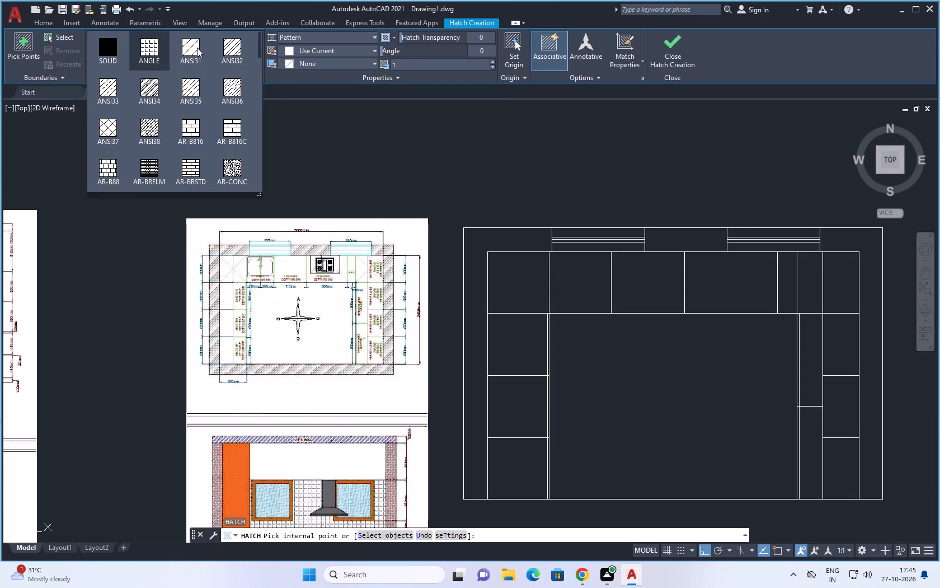
click(197, 48)
click(322, 48)
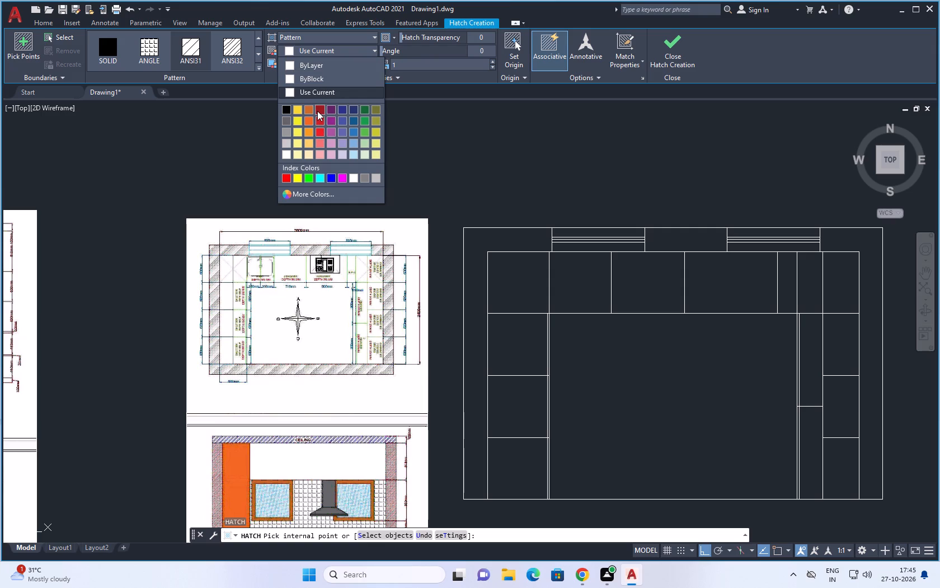
click(317, 110)
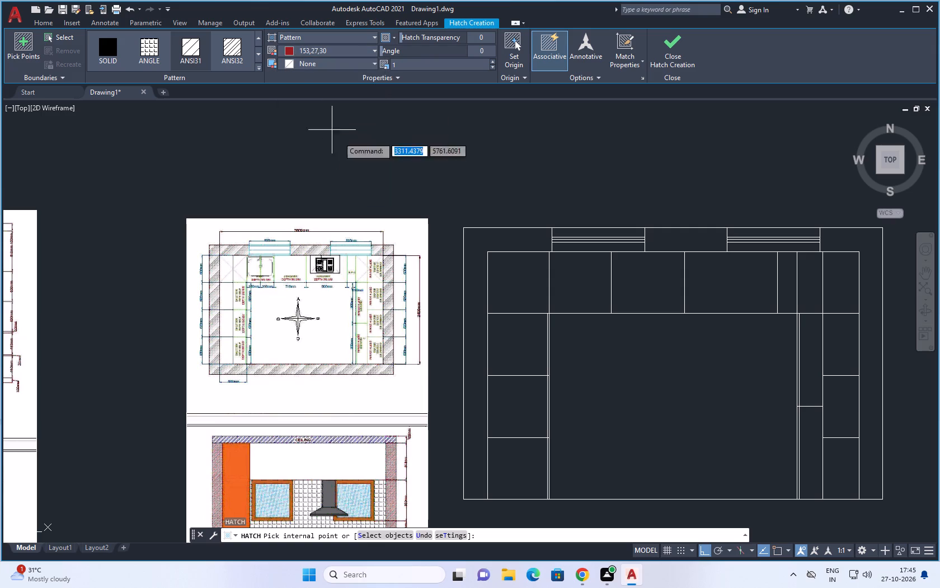
click(480, 260)
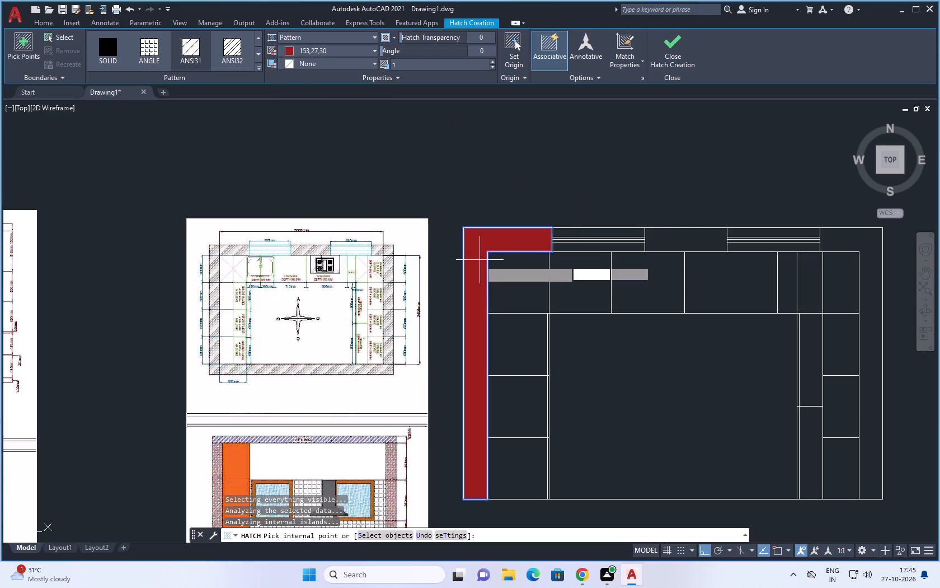
click(691, 239)
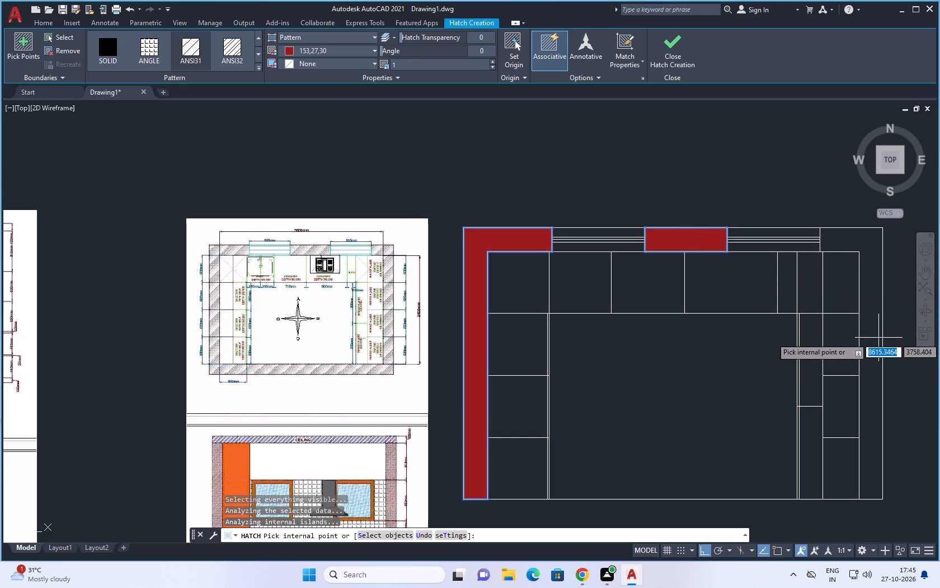
click(873, 339)
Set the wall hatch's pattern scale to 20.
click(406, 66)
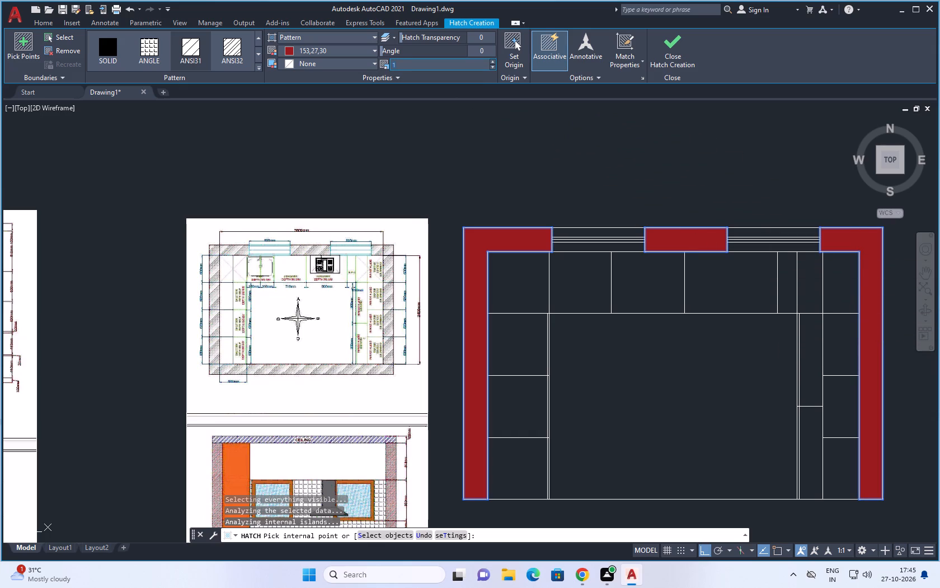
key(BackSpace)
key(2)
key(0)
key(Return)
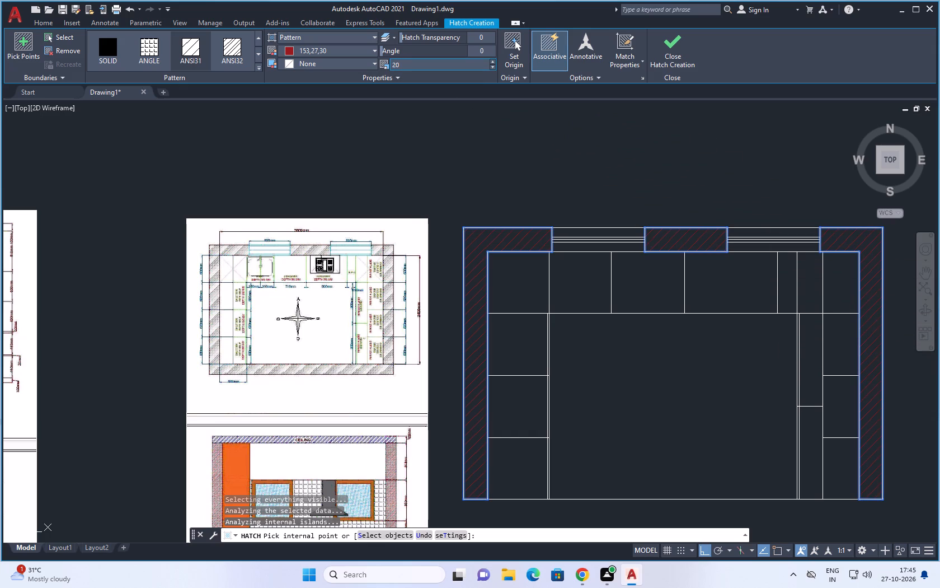
Set the wall hatch's pattern scale to 10.
click(406, 62)
key(BackSpace)
text(10)
key(Return)
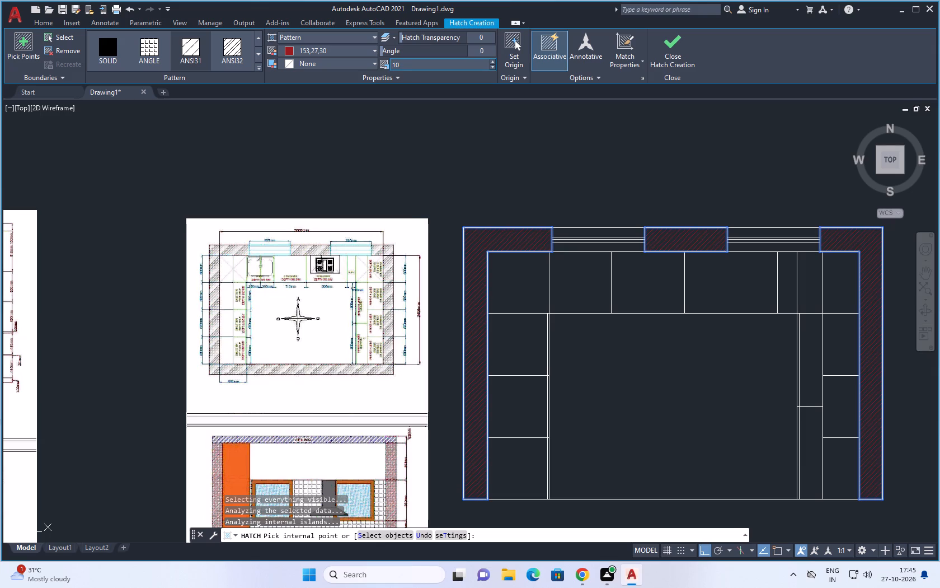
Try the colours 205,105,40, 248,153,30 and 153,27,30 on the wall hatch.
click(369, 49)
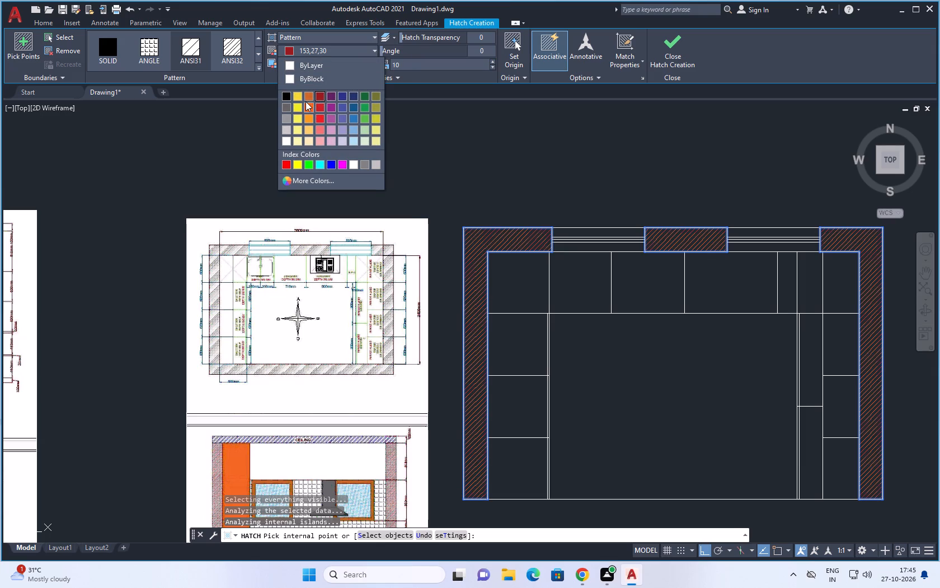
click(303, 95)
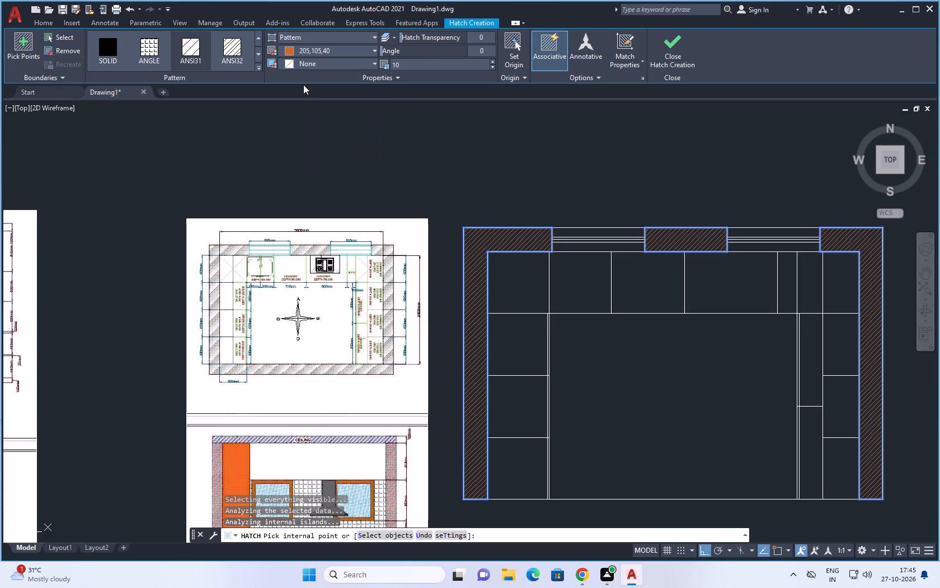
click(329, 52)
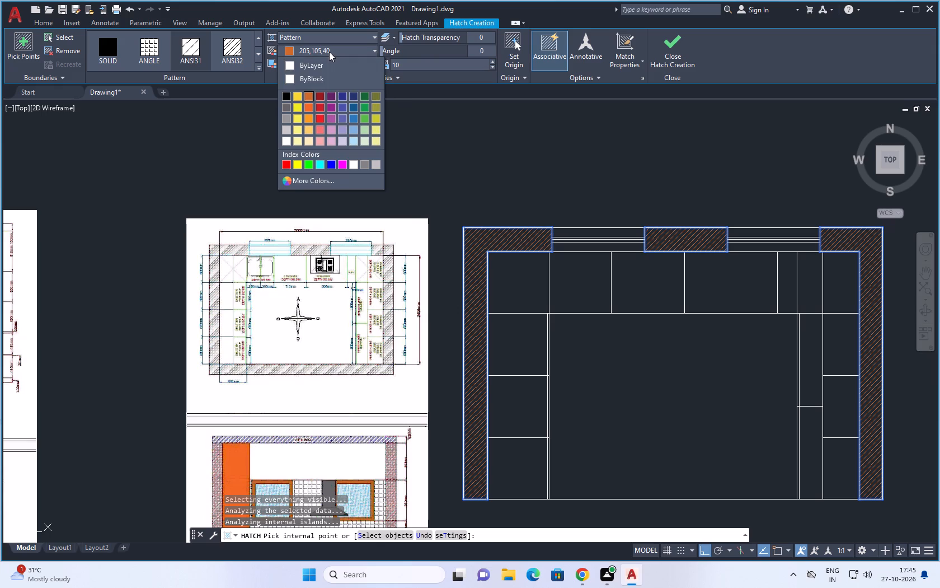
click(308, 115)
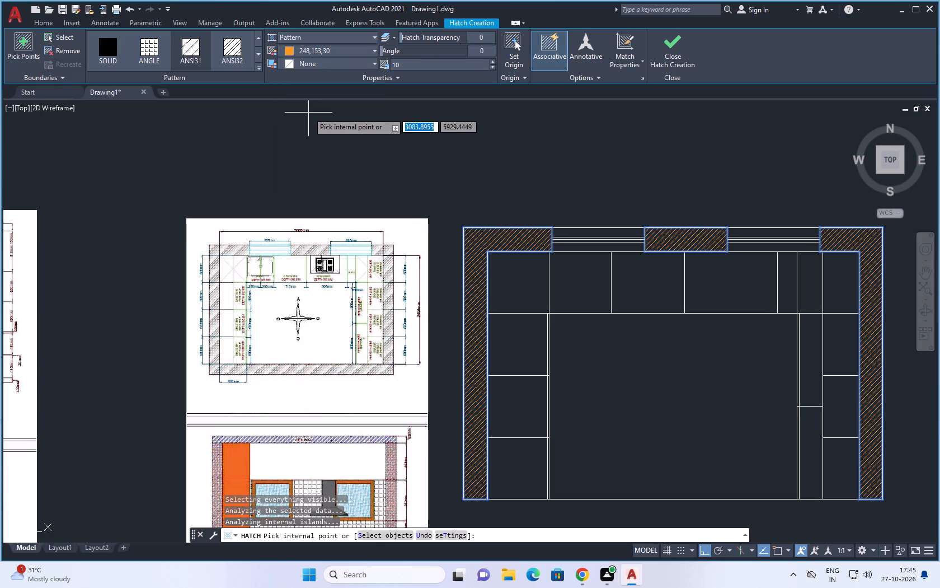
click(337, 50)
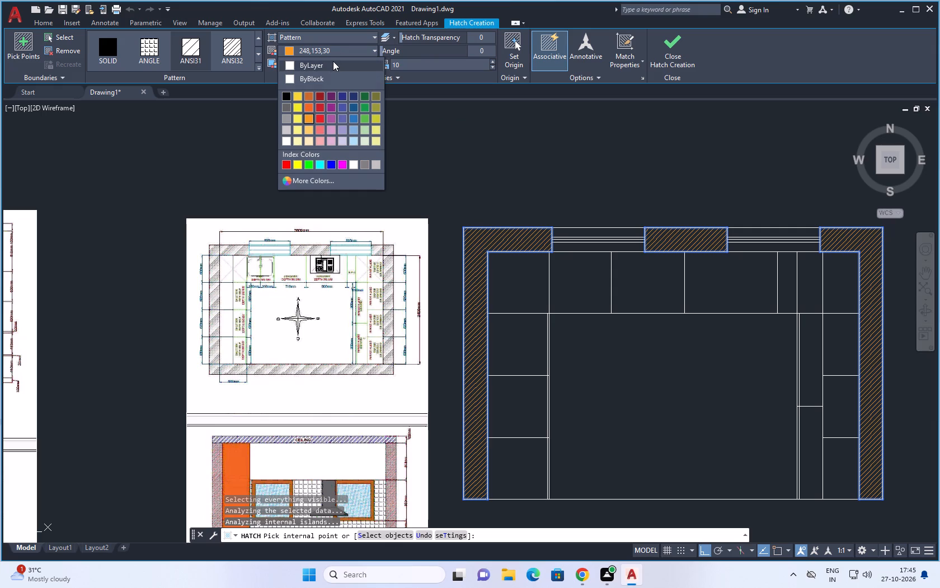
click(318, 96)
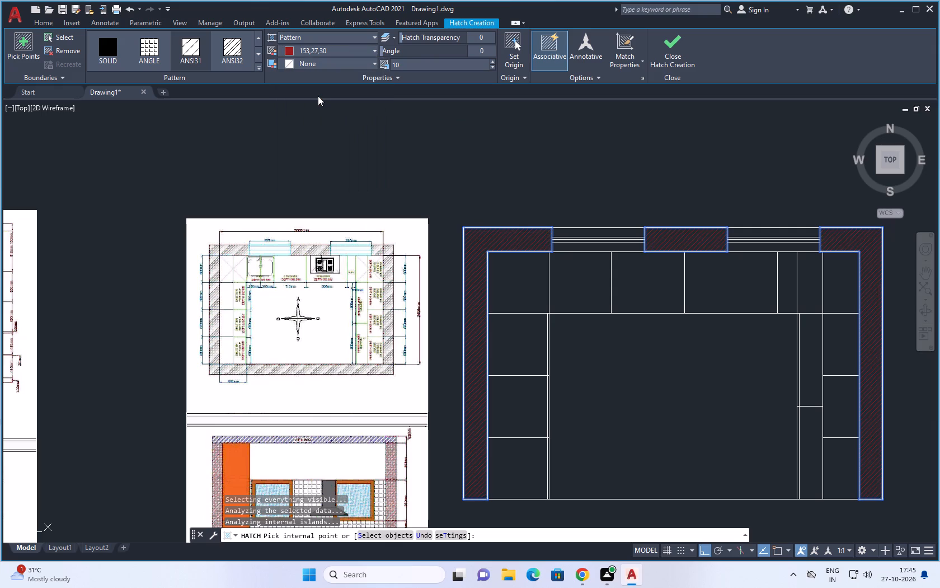
Set the wall hatch colour to brown-orange (205,105,40) and finish the hatch.
click(336, 50)
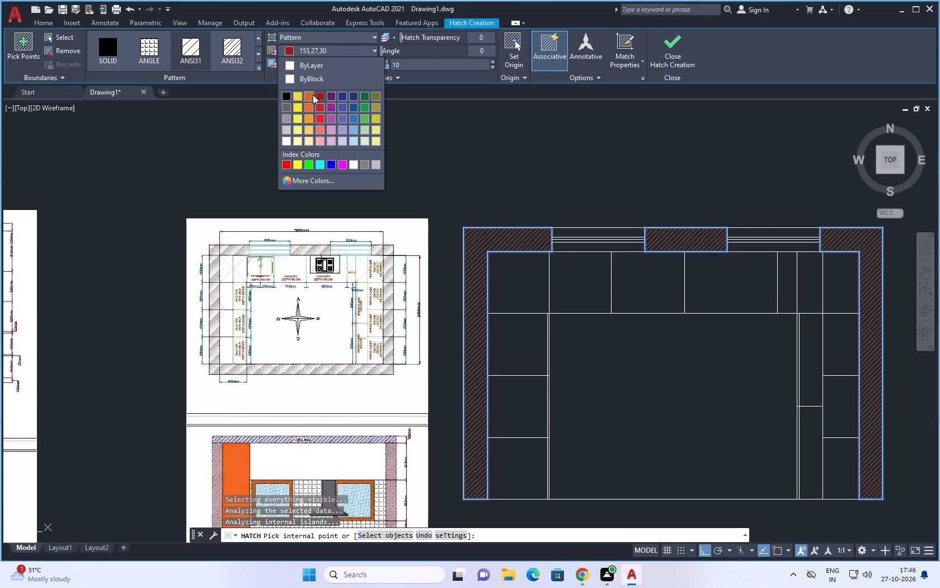
click(311, 96)
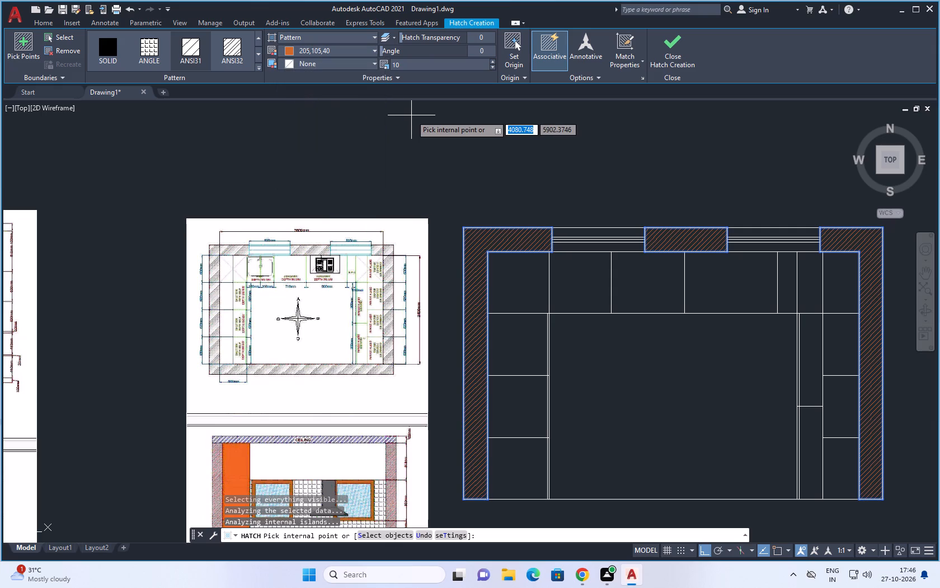
key(space)
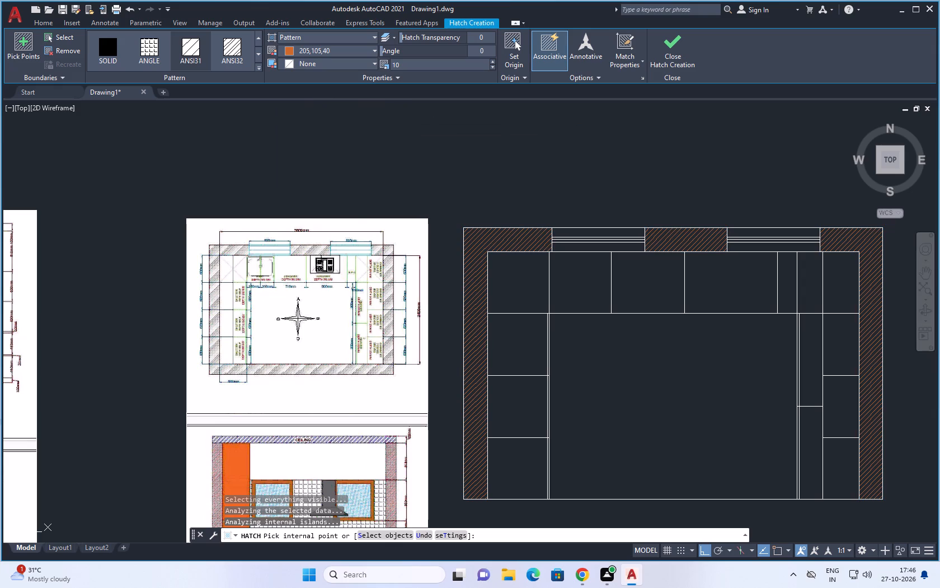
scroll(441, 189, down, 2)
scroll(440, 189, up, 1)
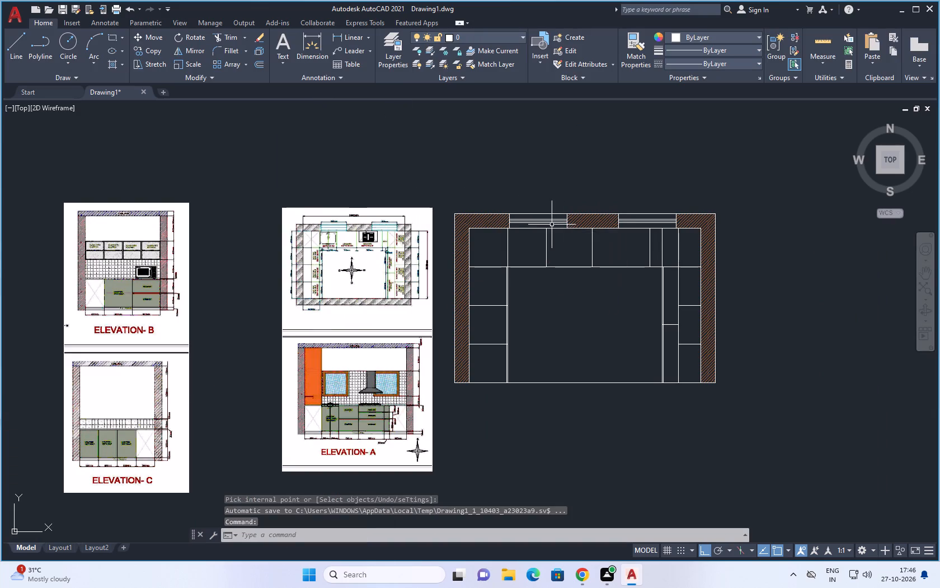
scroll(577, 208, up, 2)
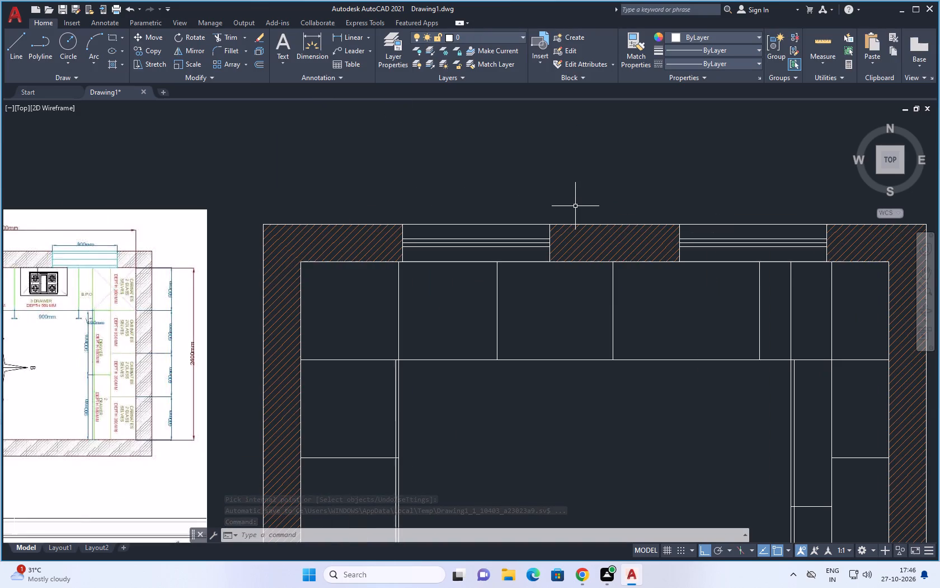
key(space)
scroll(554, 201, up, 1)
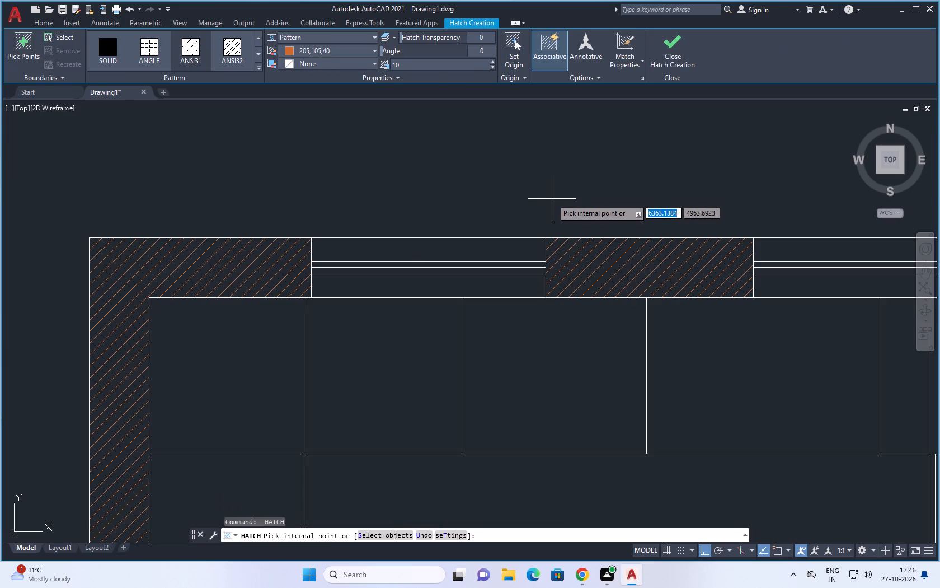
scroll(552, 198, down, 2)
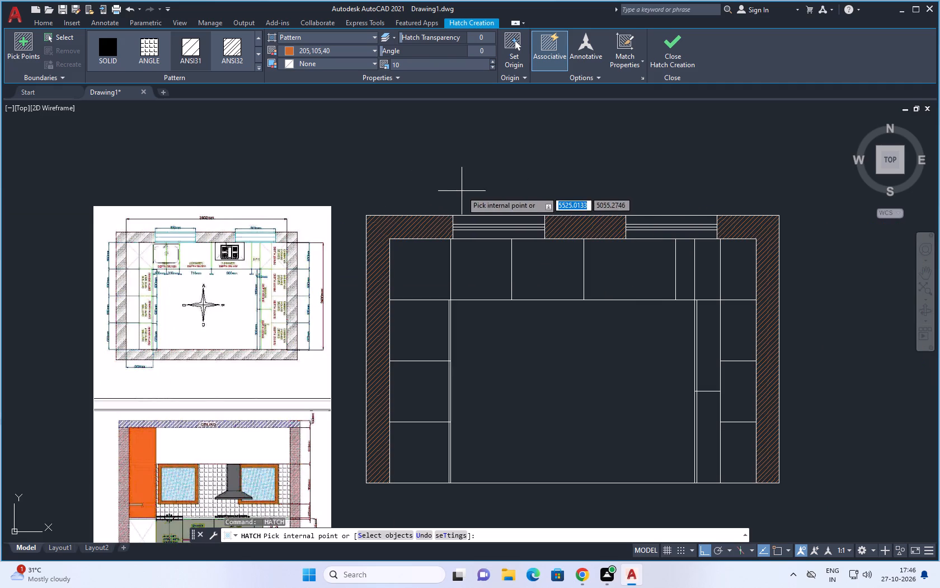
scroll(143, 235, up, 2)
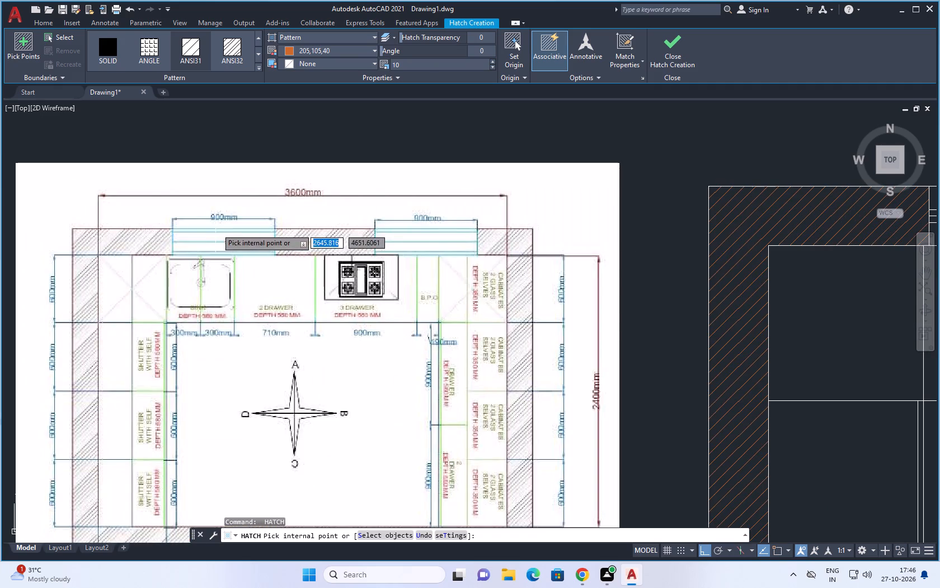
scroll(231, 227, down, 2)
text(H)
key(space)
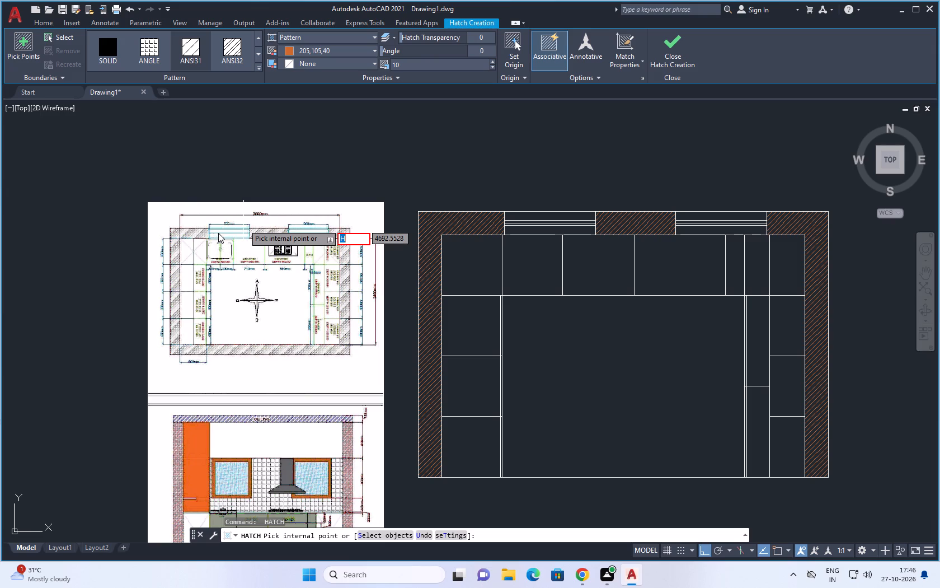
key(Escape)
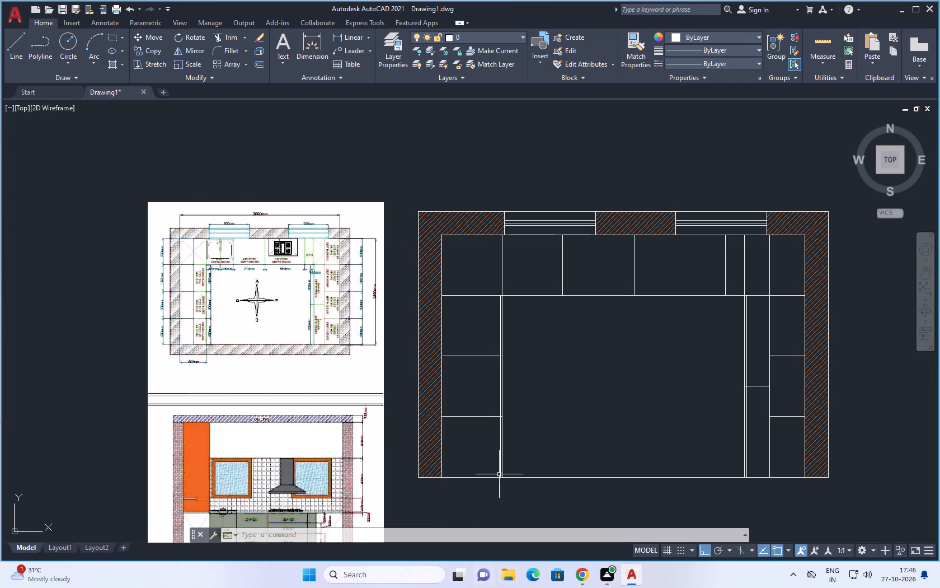
Examine the blocks of House Designer.dwg and Home - Space Planner.dwg in DesignCenter for kitchen fixtures.
scroll(348, 21, up, 1)
scroll(220, 269, up, 2)
scroll(220, 269, down, 1)
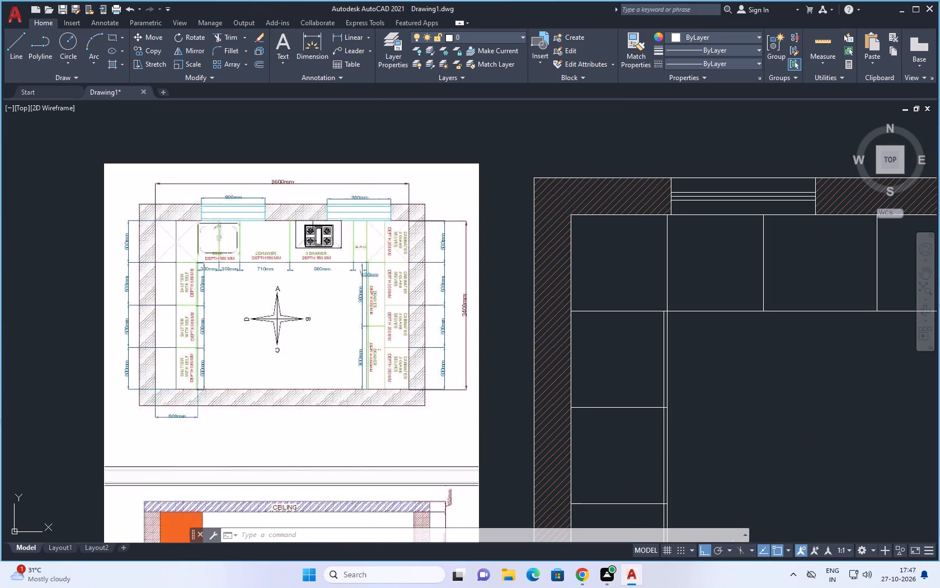
key(ctrl+2)
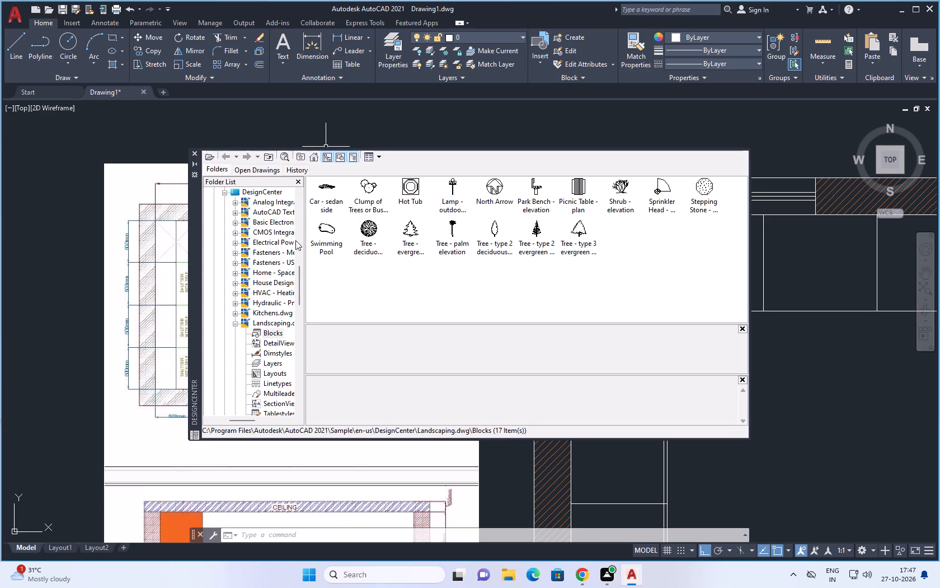
click(269, 282)
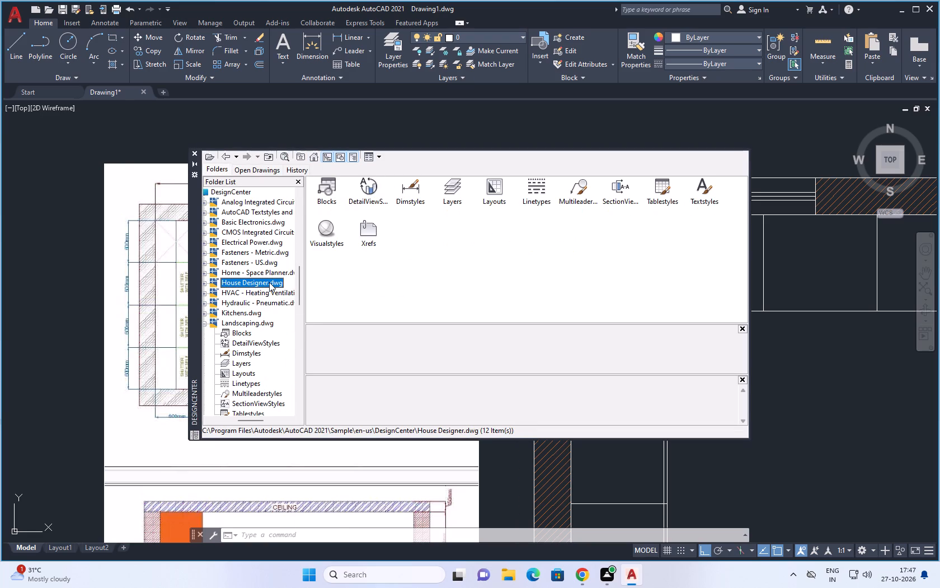
double_click(324, 190)
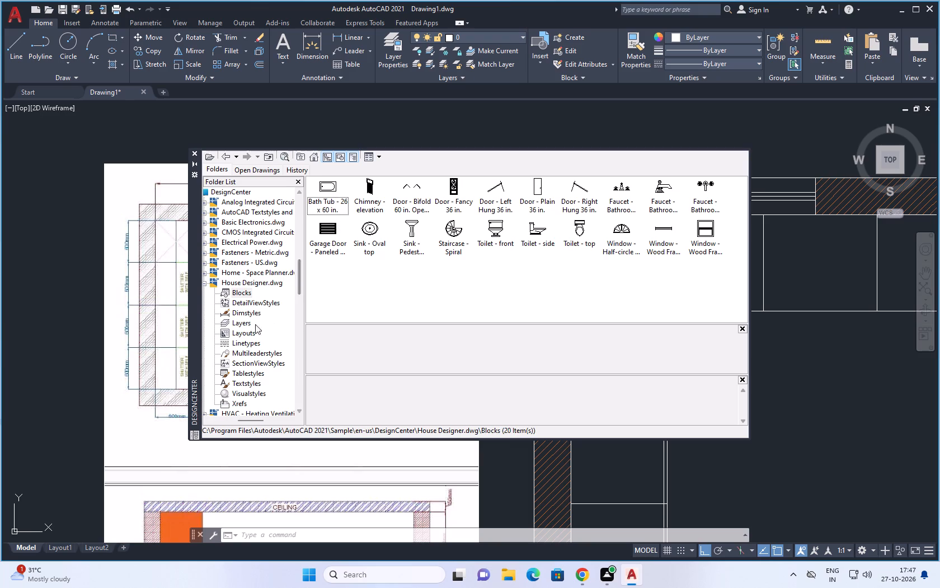
double_click(240, 272)
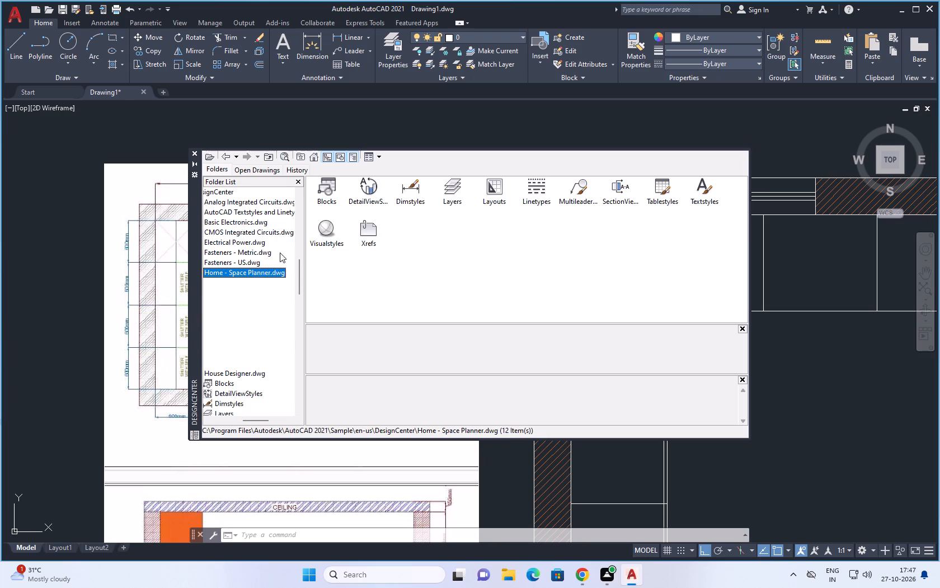
double_click(329, 186)
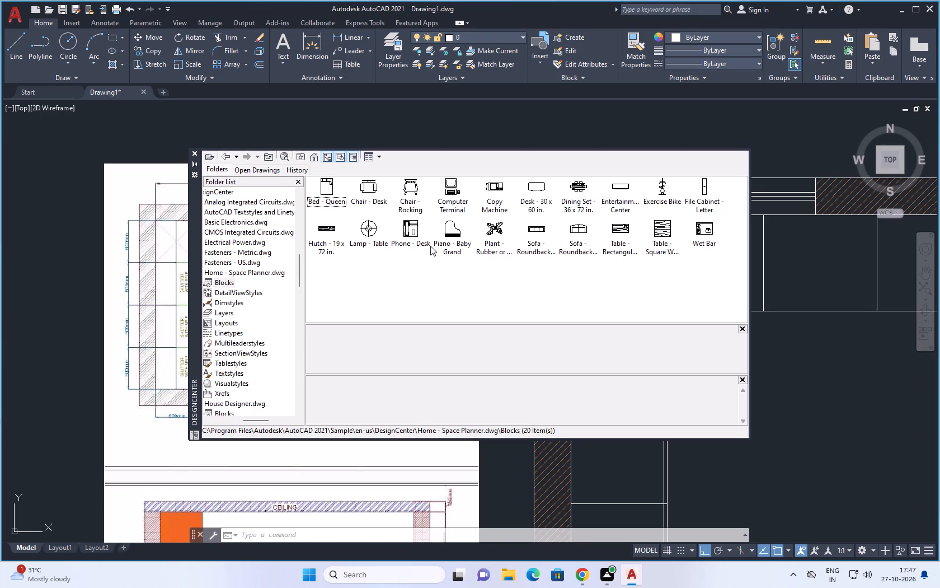
Open the block collection of Kitchens.dwg in DesignCenter.
scroll(245, 273, down, 2)
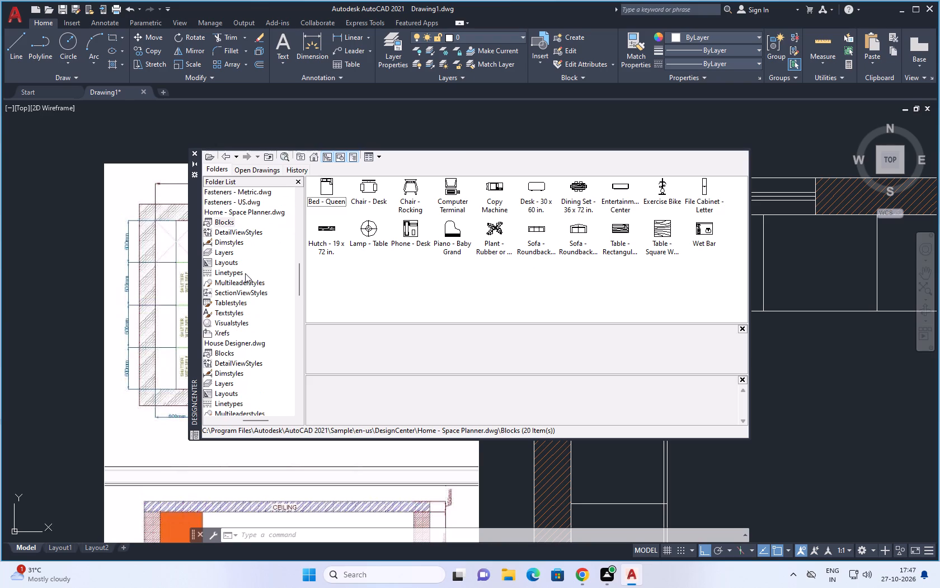
scroll(245, 273, down, 3)
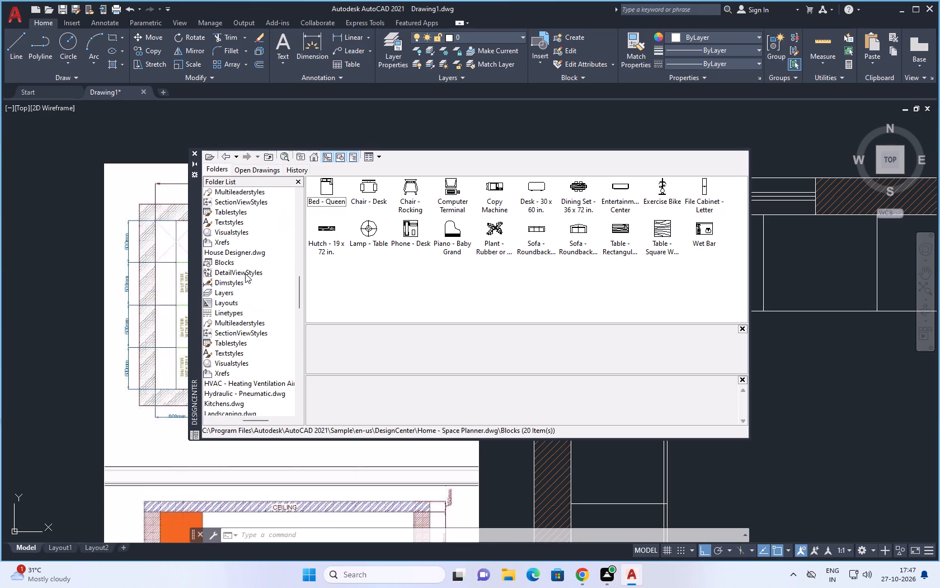
scroll(245, 273, down, 5)
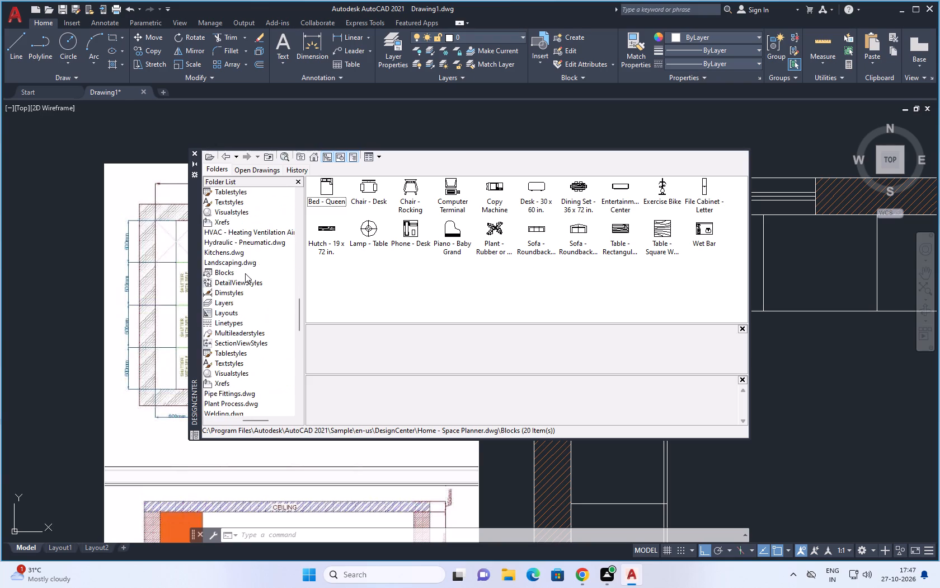
scroll(245, 273, down, 3)
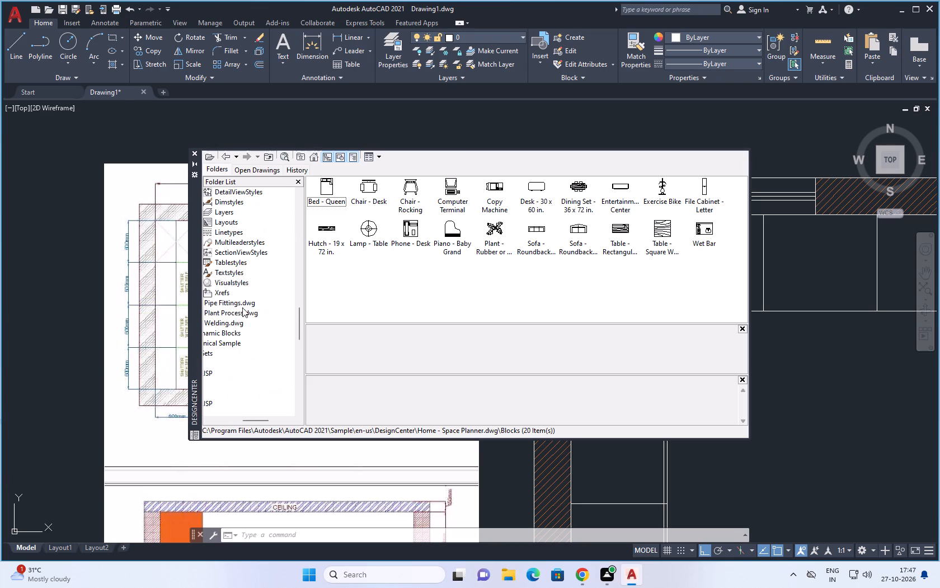
drag(257, 422, 237, 426)
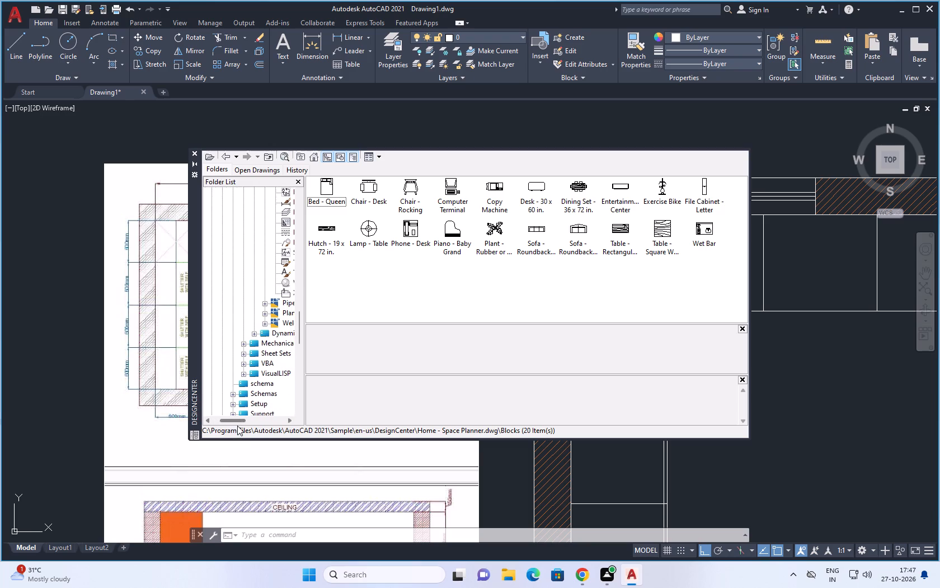
drag(237, 426, 252, 427)
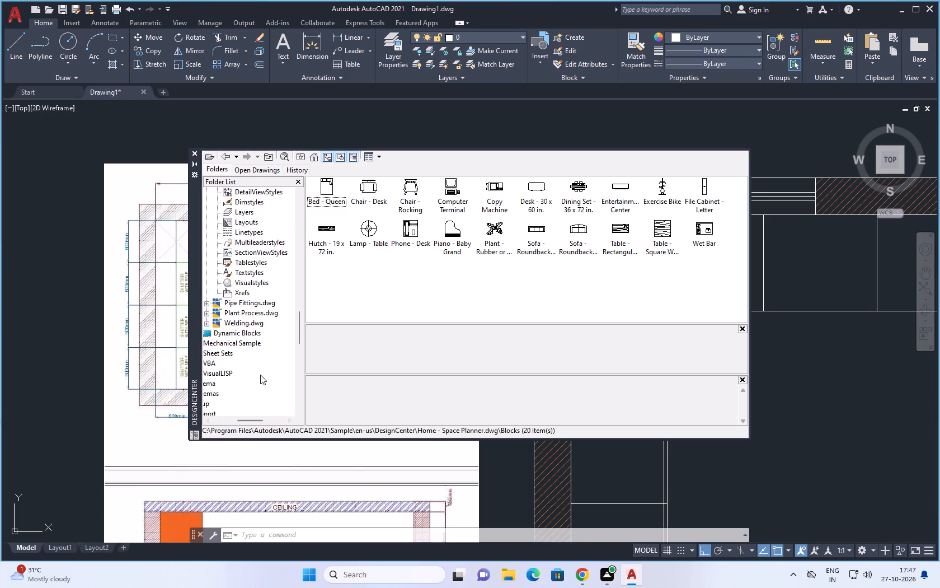
scroll(260, 375, down, 1)
scroll(260, 375, up, 3)
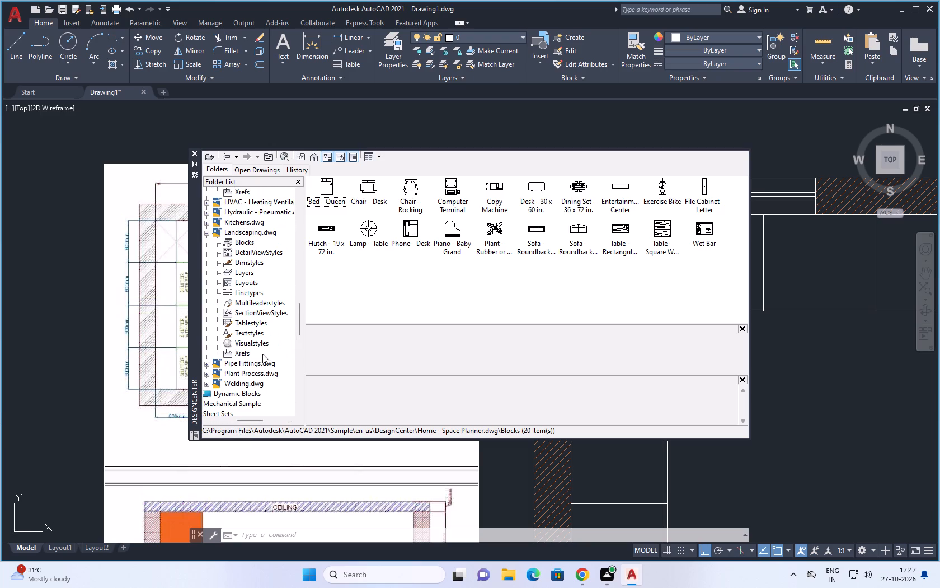
double_click(260, 222)
double_click(254, 232)
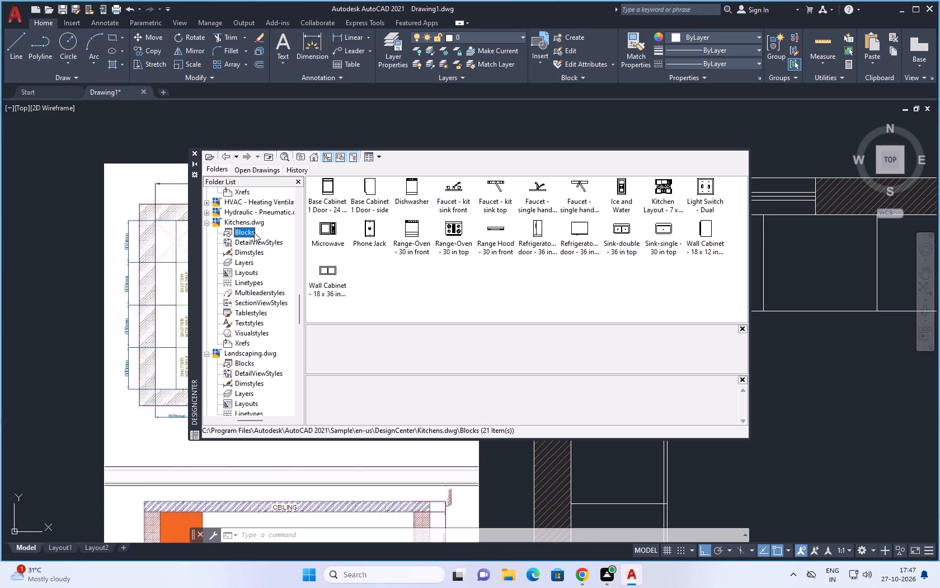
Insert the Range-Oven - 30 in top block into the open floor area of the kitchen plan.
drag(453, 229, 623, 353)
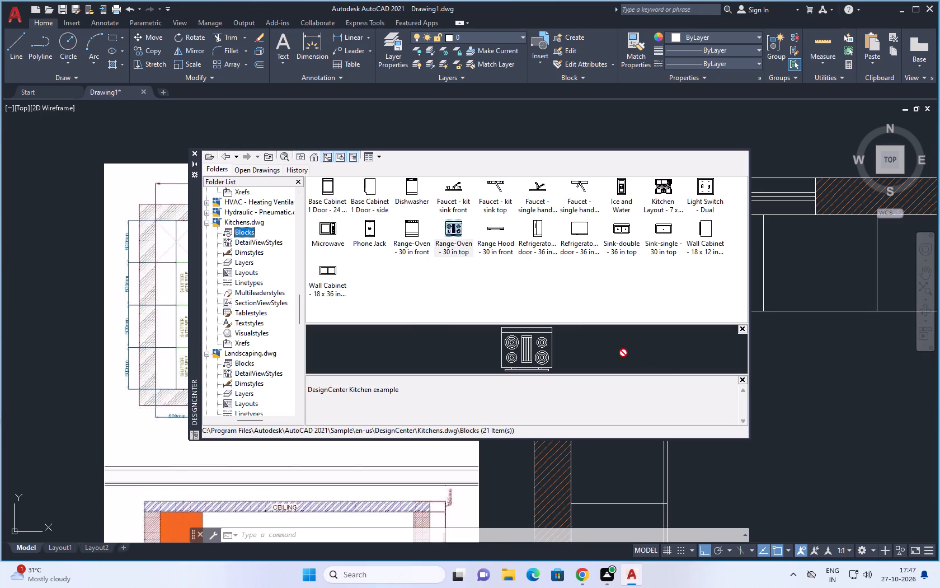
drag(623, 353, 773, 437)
Insert the Sink-single - 30 in top block into the open floor area above the range, then close DesignCenter.
drag(658, 228, 662, 234)
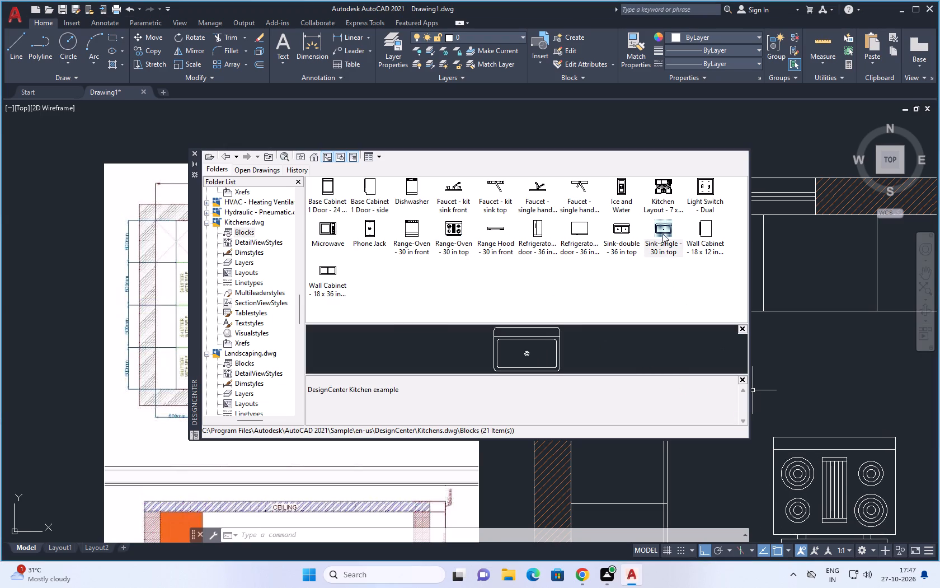
drag(662, 234, 798, 342)
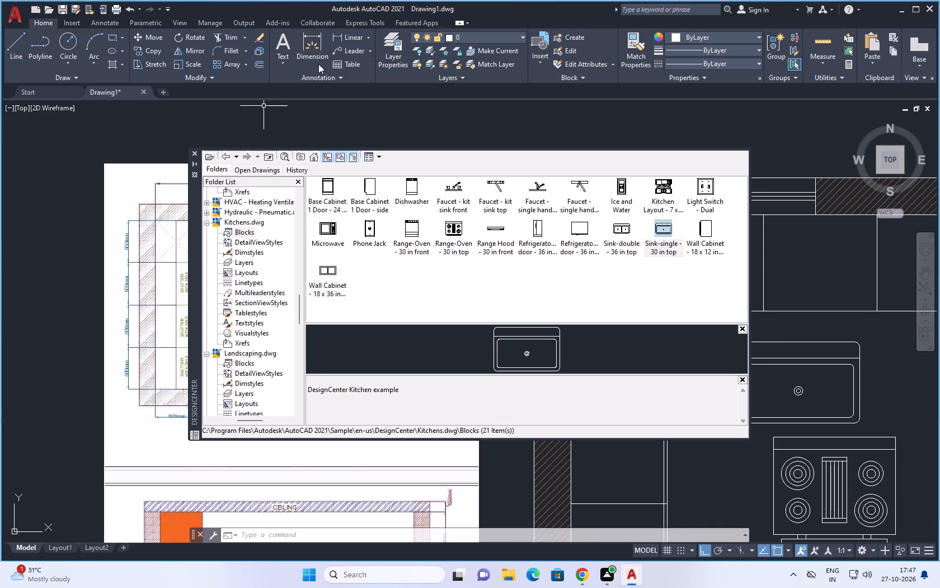
click(191, 153)
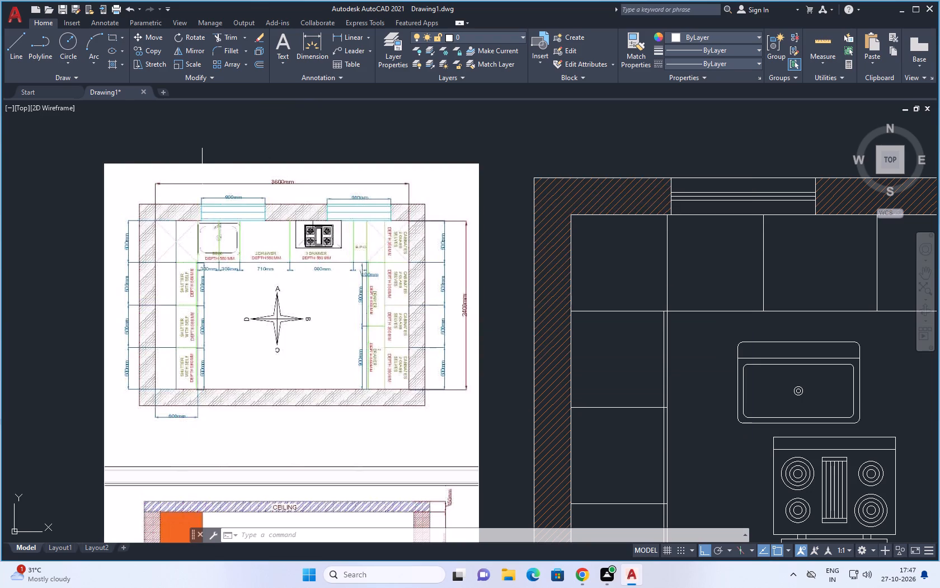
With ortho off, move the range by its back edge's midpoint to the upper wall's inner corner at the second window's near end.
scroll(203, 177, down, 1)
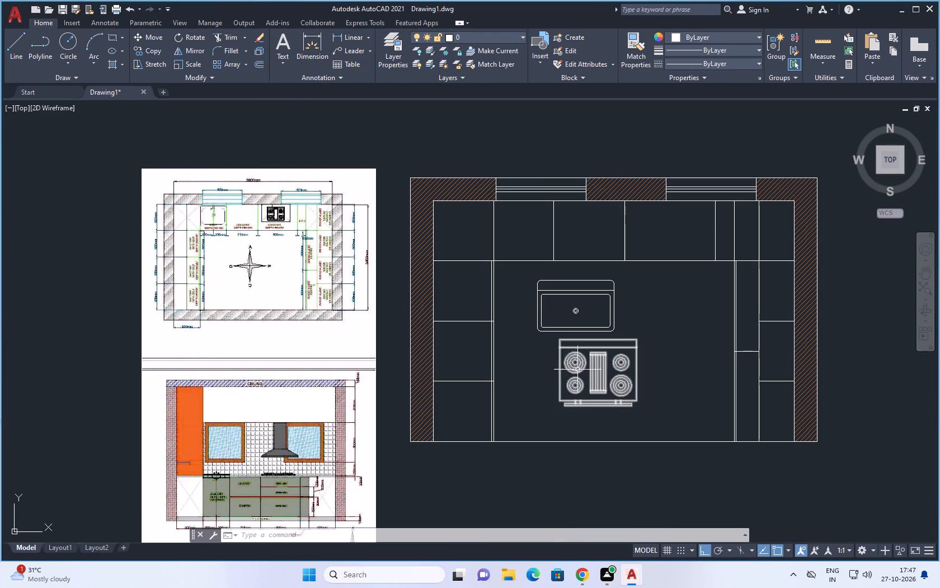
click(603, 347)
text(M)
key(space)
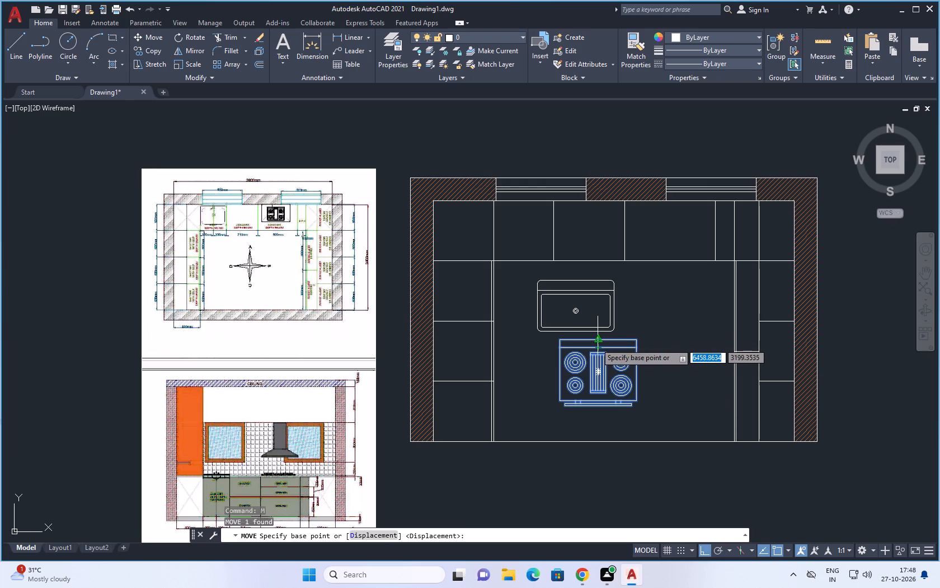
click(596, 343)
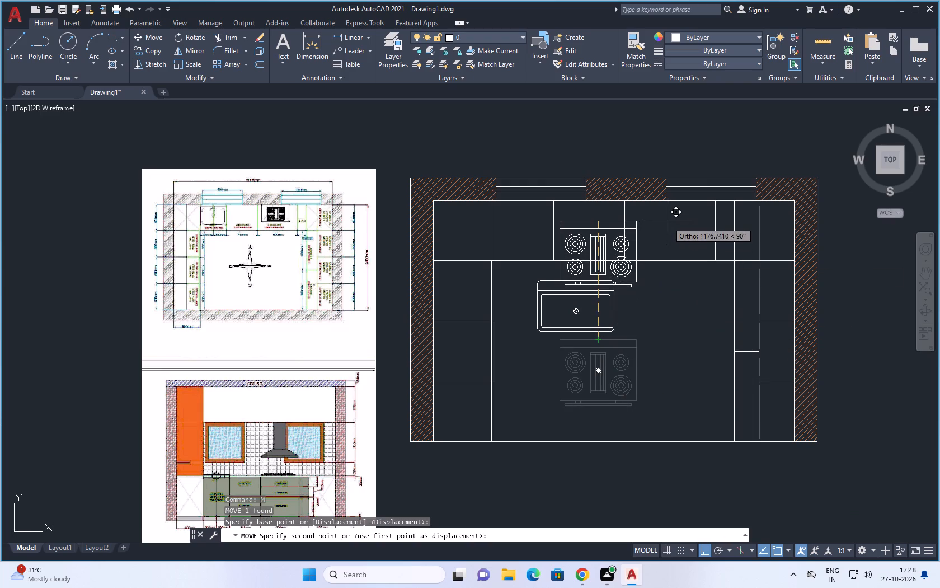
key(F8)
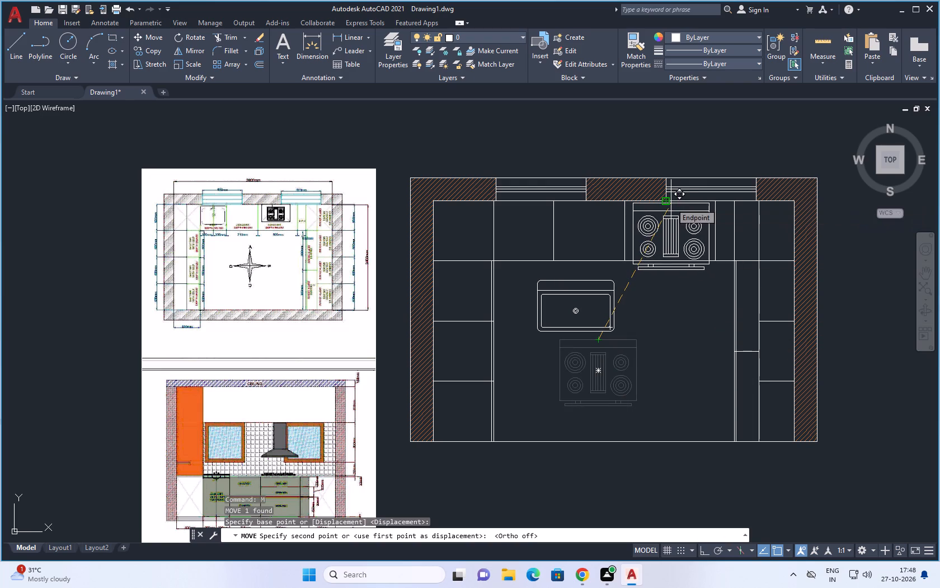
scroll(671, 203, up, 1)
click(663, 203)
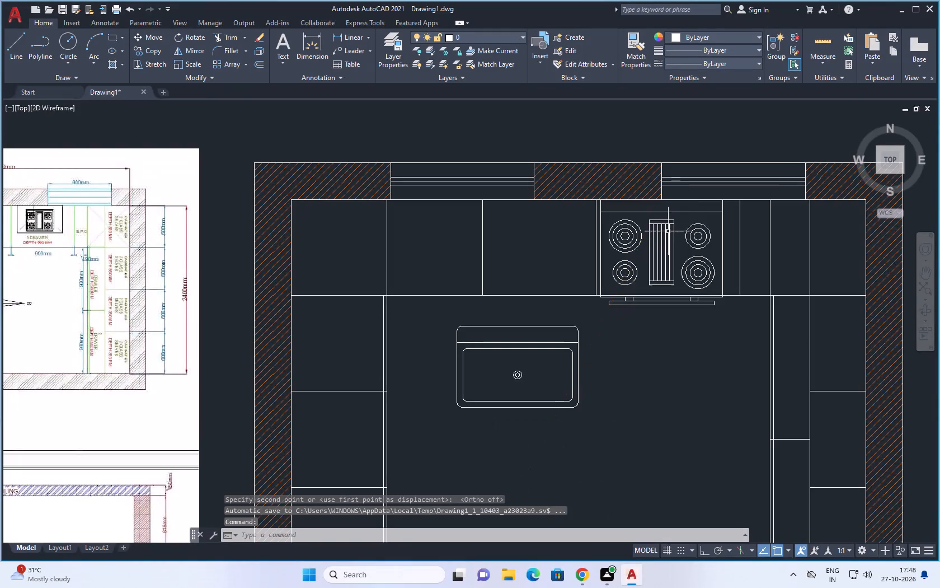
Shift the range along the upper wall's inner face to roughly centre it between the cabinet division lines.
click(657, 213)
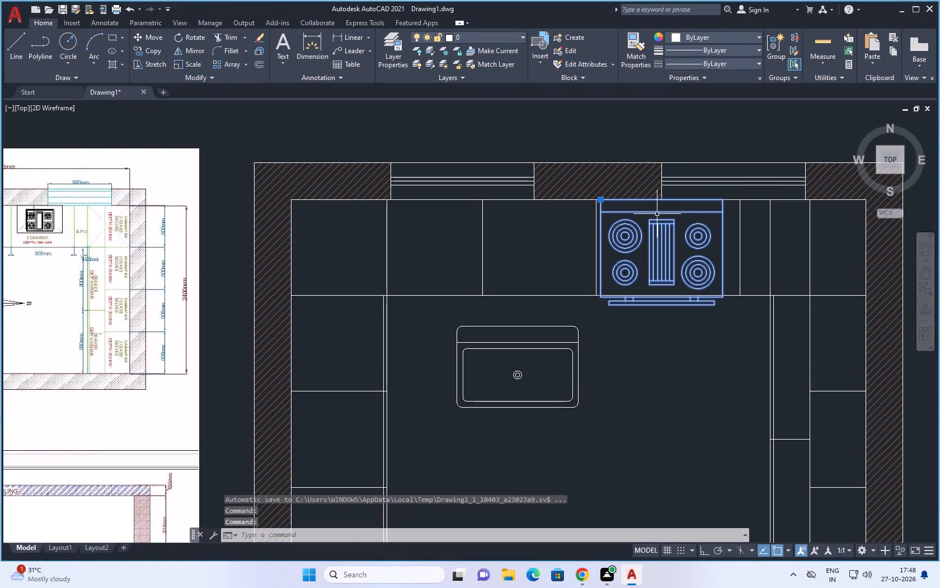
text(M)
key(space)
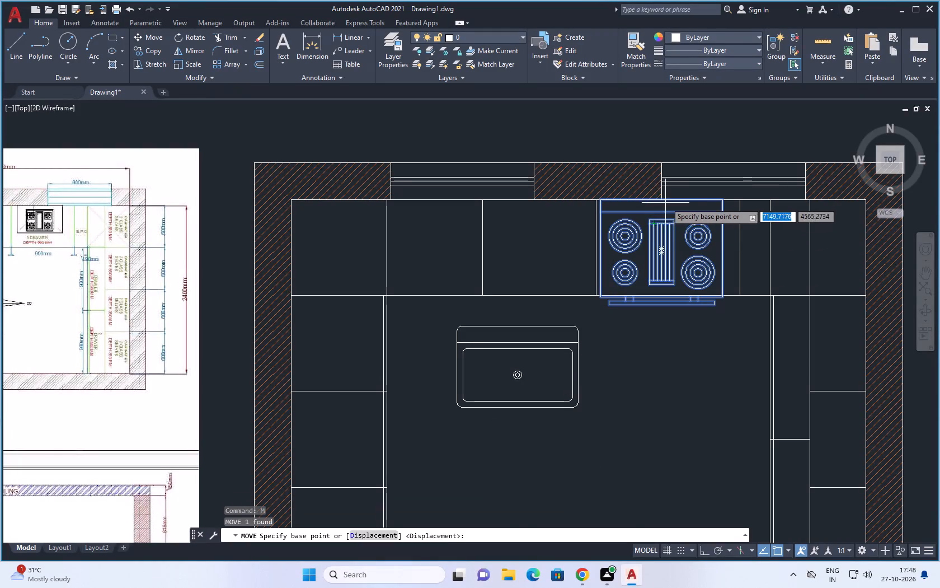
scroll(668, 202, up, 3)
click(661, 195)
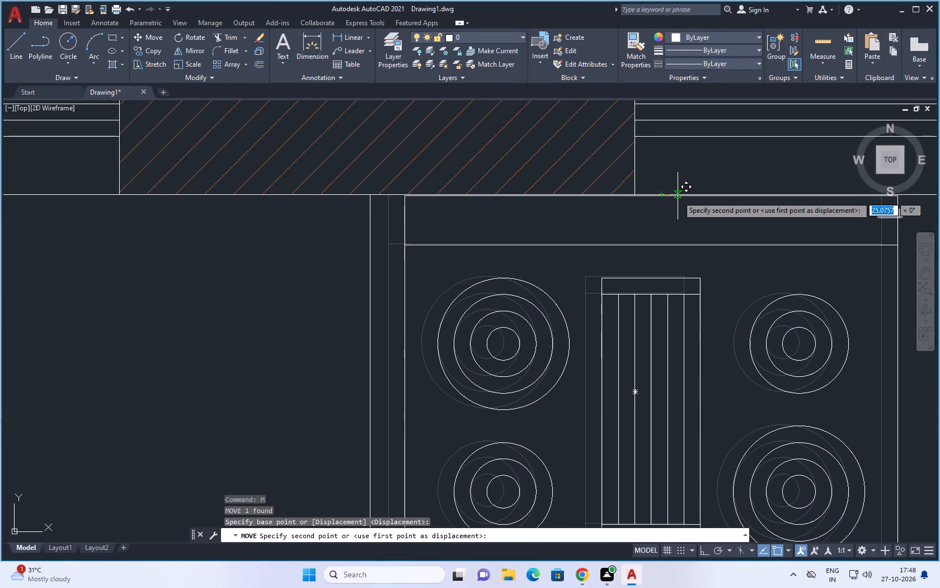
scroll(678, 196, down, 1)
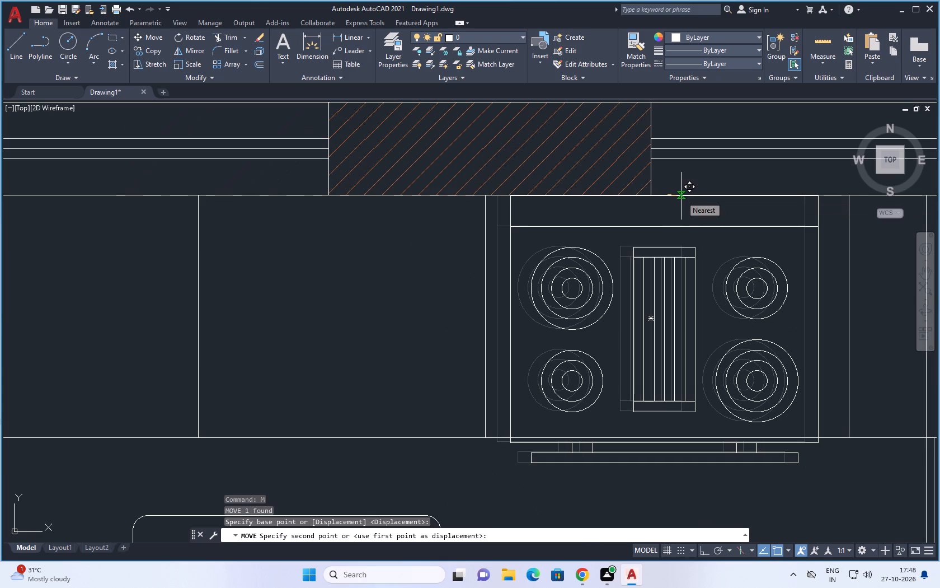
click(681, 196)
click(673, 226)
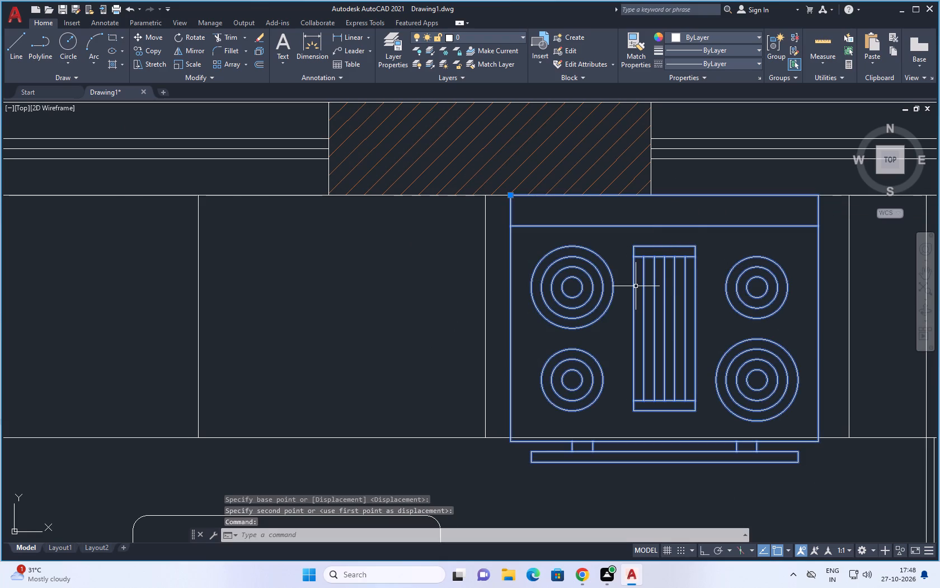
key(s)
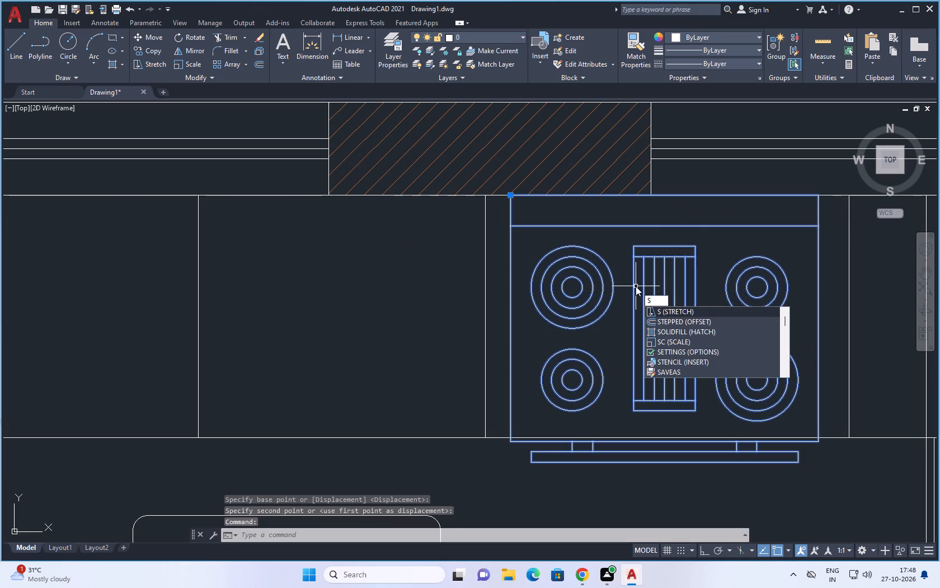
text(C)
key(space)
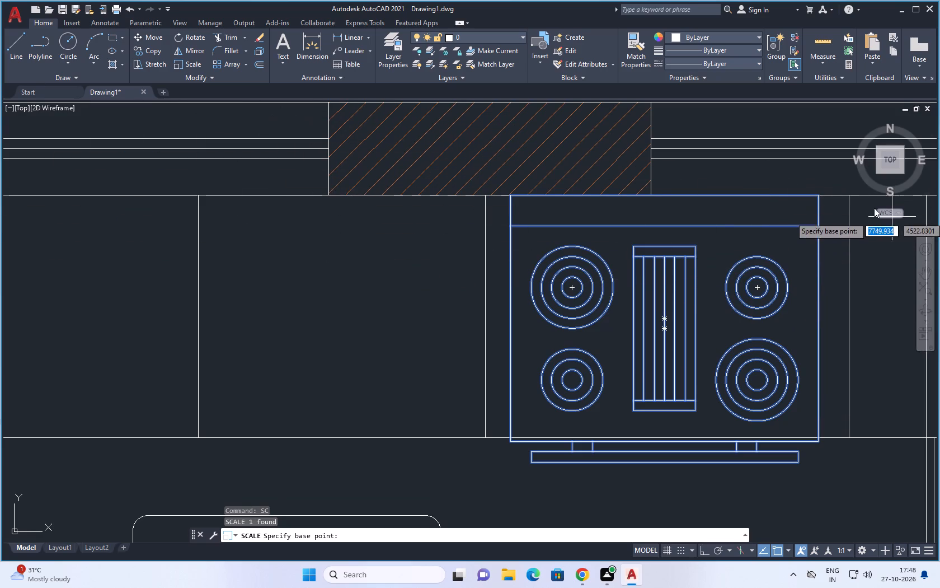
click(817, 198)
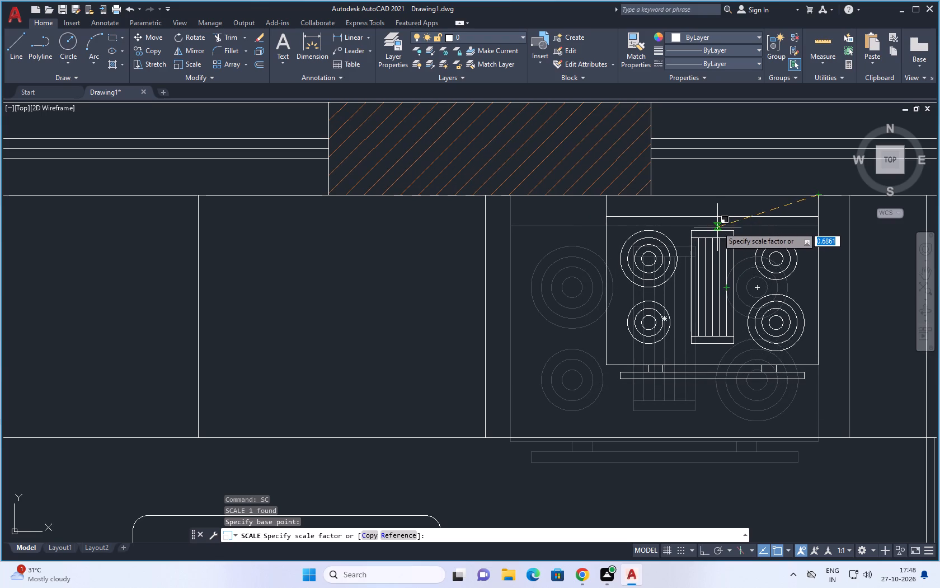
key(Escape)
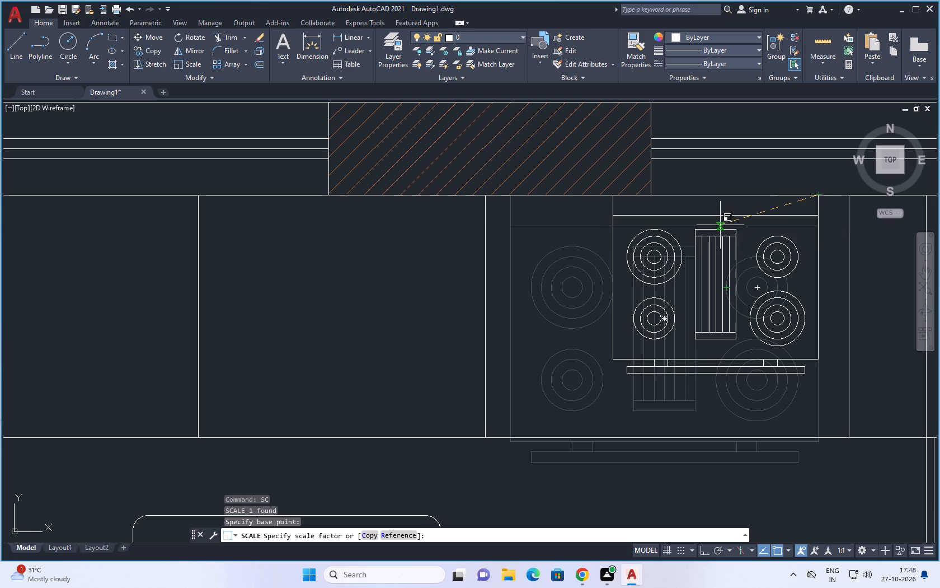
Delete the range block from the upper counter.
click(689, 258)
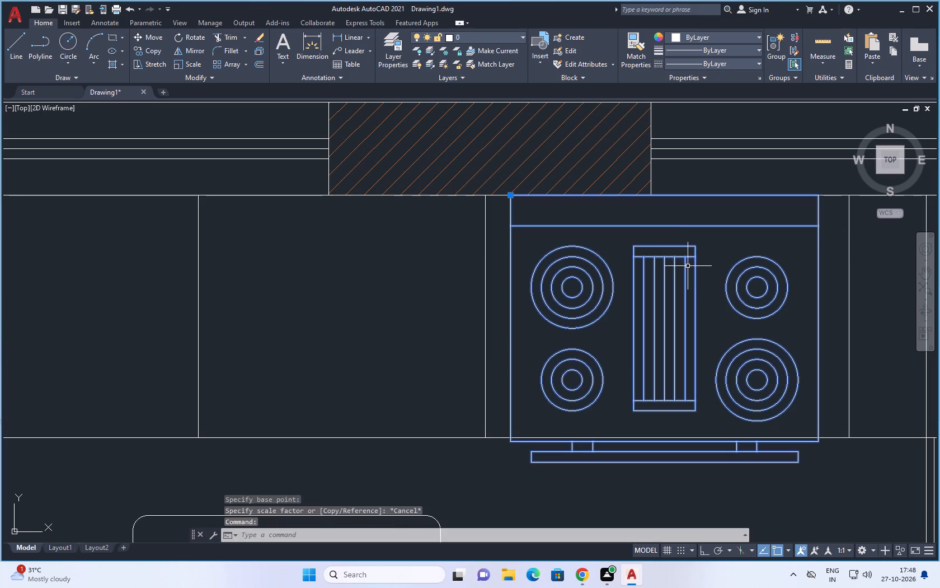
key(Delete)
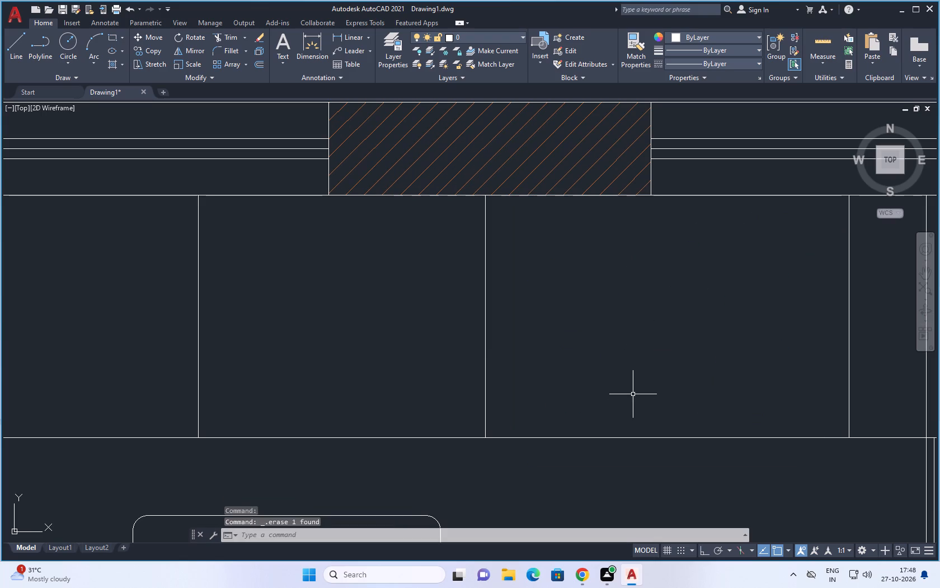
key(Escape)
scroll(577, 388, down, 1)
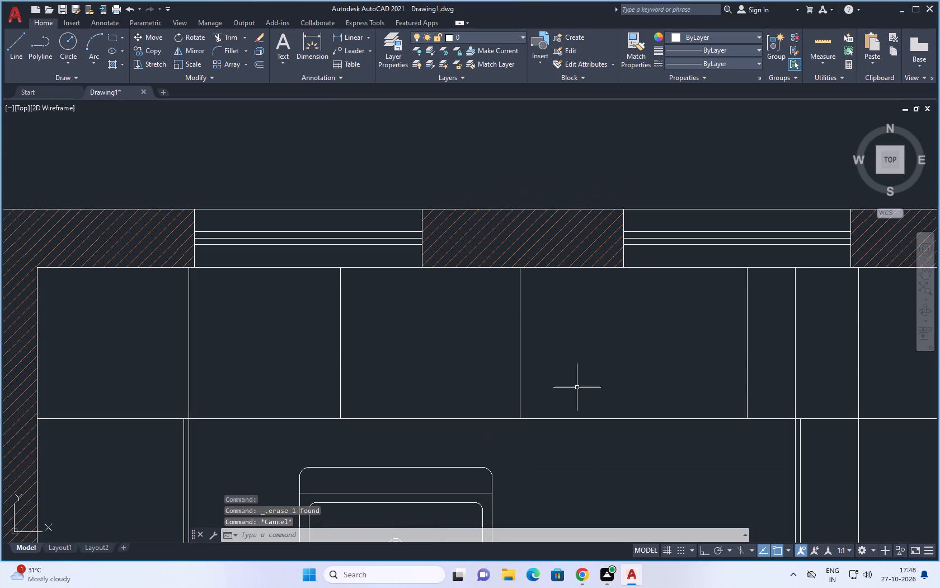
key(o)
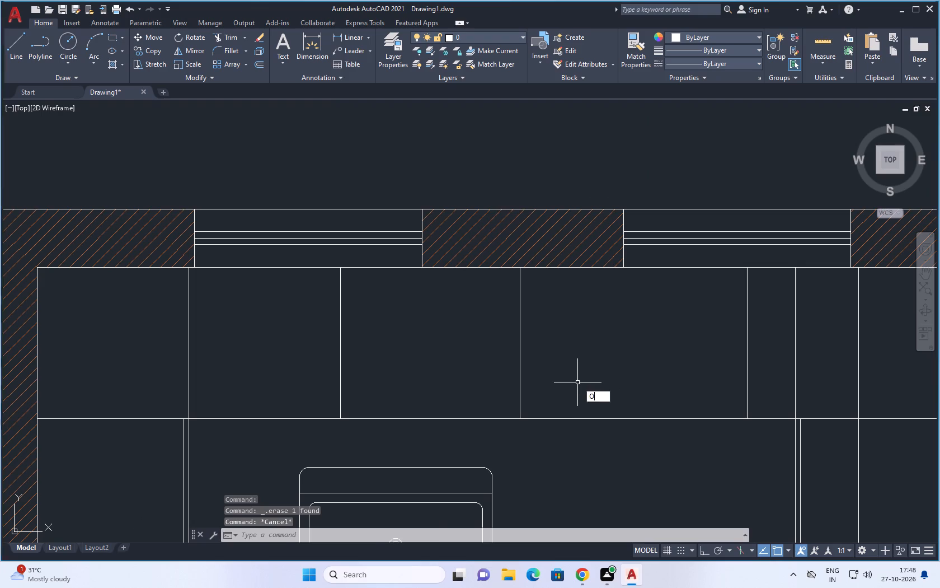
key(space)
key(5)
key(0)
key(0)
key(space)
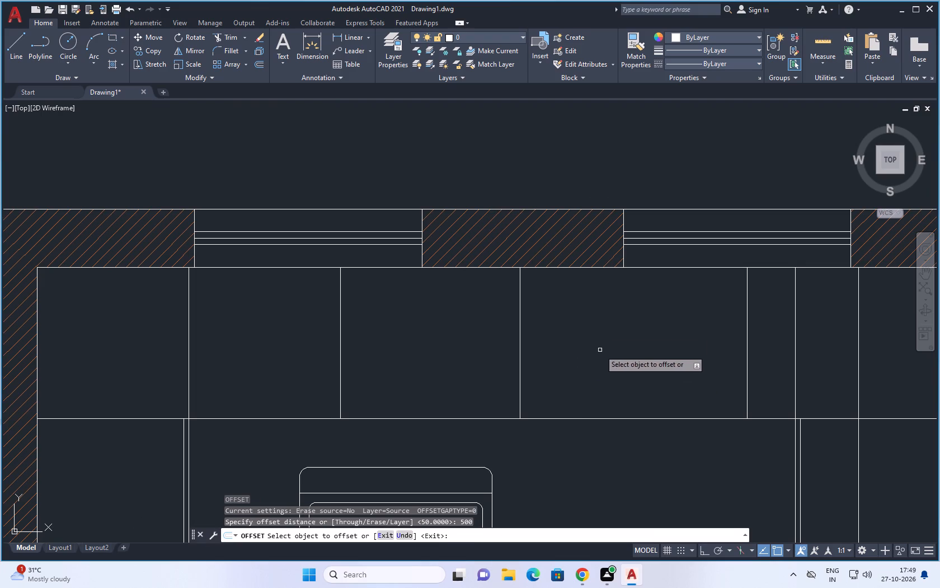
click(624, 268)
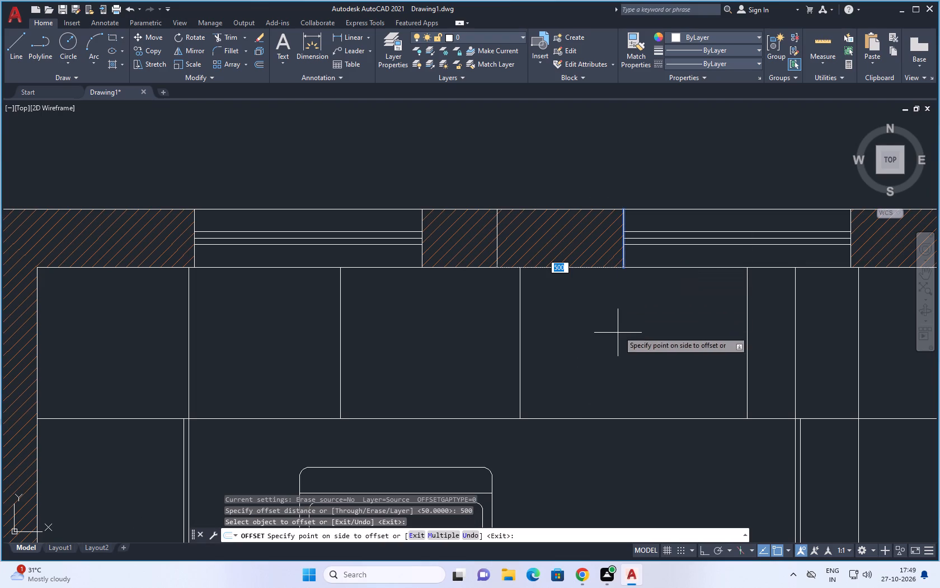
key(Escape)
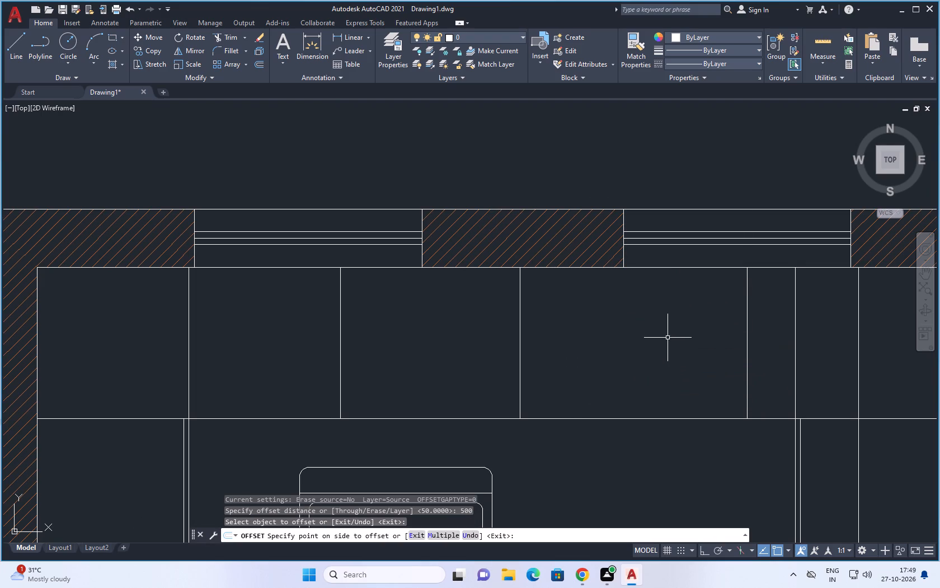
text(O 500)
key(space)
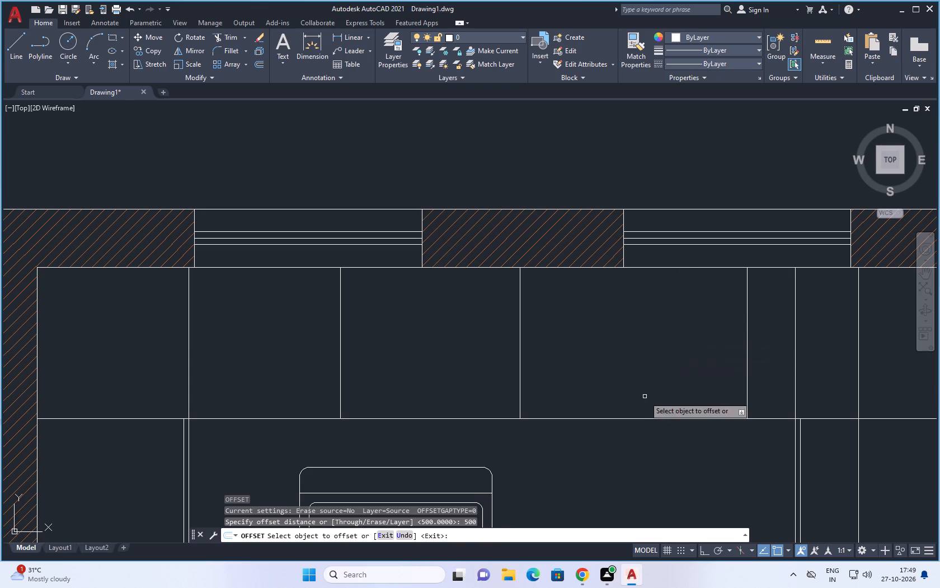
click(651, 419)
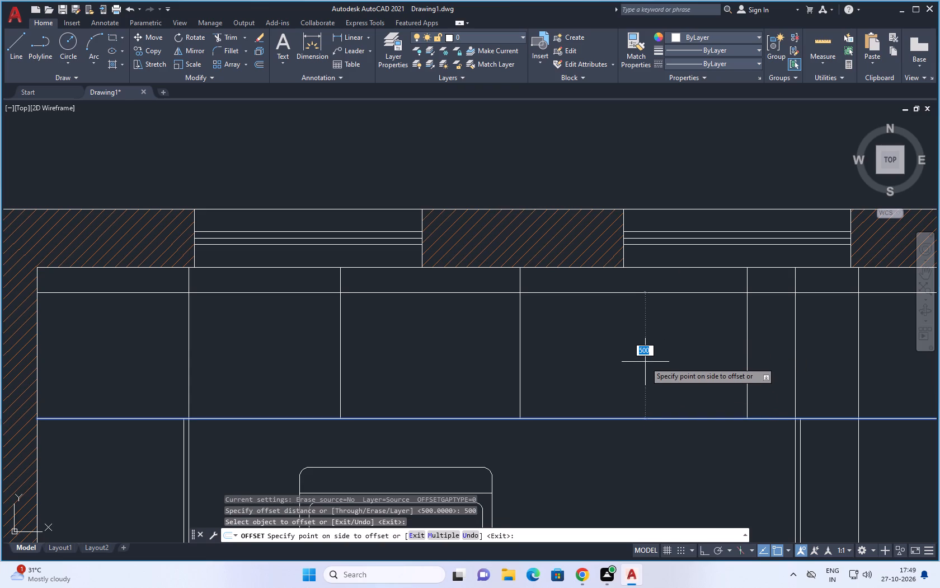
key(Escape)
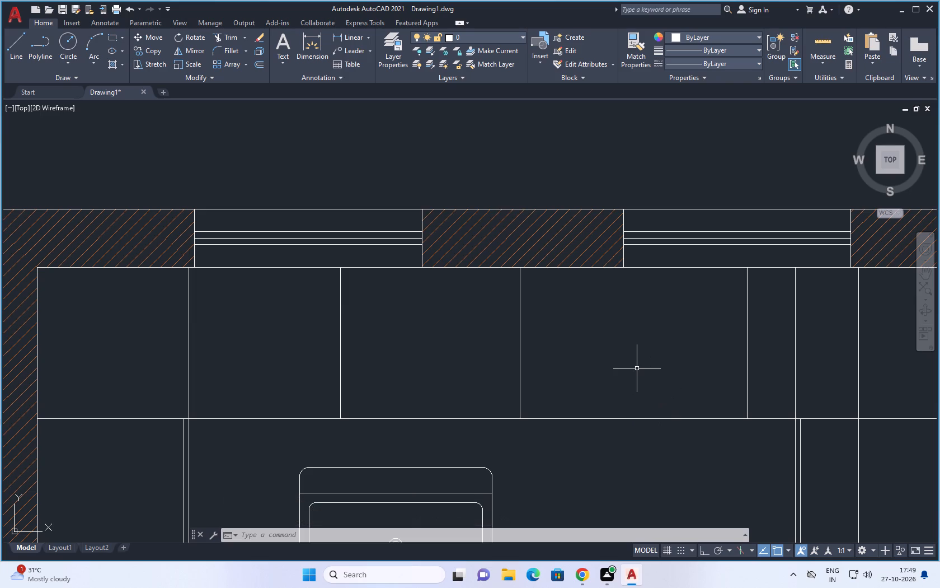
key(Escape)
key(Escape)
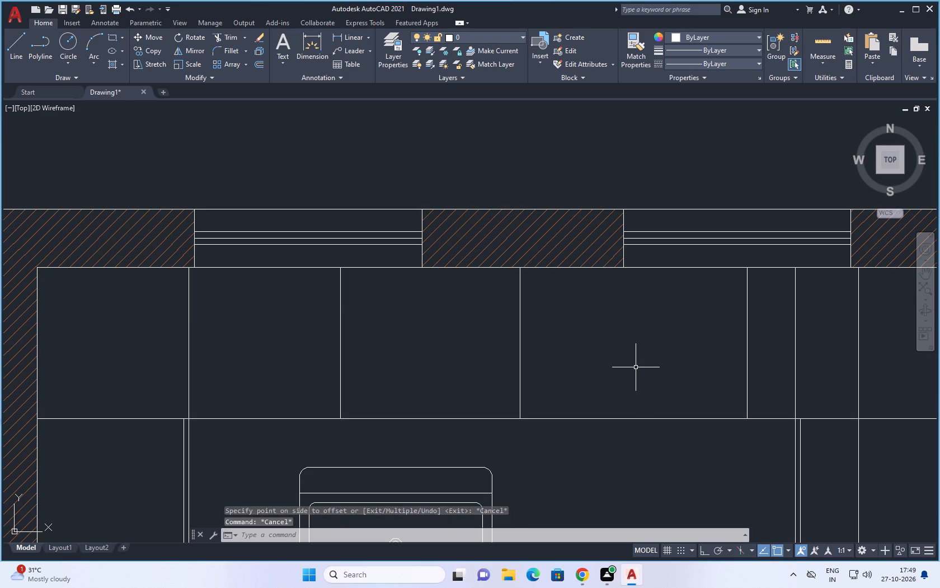
Offset the upper wall's inner face line 500 into the room, across the upper counter.
text(O)
key(space)
key(5)
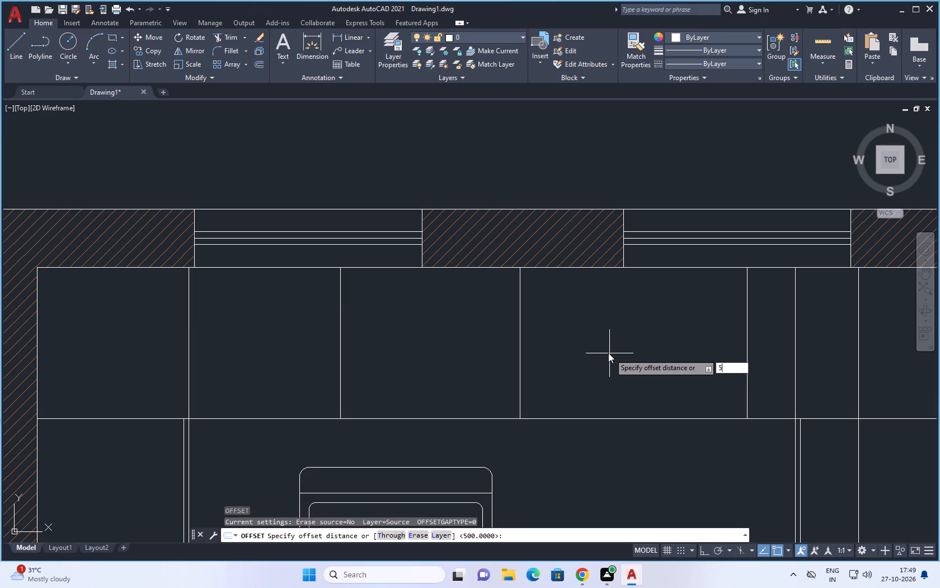
text(00)
key(space)
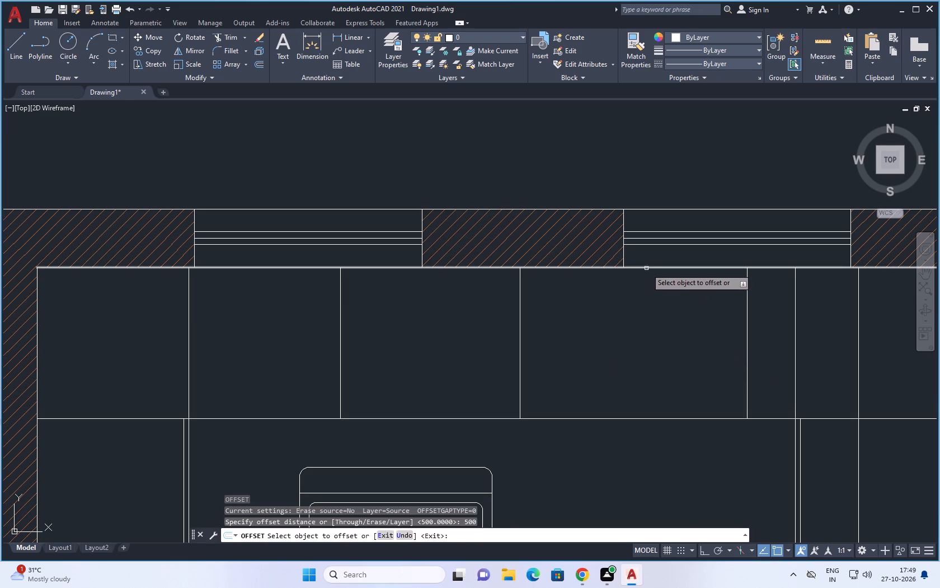
drag(650, 268, 650, 274)
click(646, 328)
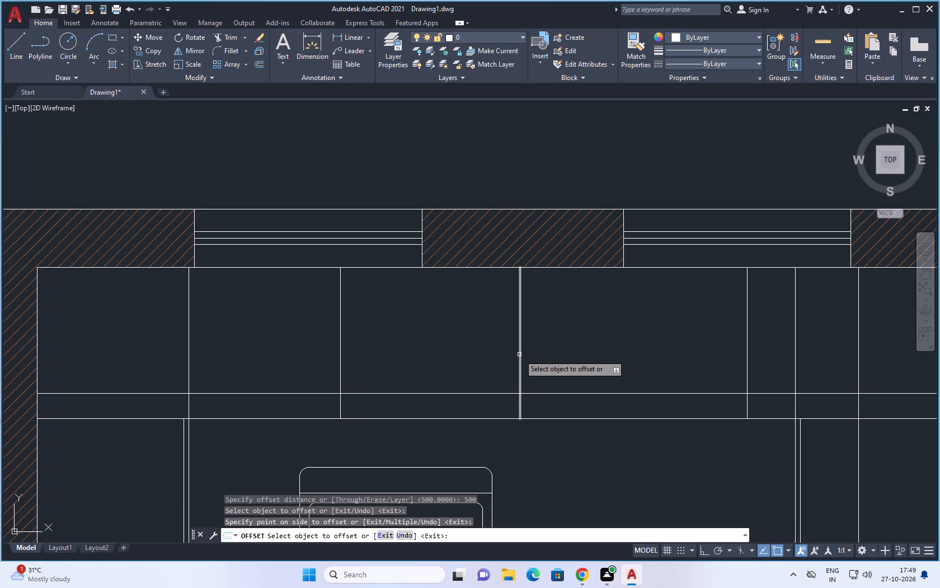
scroll(546, 348, down, 2)
key(Escape)
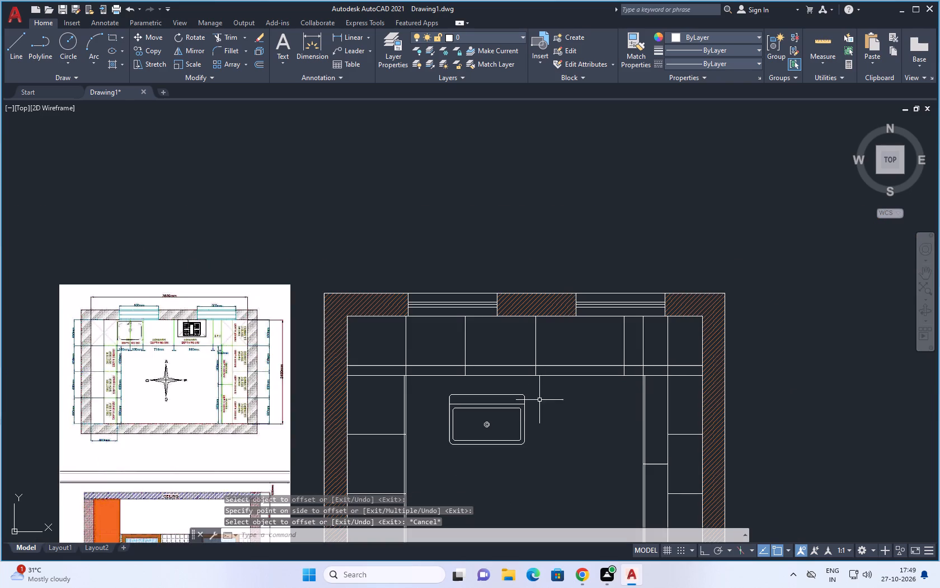
Move the sink block from the floor area onto the upper counter below the first window, its front edge near the 500 offset line.
click(515, 404)
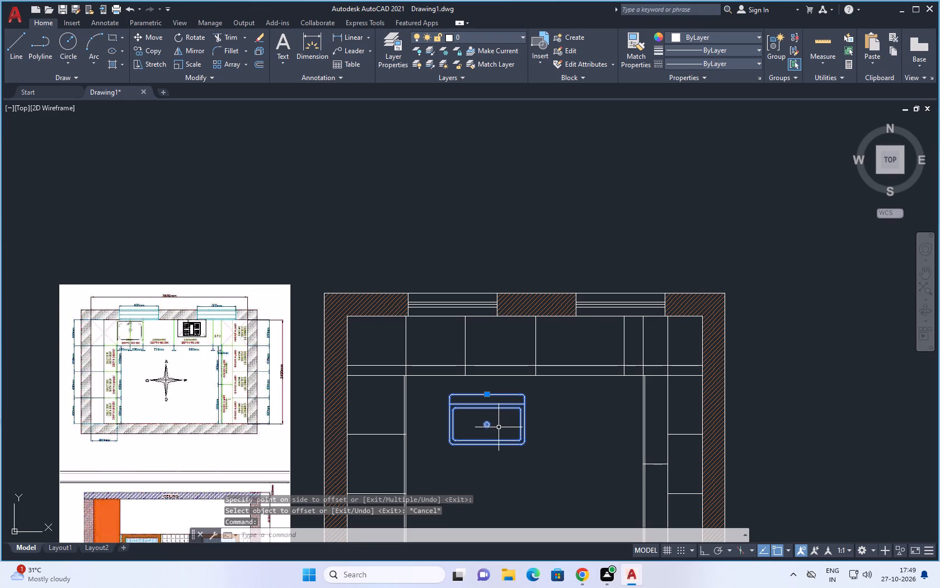
text(M)
key(space)
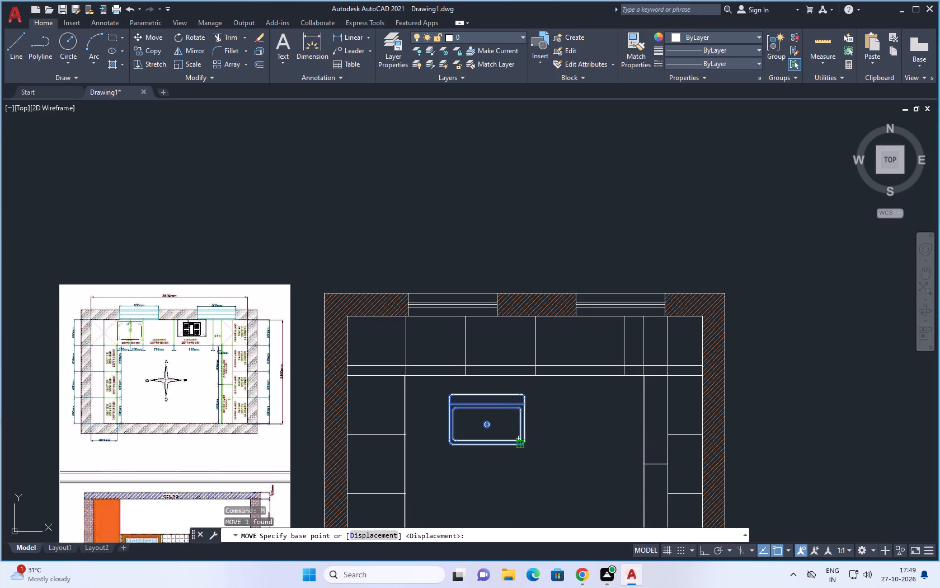
click(524, 446)
click(462, 368)
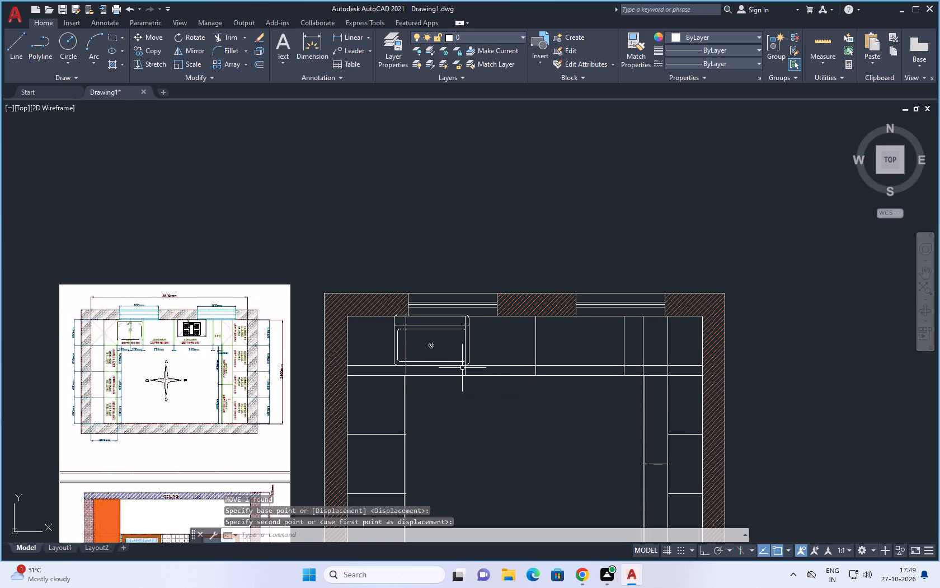
Shift the sink along the counter so its right edge lies on the cabinet division line below the first window.
click(427, 328)
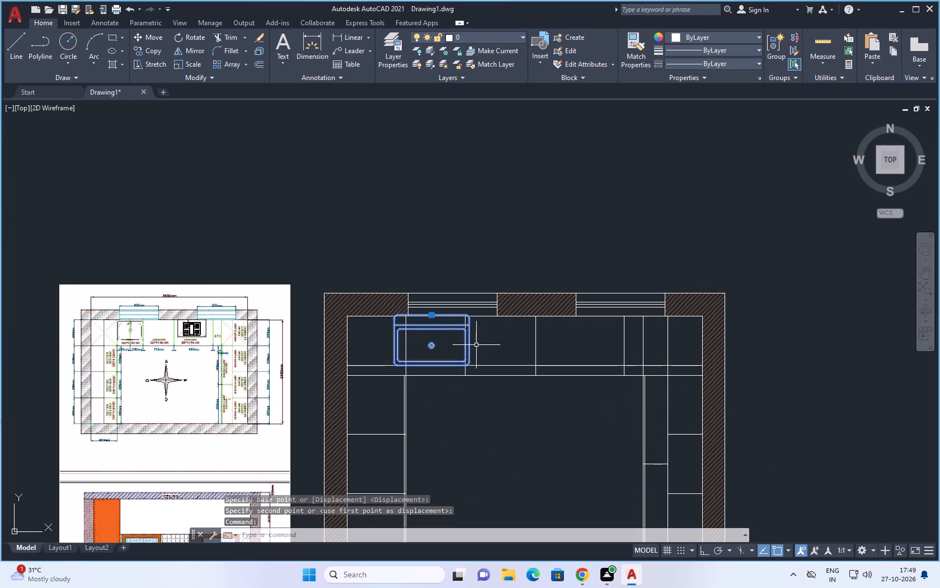
scroll(471, 345, up, 2)
text(M)
key(space)
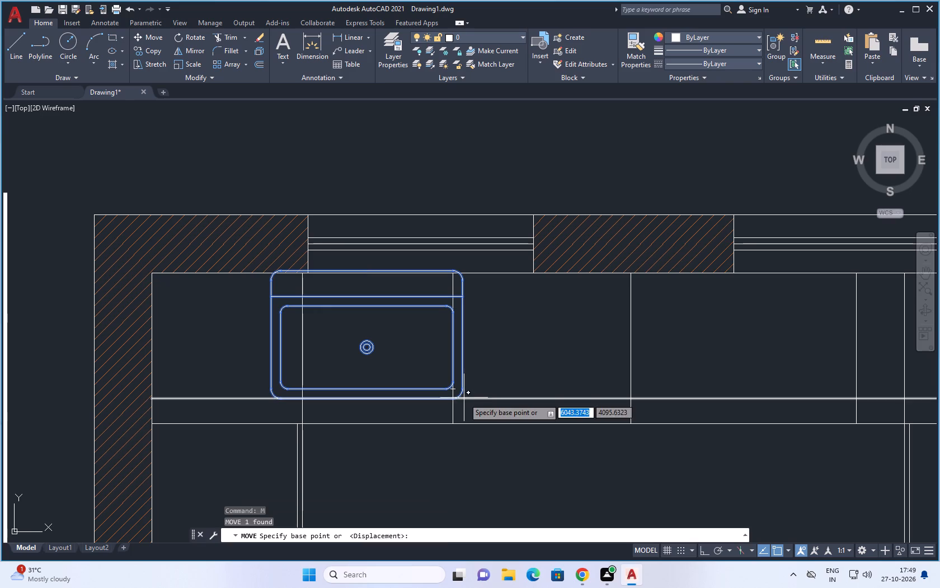
click(463, 395)
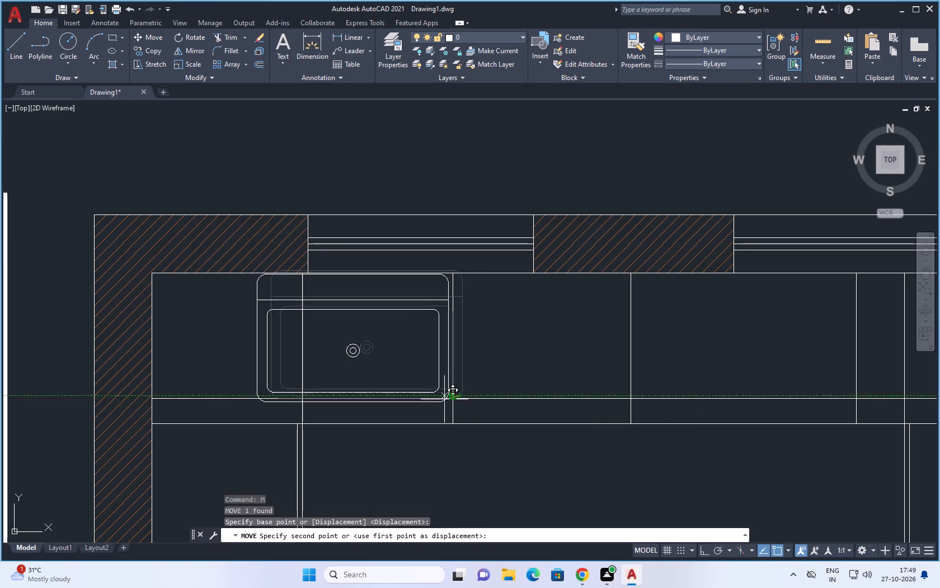
click(449, 397)
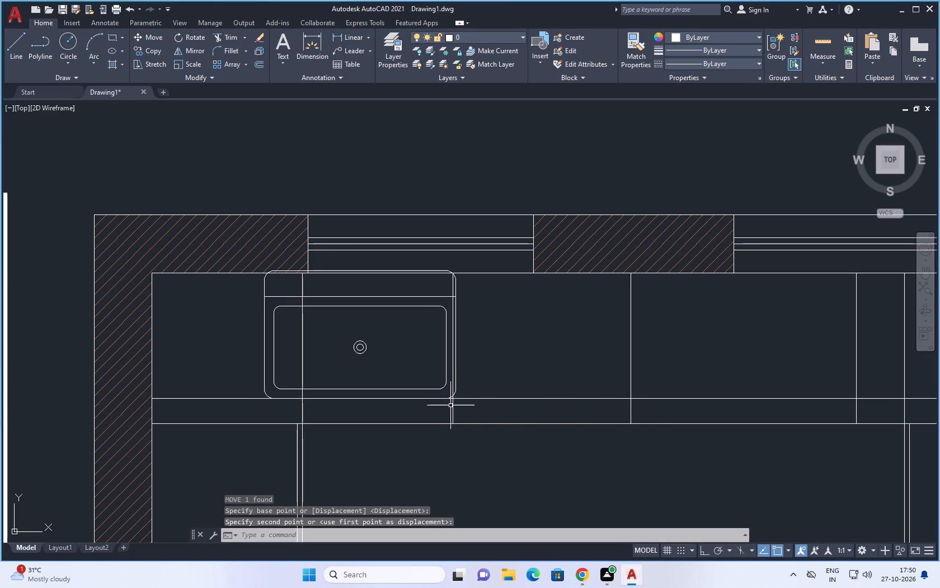
scroll(454, 389, up, 2)
click(453, 395)
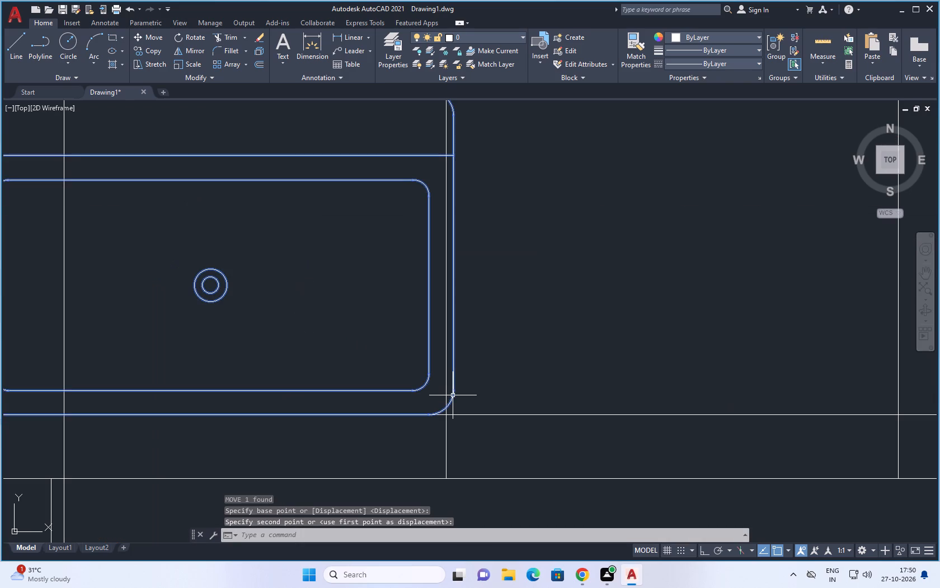
text(M)
key(space)
click(456, 391)
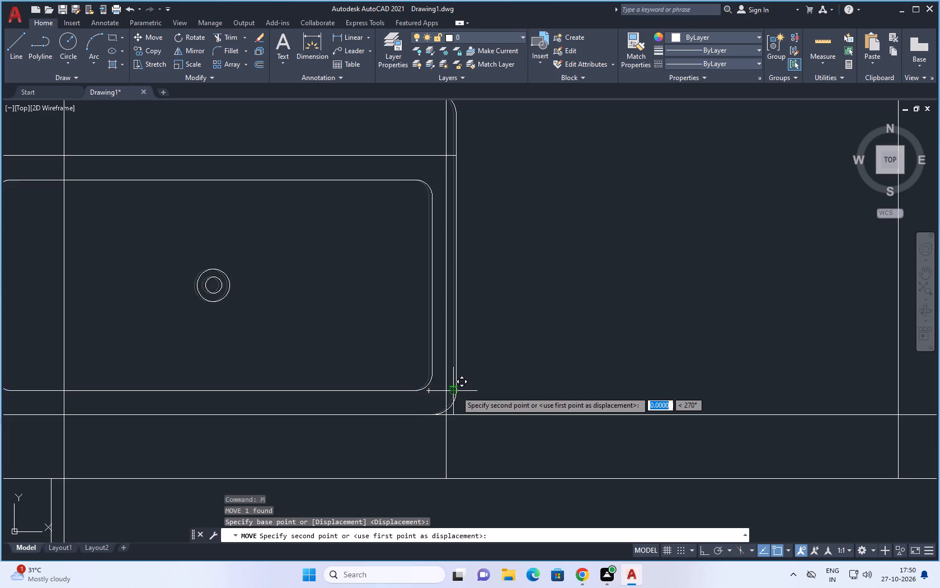
click(446, 390)
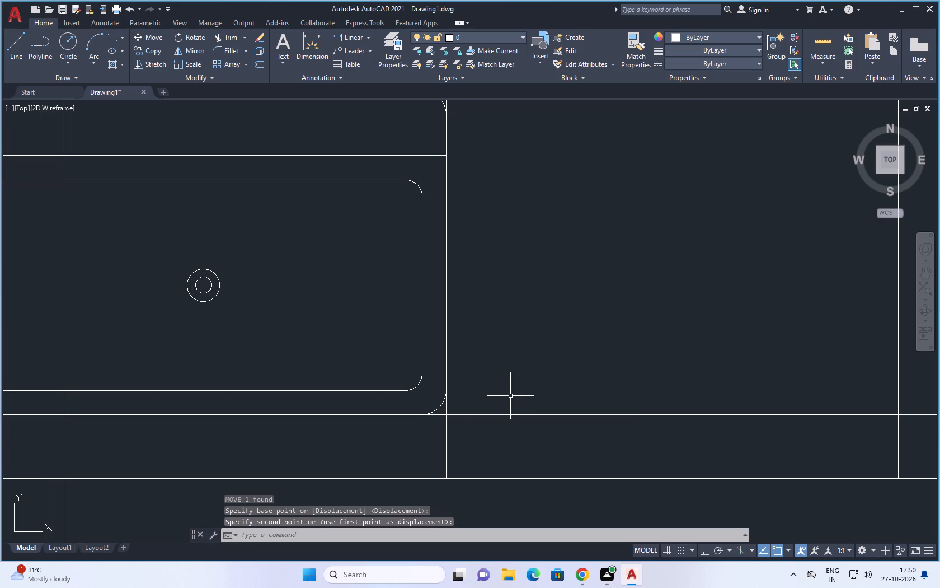
Scale the sink about its back right corner by about 0.79 to fit between the two cabinet division lines.
scroll(510, 396, down, 3)
click(434, 368)
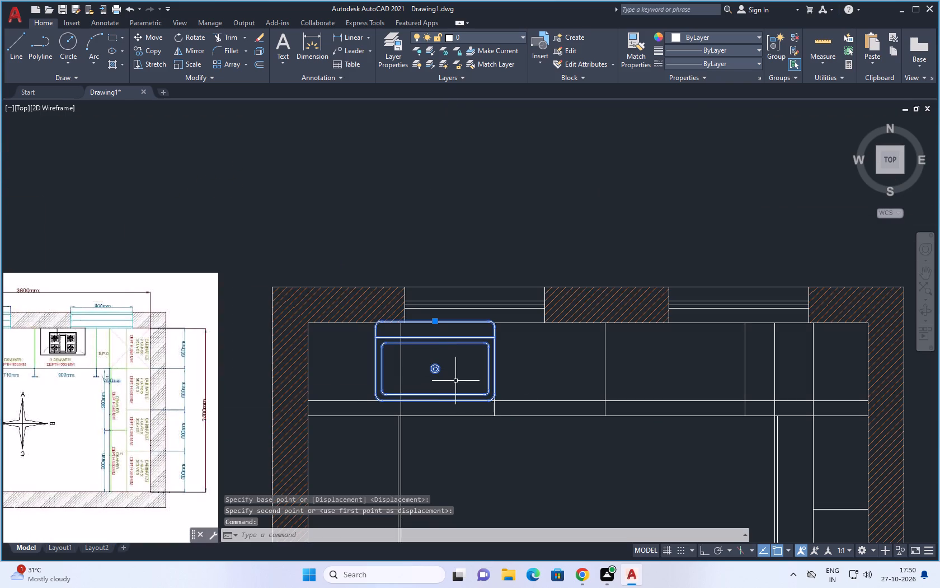
text(SC)
key(space)
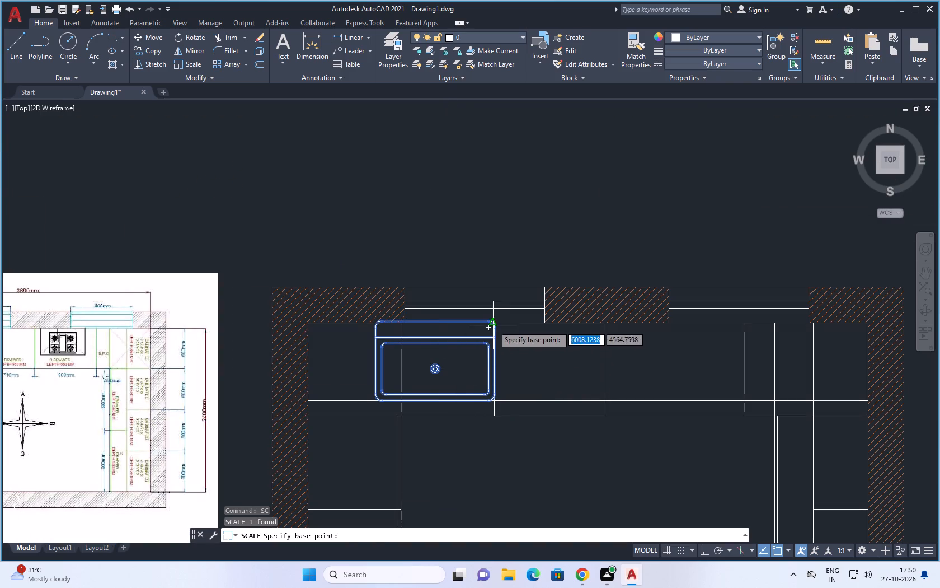
click(493, 325)
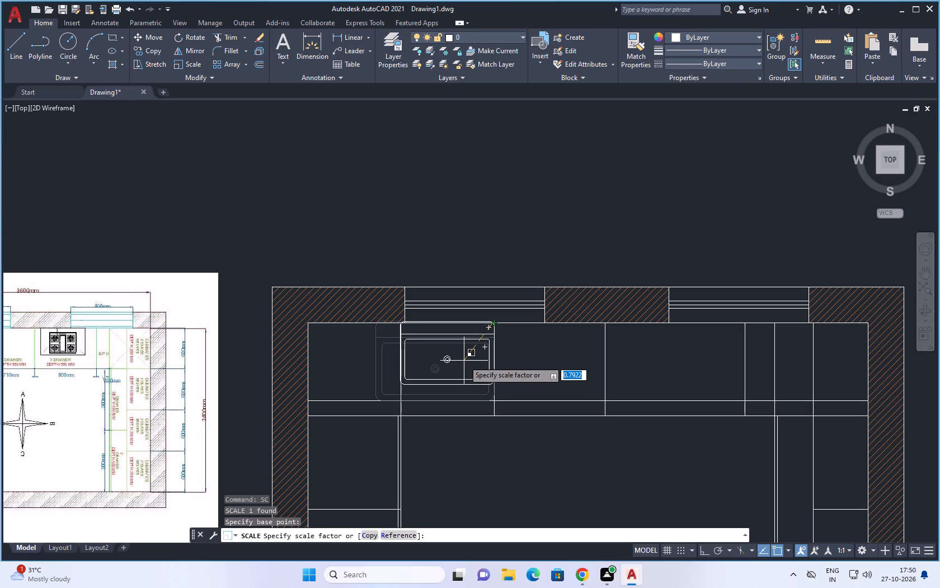
scroll(464, 361, up, 2)
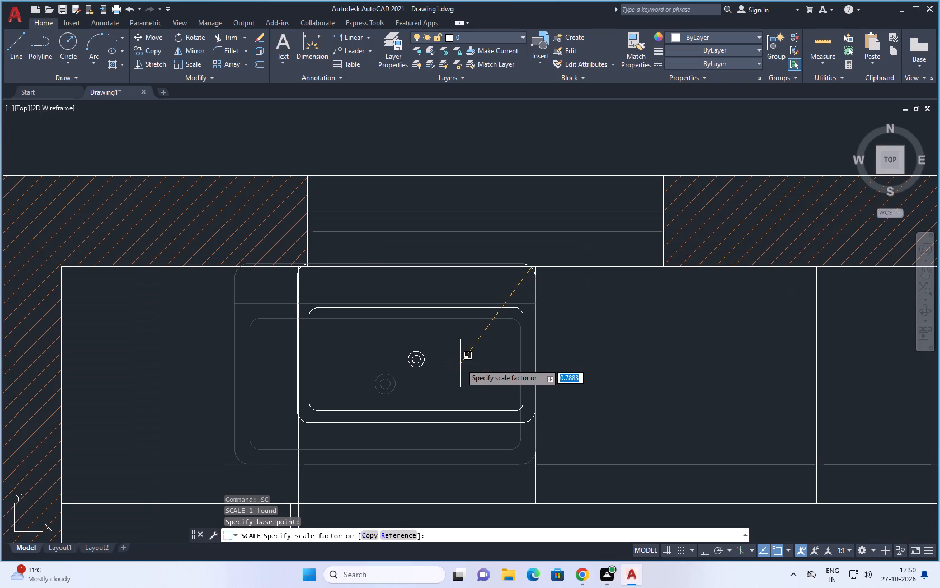
click(461, 363)
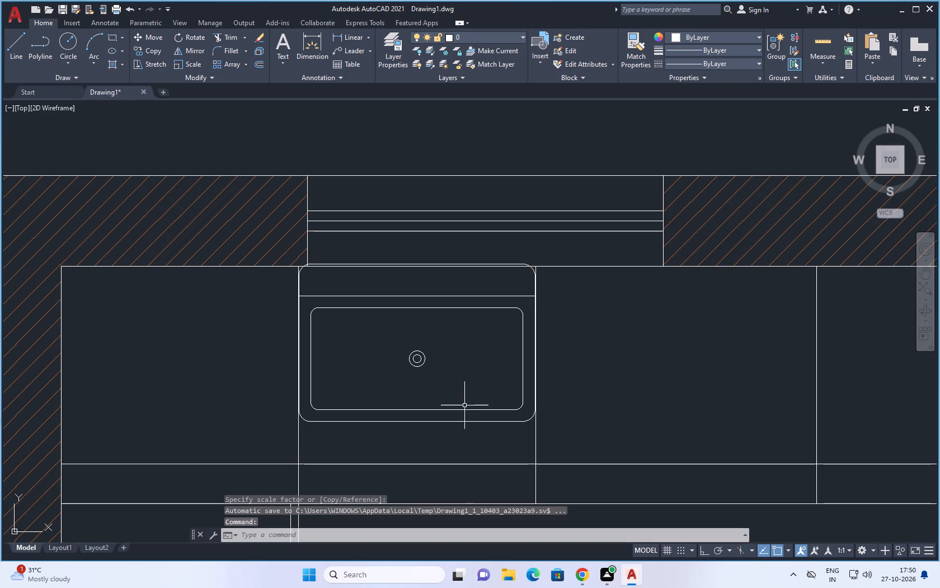
Move the sink by its back edge's midpoint straight down onto the upper wall's inner face line.
click(462, 412)
text(M)
key(space)
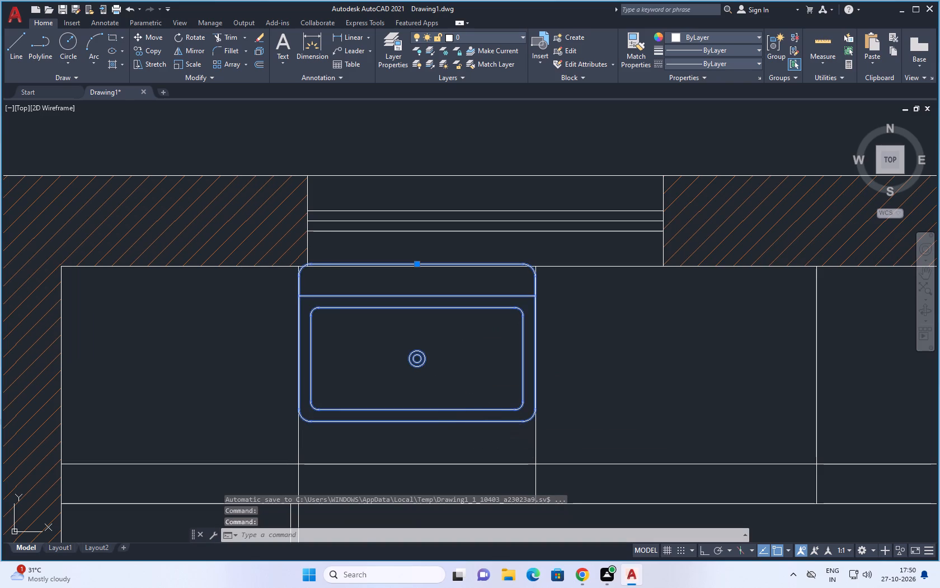
scroll(412, 265, up, 3)
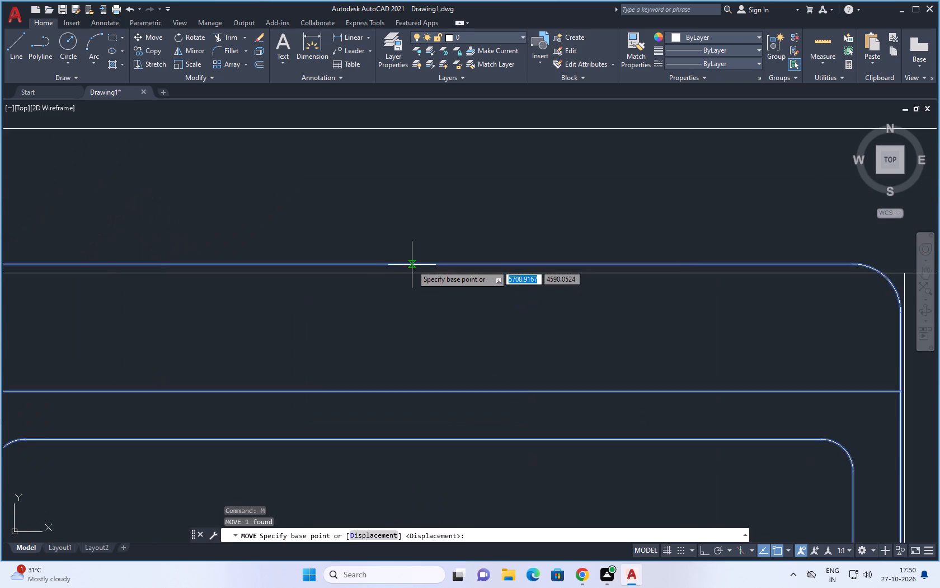
scroll(412, 265, up, 1)
click(427, 263)
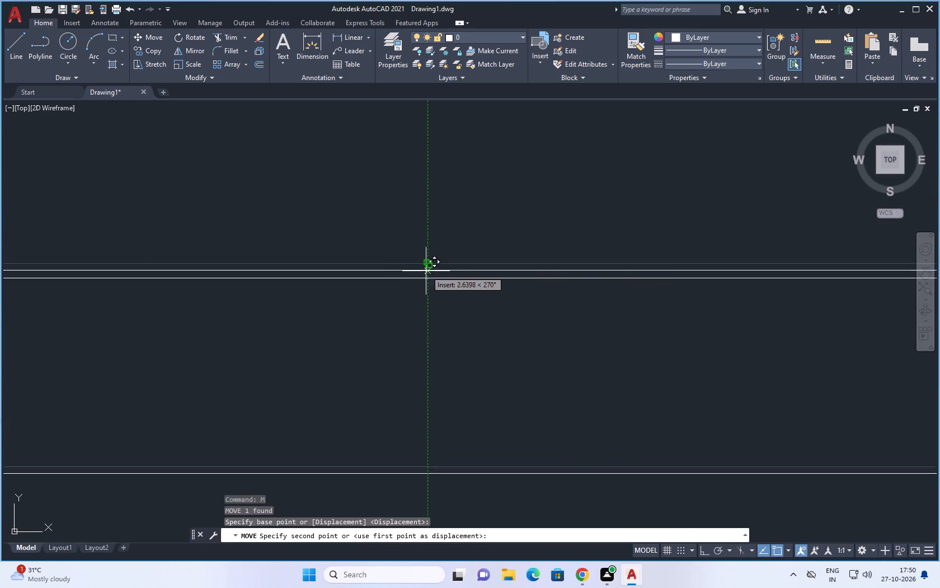
click(426, 277)
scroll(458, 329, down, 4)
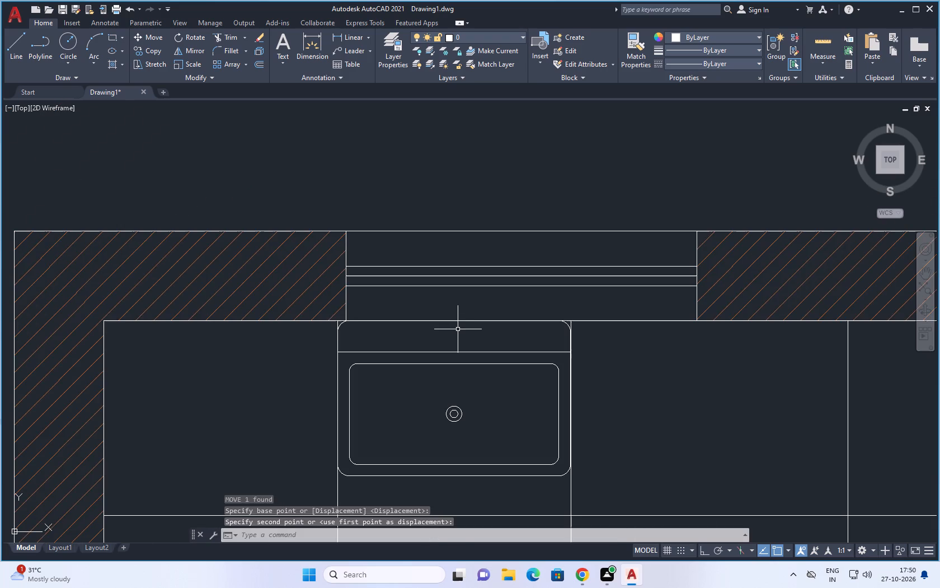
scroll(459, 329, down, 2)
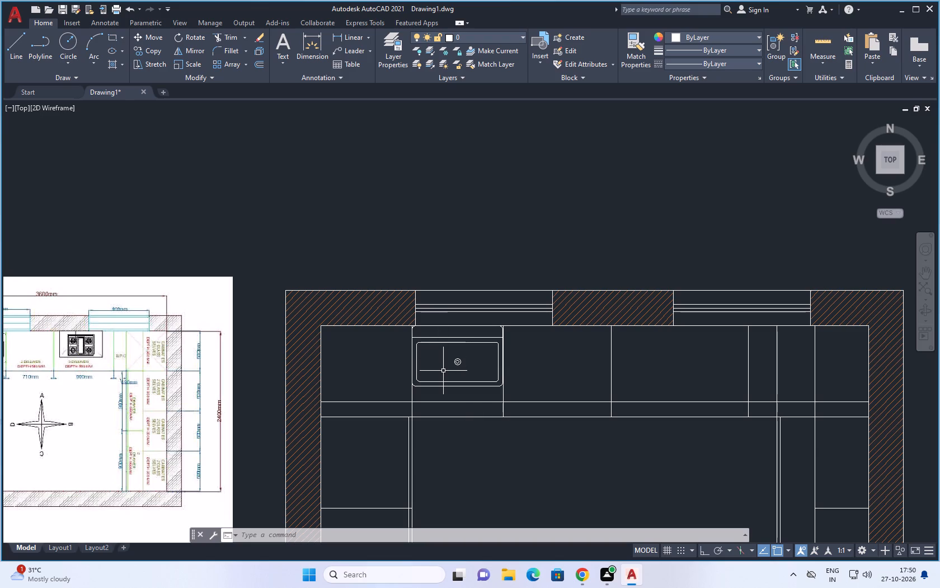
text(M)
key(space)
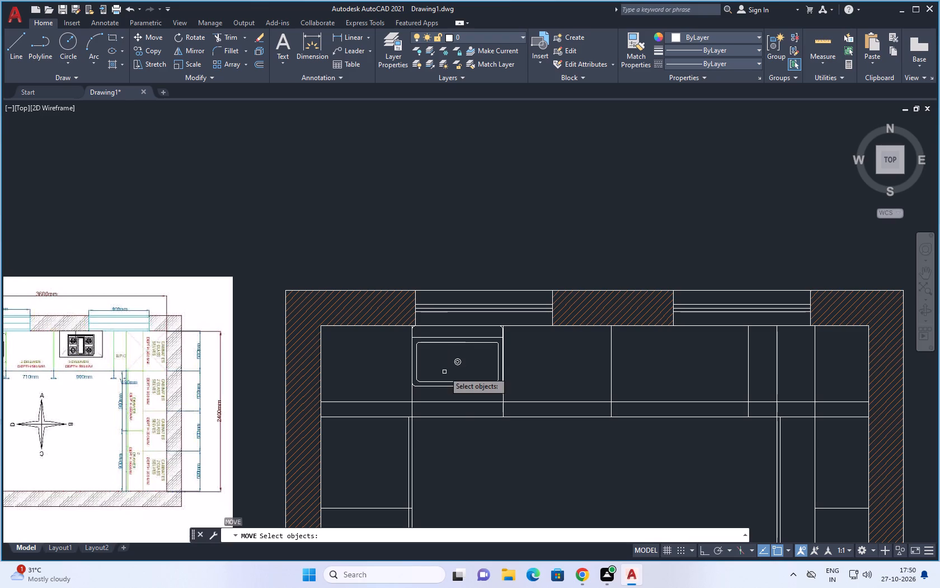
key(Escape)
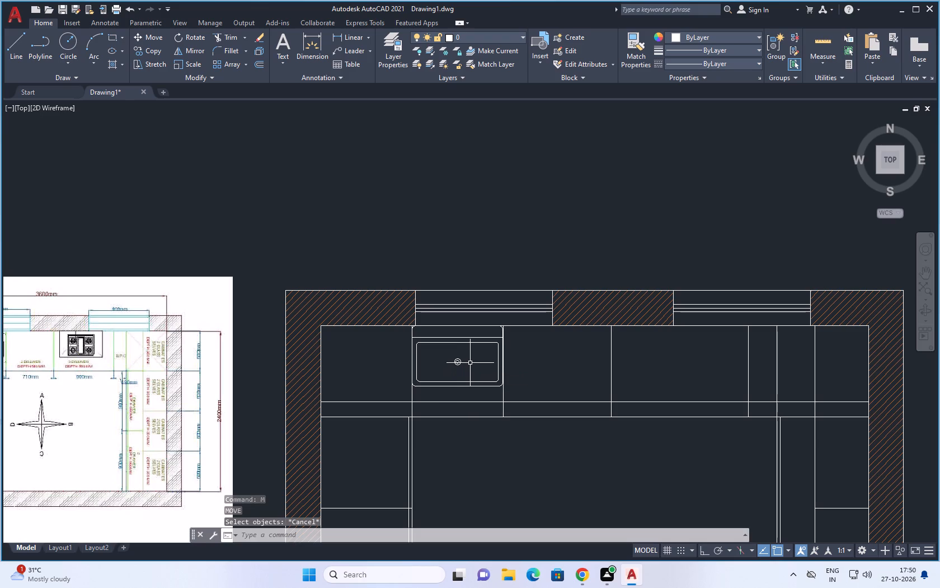
Move the sink block by its back edge's midpoint straight down about 80 mm, away from the upper wall's inner face.
click(459, 381)
text(M)
key(space)
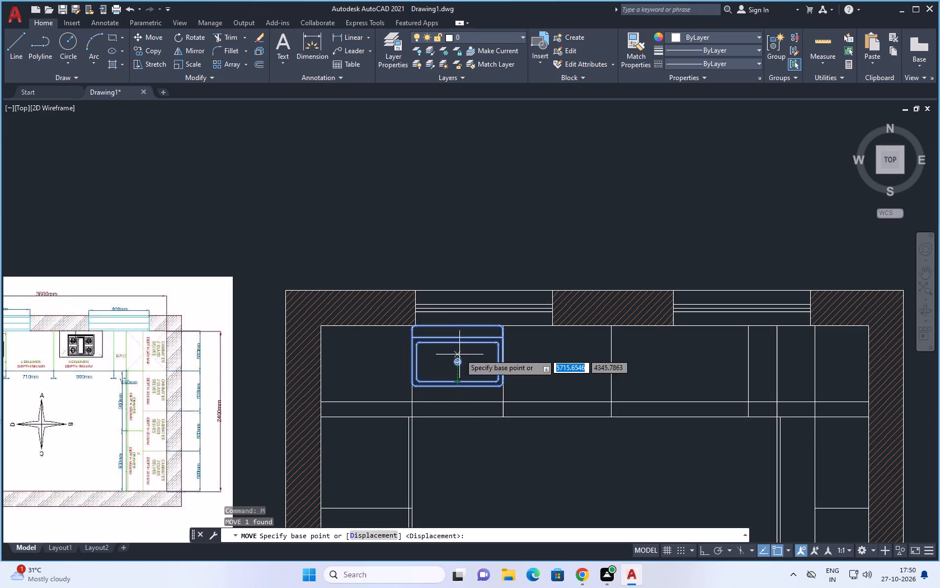
click(457, 325)
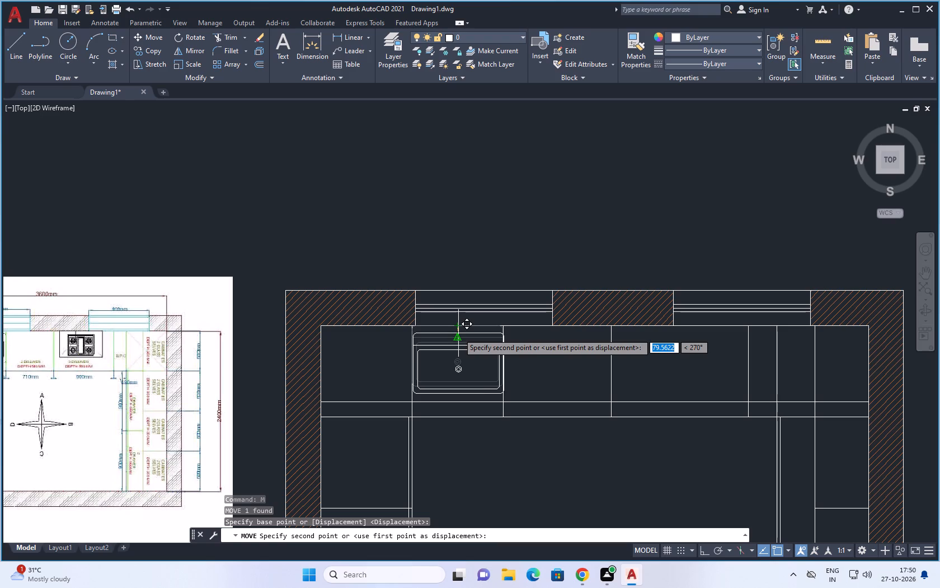
click(458, 335)
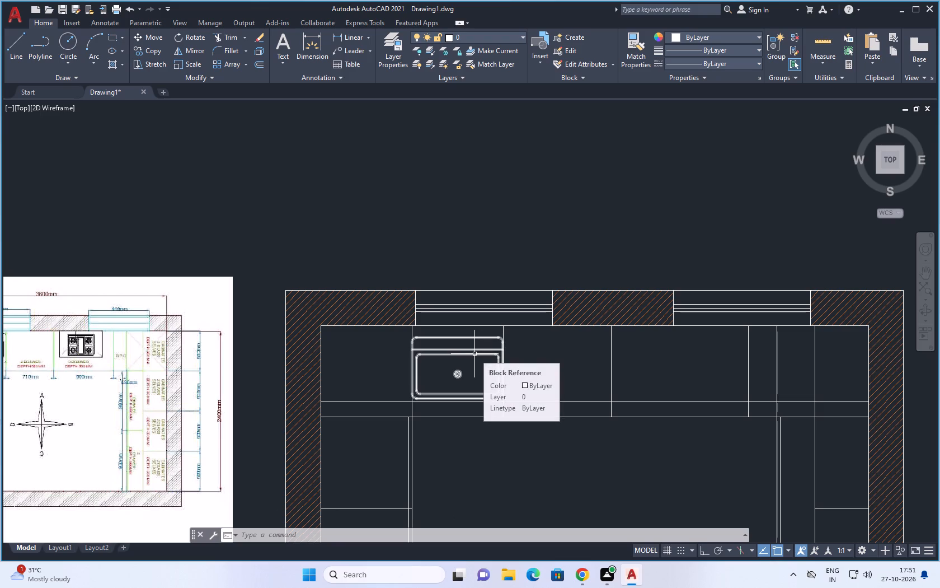
key(Escape)
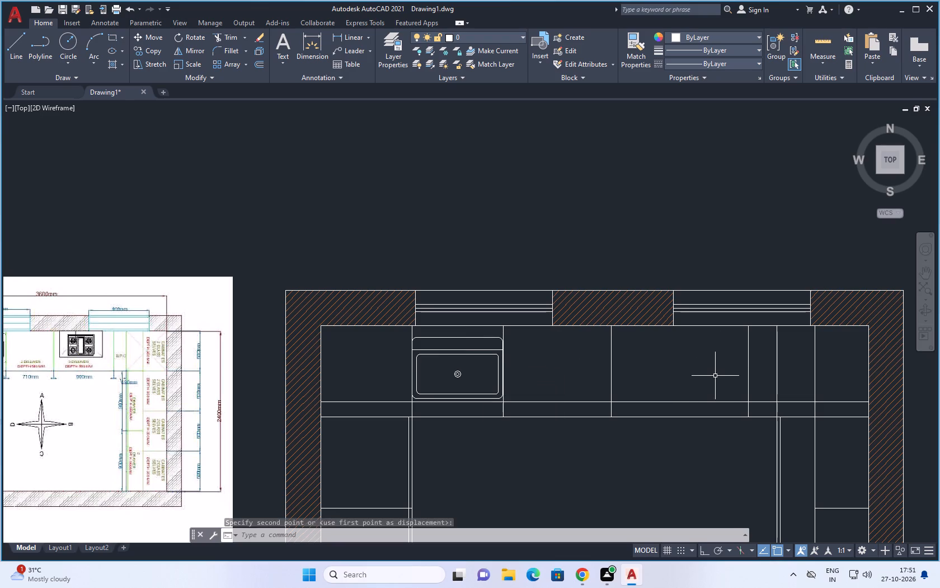
Draw a cooktop outline rectangle about 750 by 430 mm against the upper wall, inside the cabinet bay below the second window.
key(r)
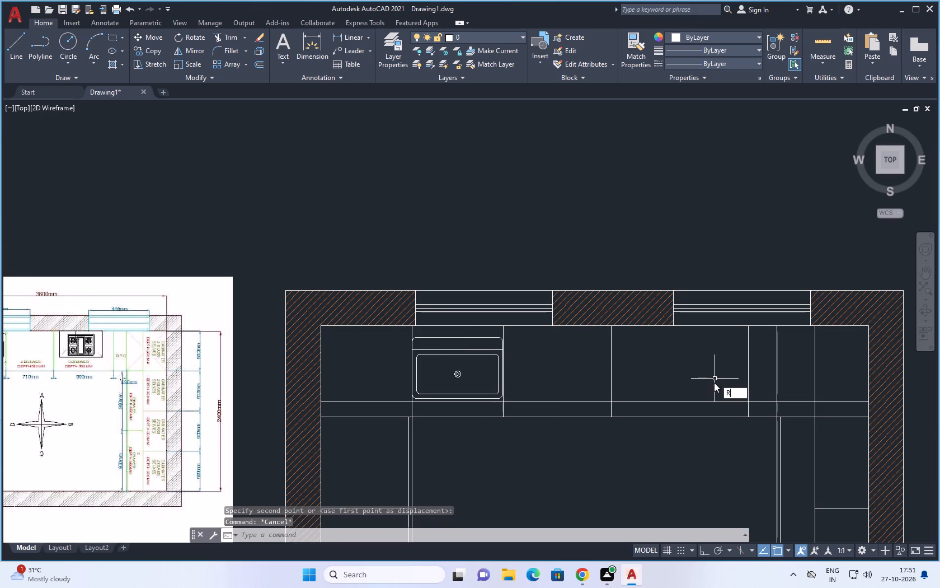
text(EC)
key(space)
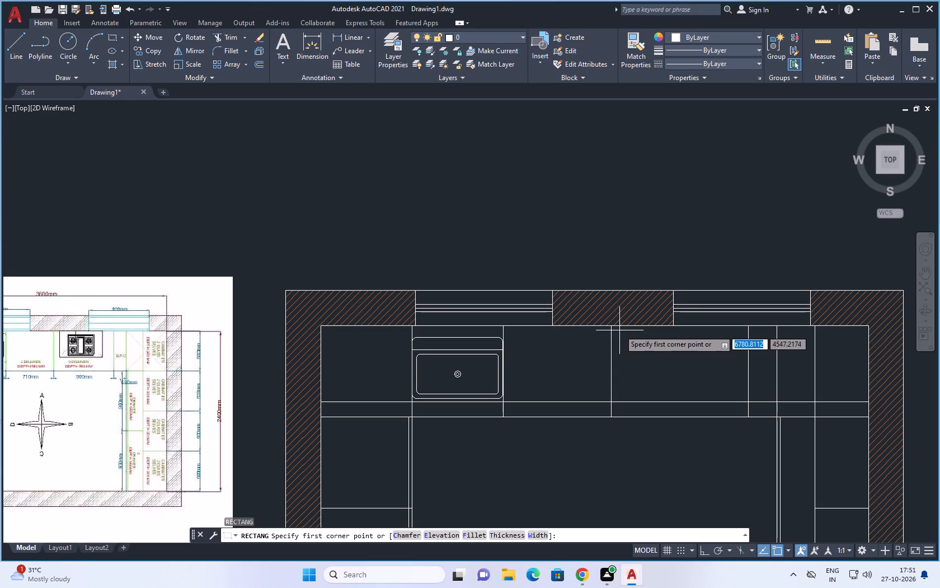
click(622, 326)
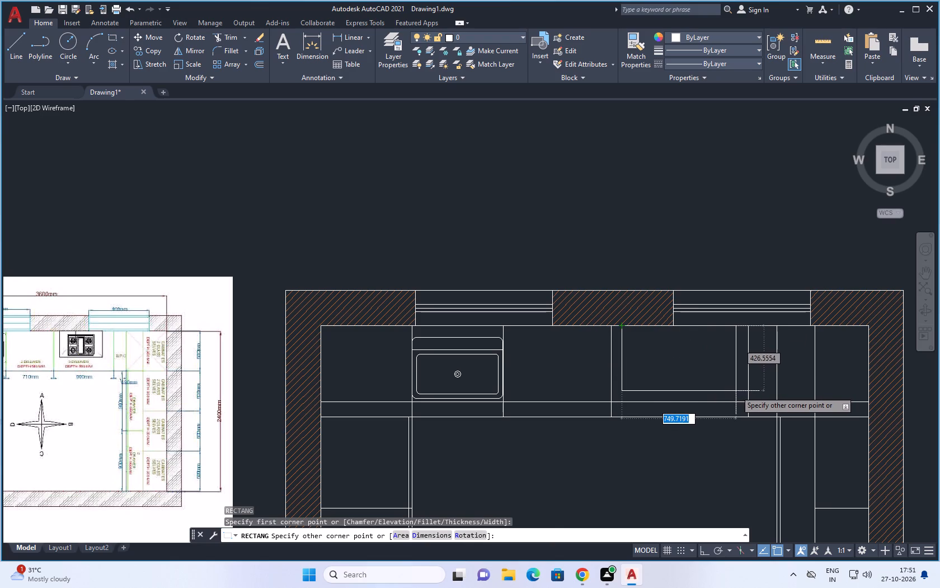
click(737, 392)
key(Escape)
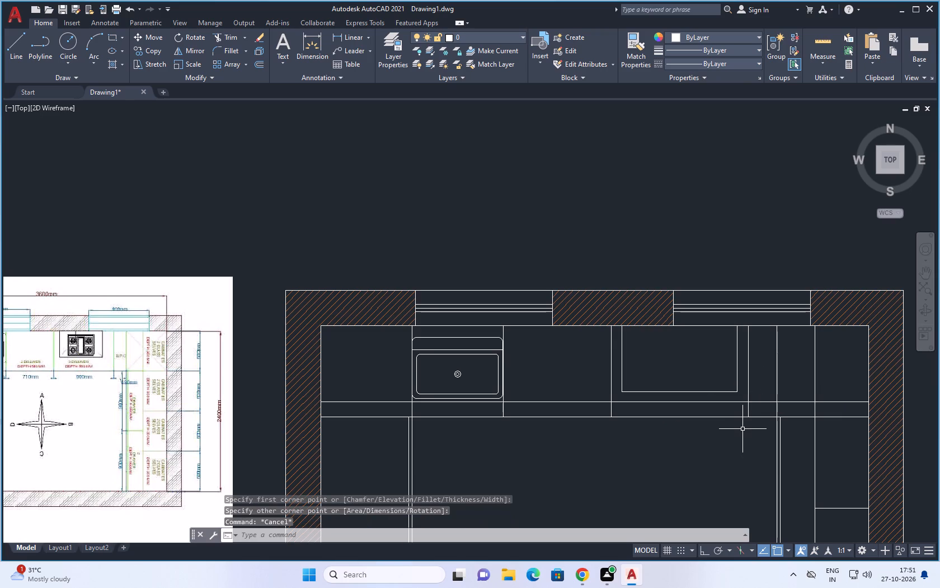
Offset the cooktop outline rectangle inward by 20.
key(o)
key(space)
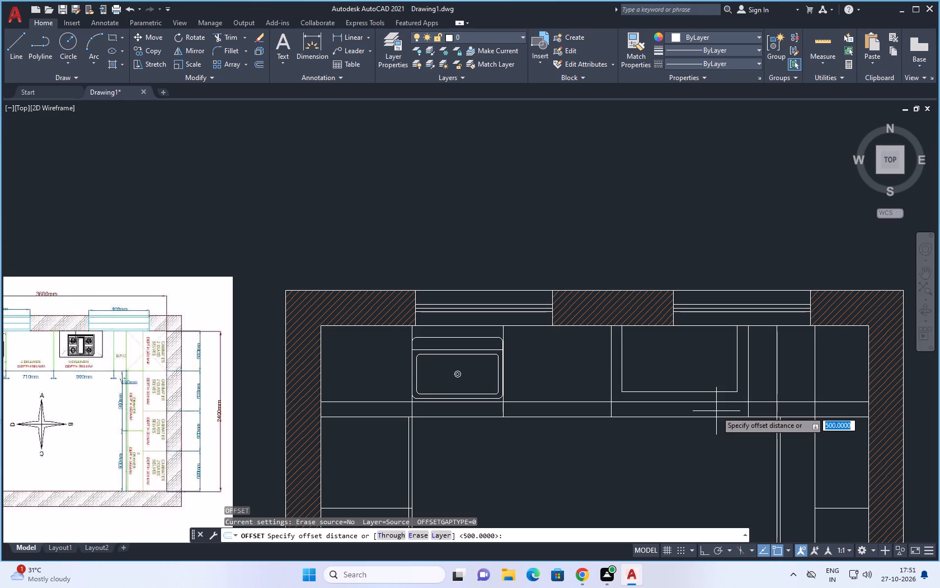
key(2)
key(0)
key(space)
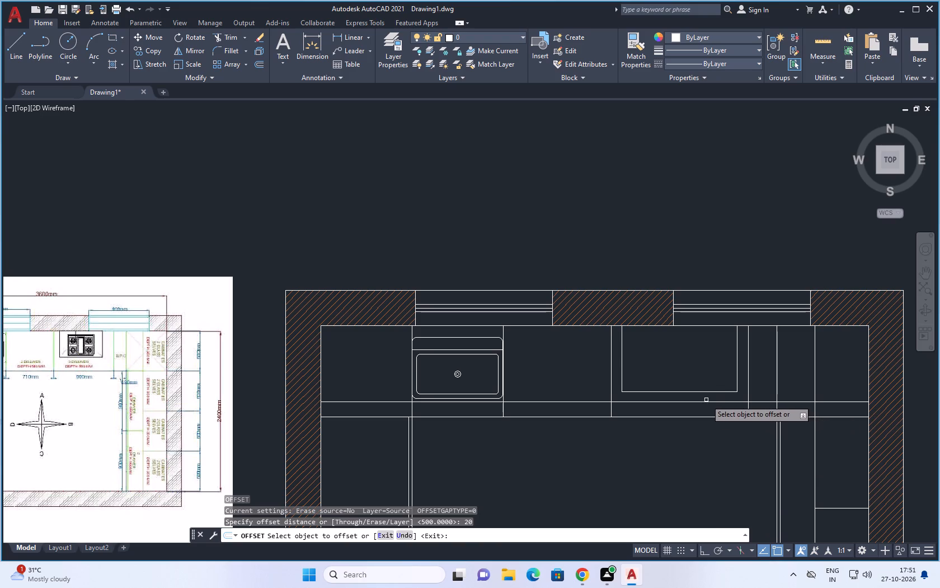
click(704, 391)
click(696, 370)
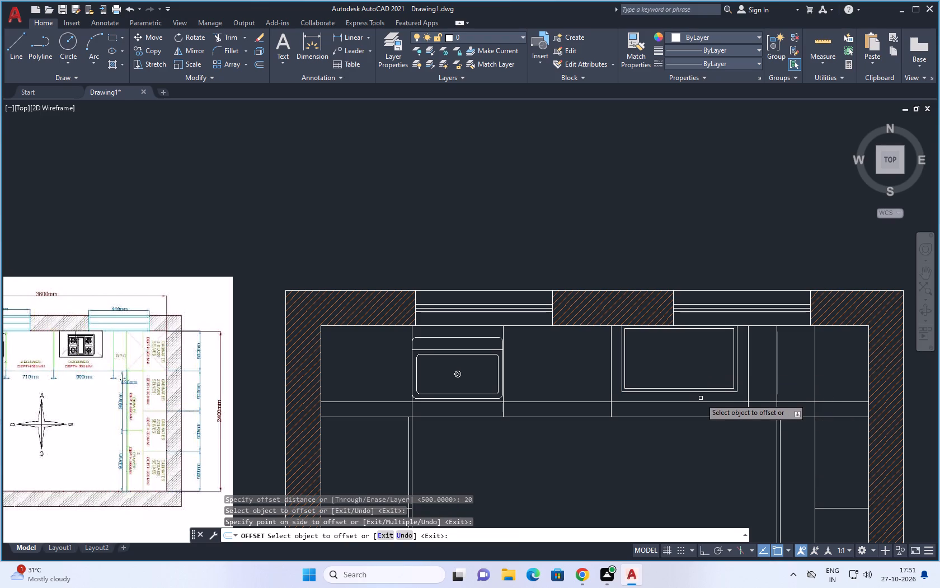
key(Escape)
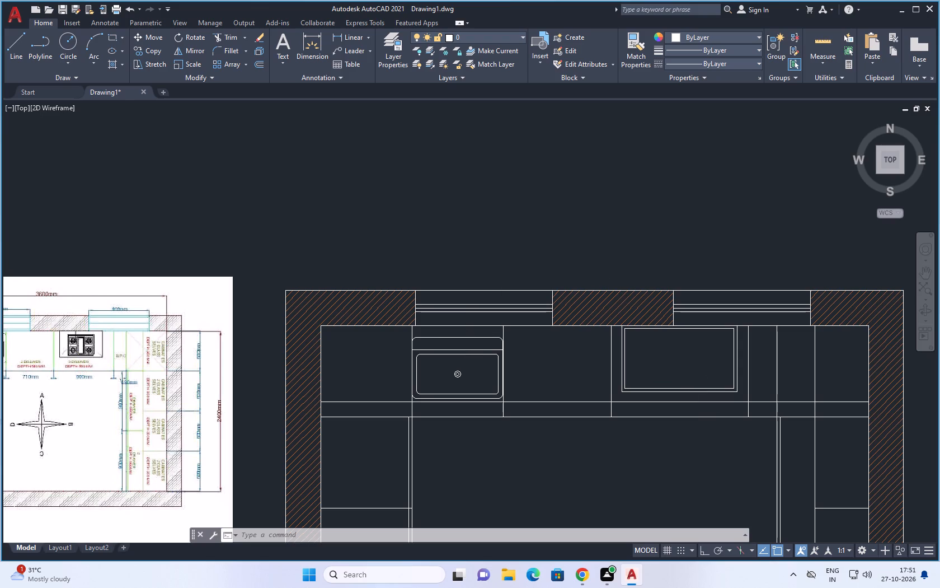
key(Escape)
Draw a vertical centre line across the inner cooktop rectangle, from its top edge's midpoint to its bottom edge's midpoint.
text(L)
key(space)
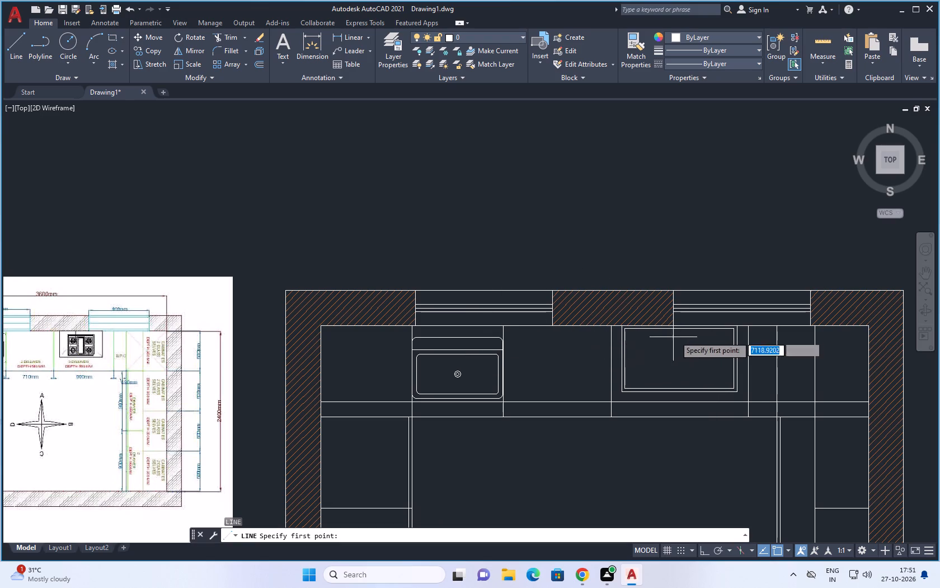
click(679, 329)
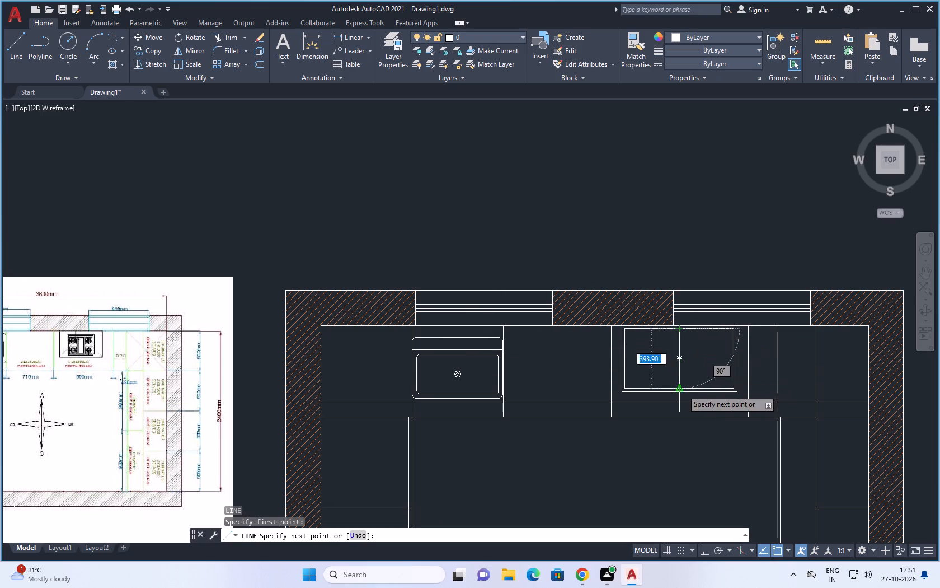
click(682, 390)
key(Escape)
Offset the cooktop's vertical centre line by 100 to both sides.
key(o)
key(space)
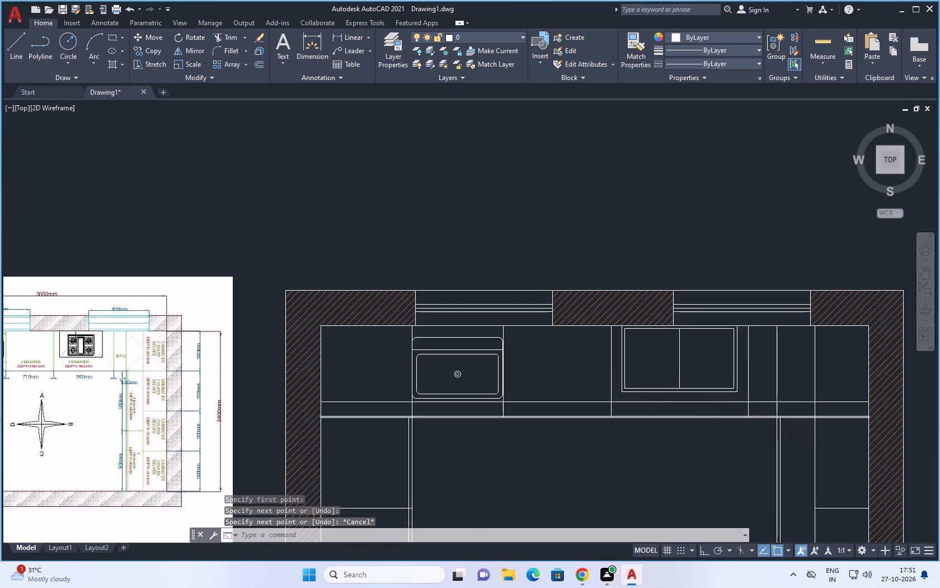
key(1)
key(0)
key(0)
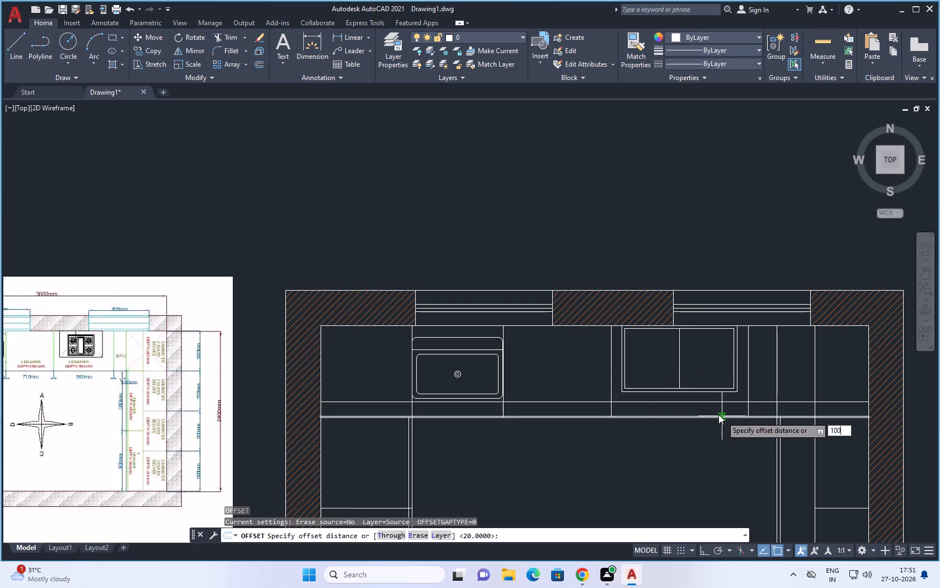
key(space)
click(678, 358)
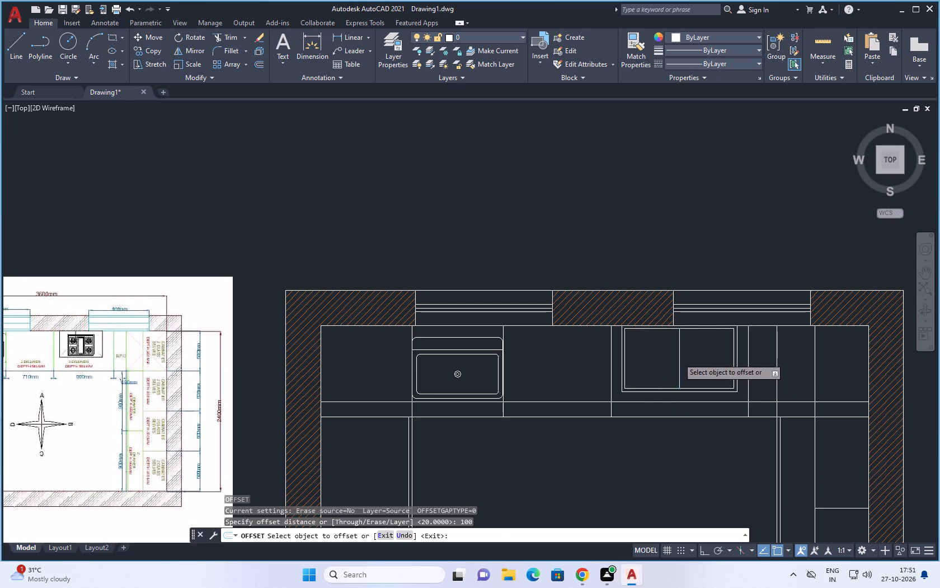
click(603, 372)
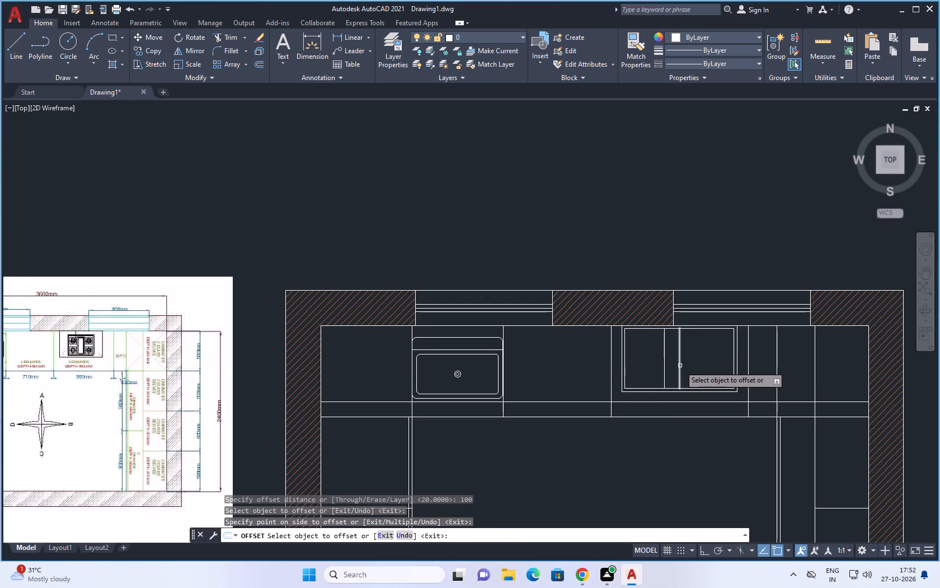
click(680, 366)
click(709, 365)
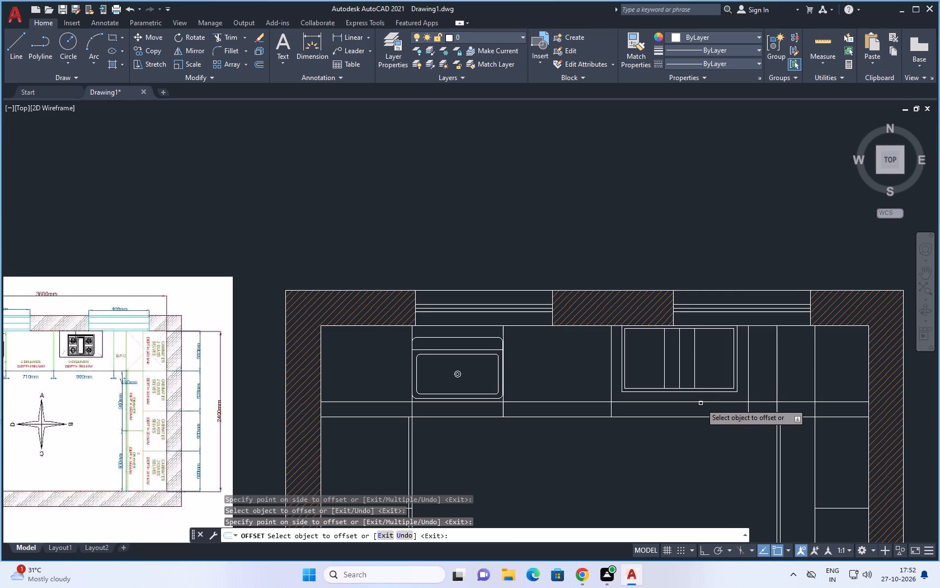
key(Escape)
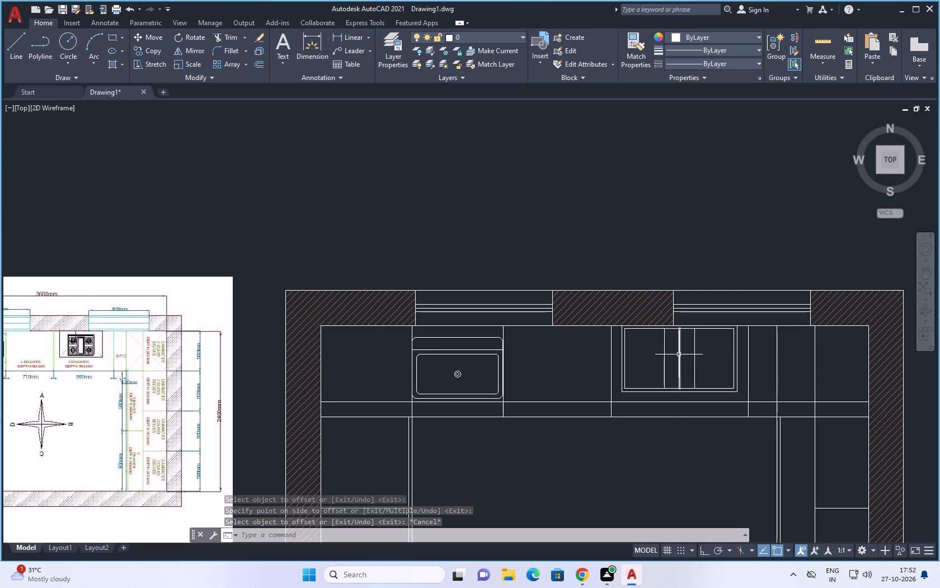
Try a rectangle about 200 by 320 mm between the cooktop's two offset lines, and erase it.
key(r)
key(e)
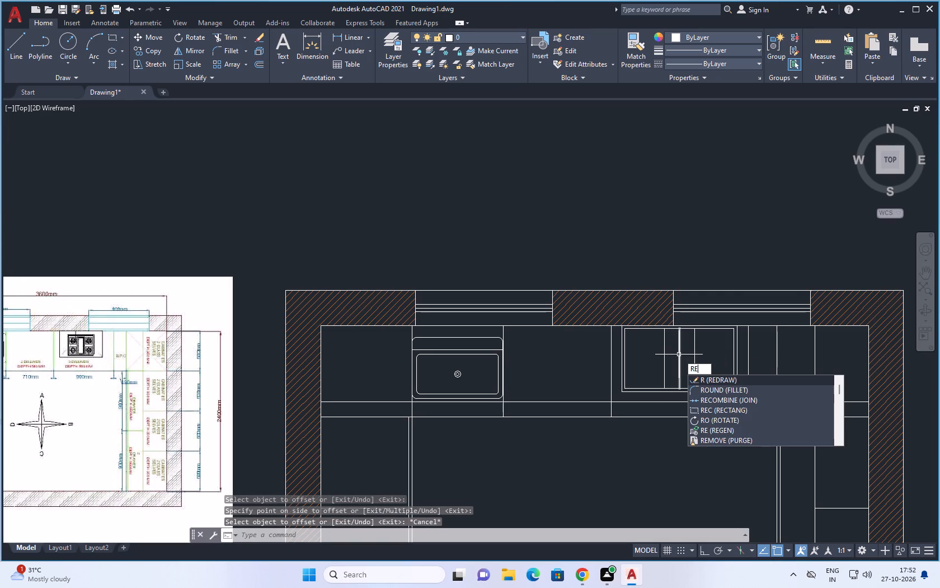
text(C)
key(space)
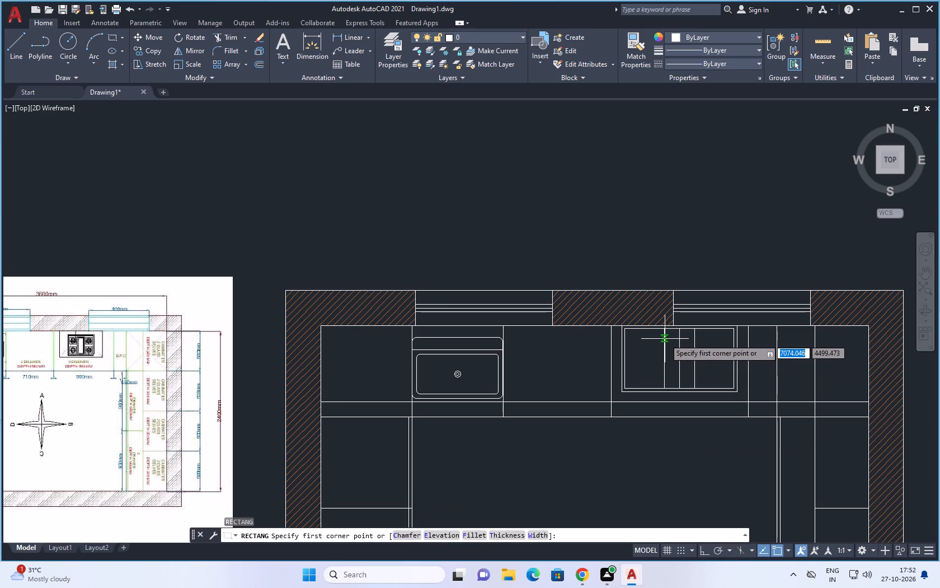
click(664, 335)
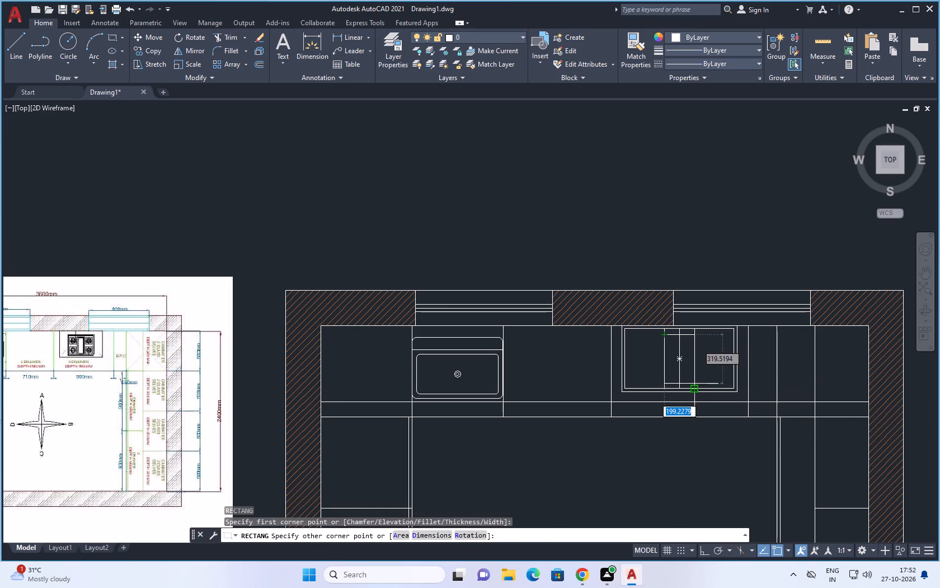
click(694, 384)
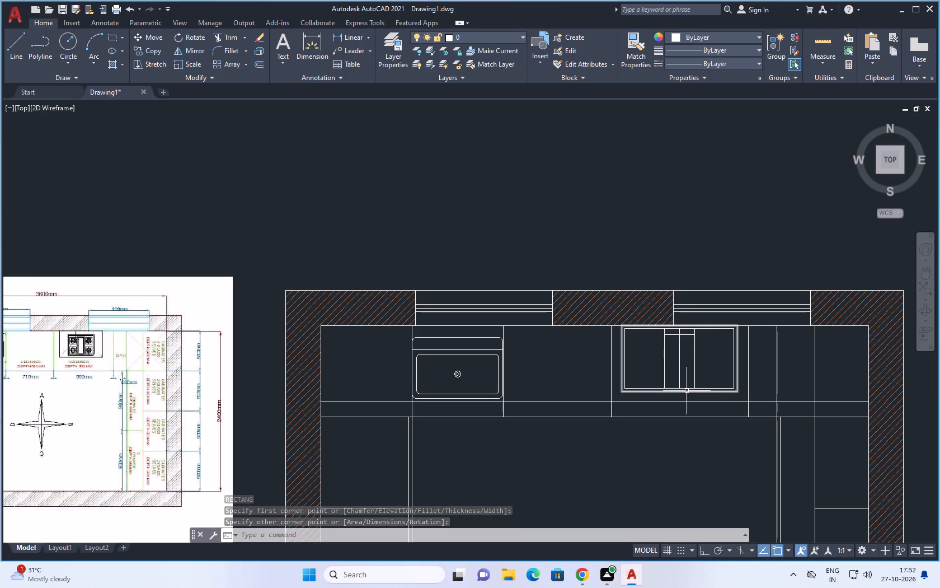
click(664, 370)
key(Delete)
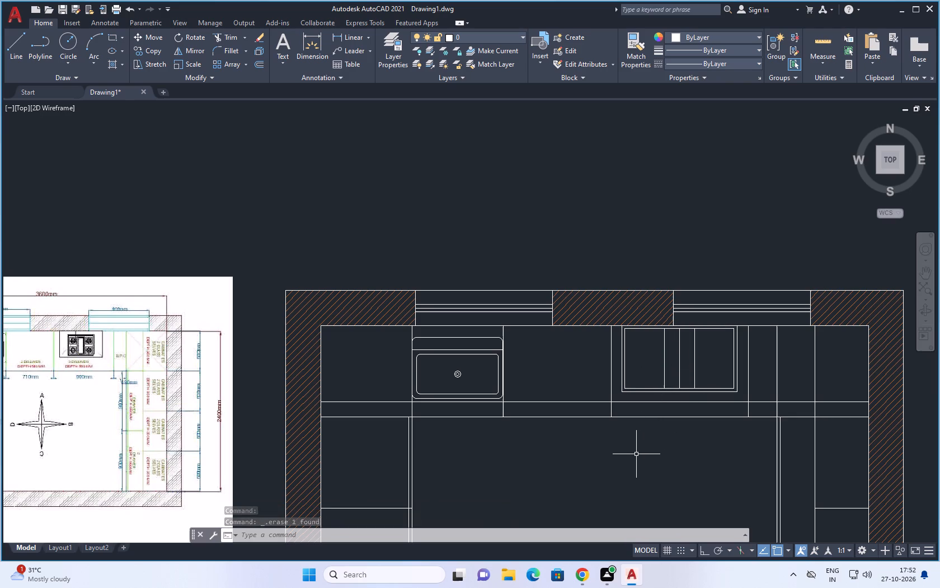
Draw a rectangle about 200 by 290 mm between the cooktop's two offset lines, leaving gaps at both ends.
text(REC)
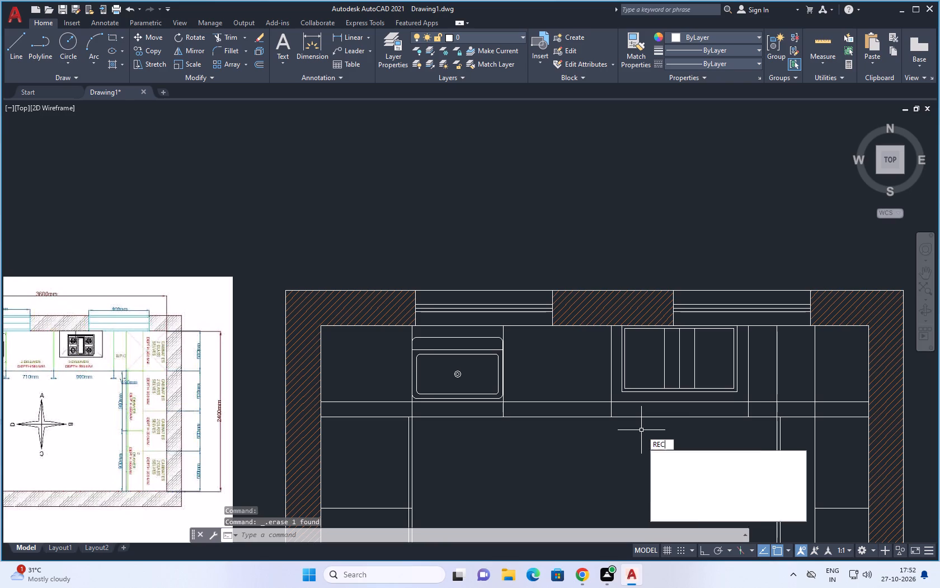
key(space)
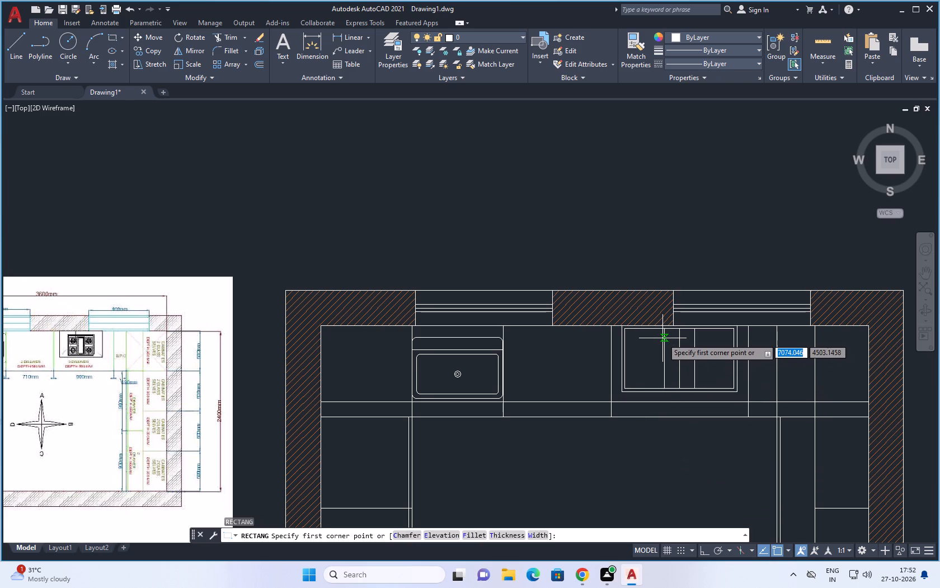
click(664, 338)
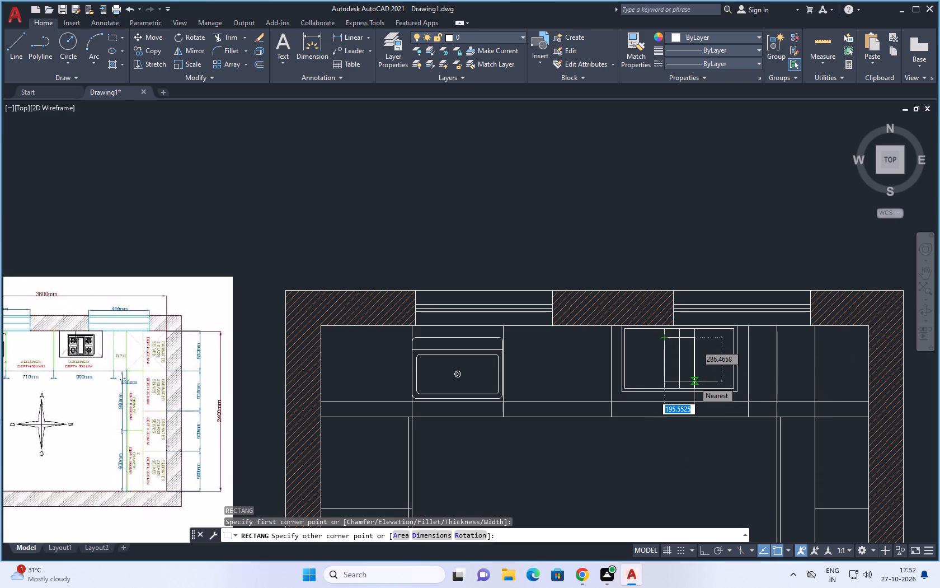
click(694, 381)
key(Escape)
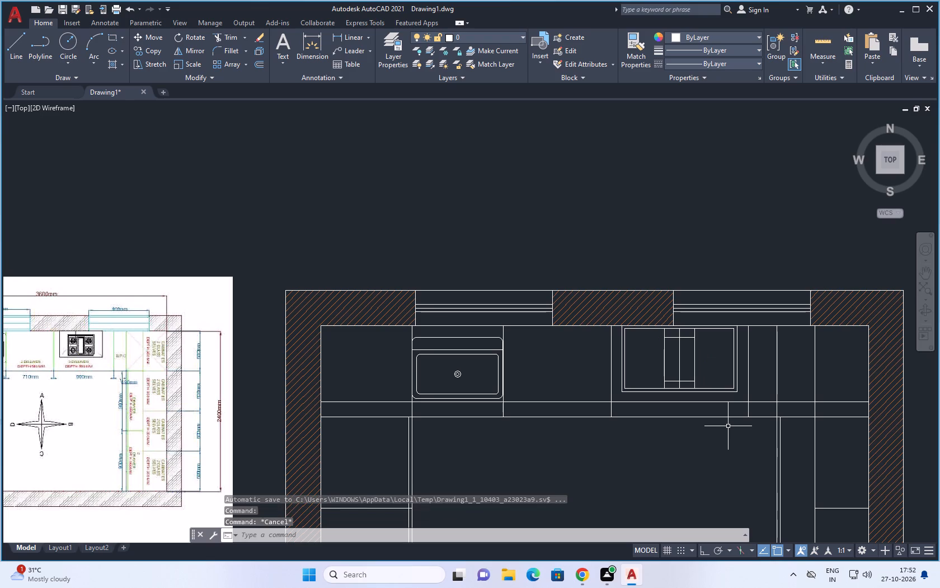
Offset the cooktop's central rectangle inward by 20.
key(o)
key(space)
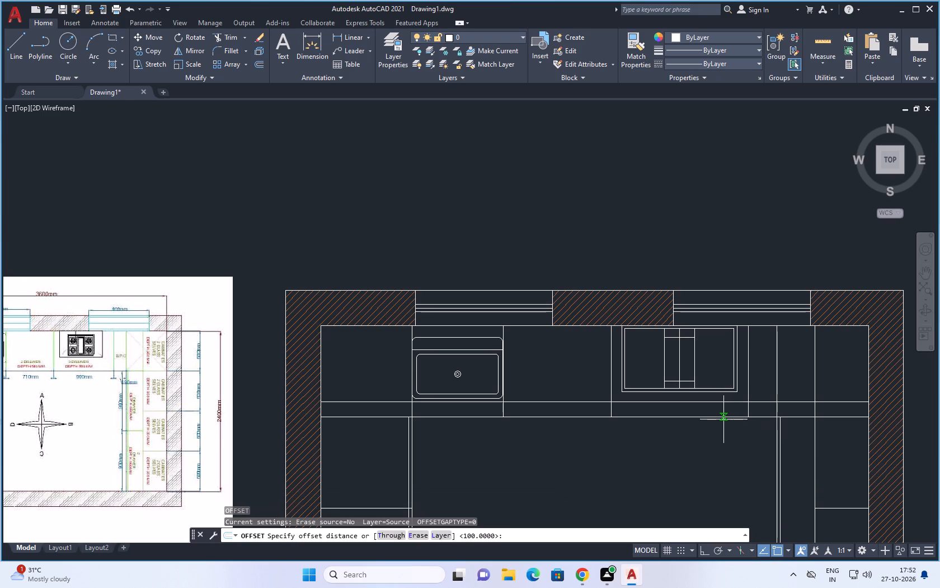
key(2)
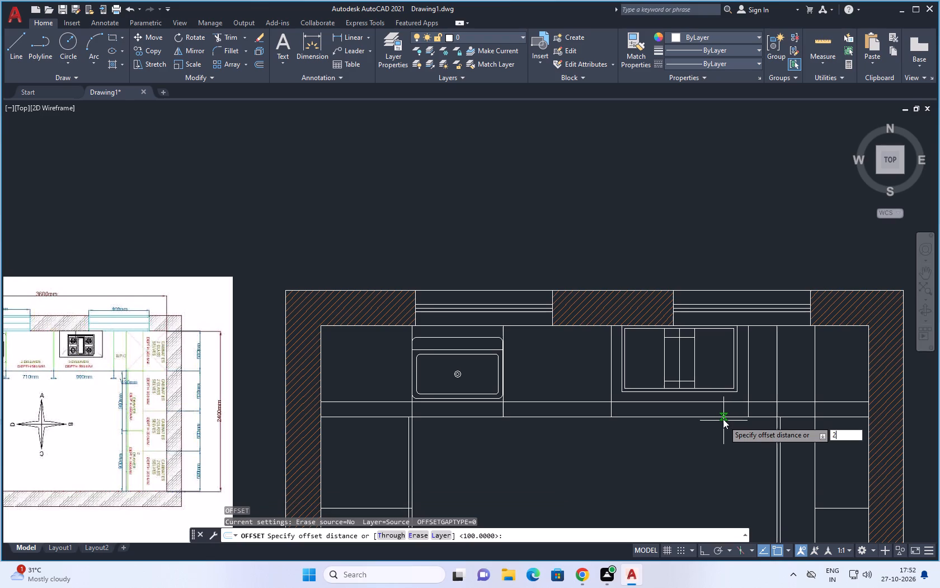
text(0)
key(space)
click(694, 357)
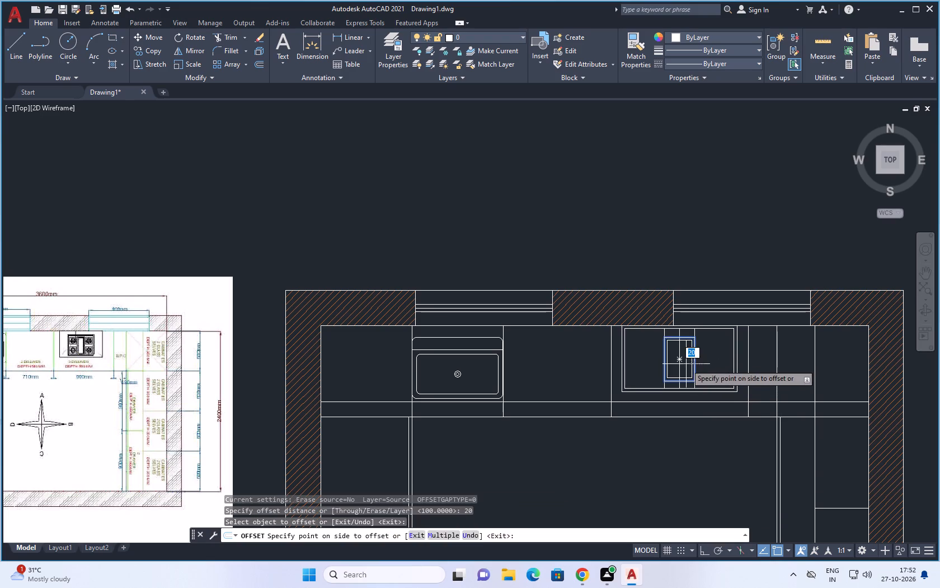
click(686, 364)
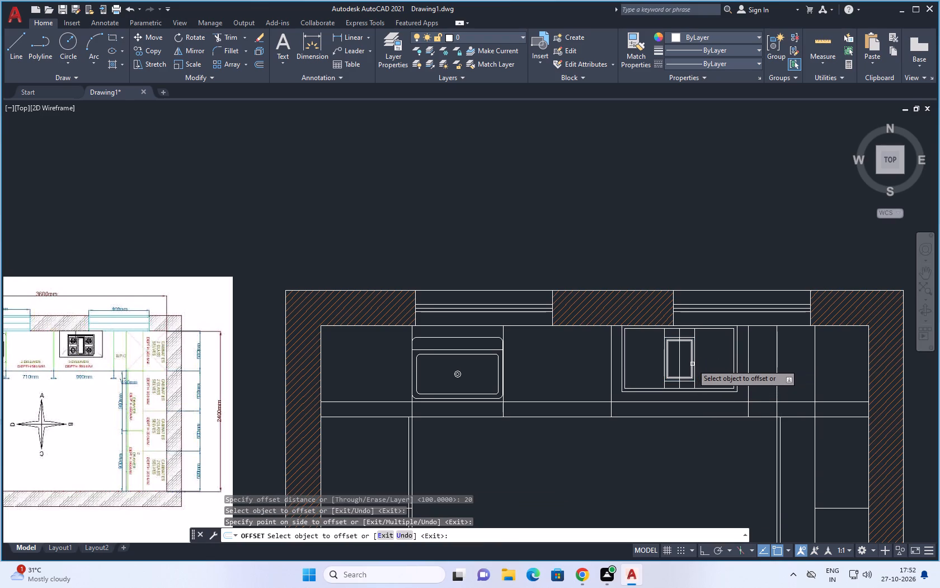
key(Escape)
Delete the cooktop's vertical centre line.
click(678, 357)
key(Delete)
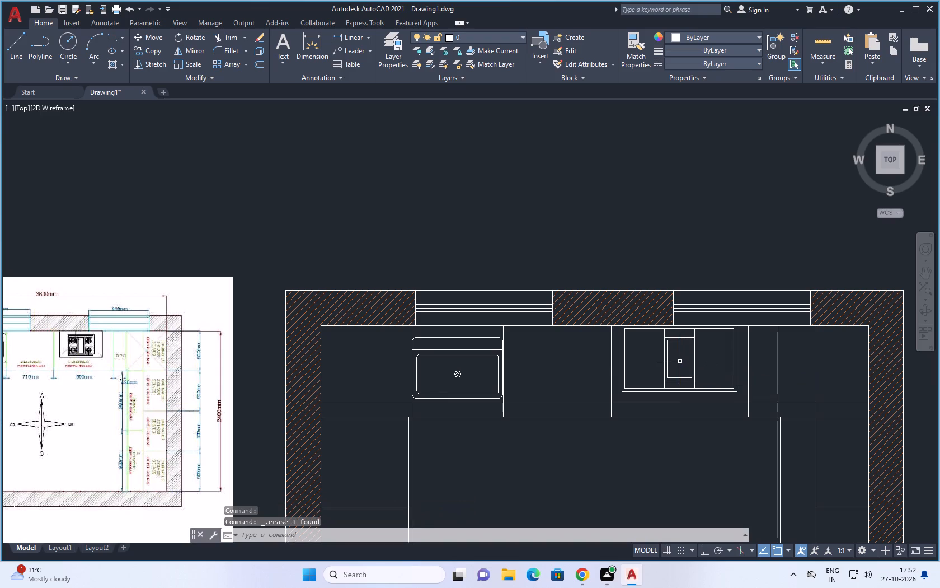
key(Escape)
Trim the vertical line ends above and below the cooktop's central rectangle.
text(TR)
key(space)
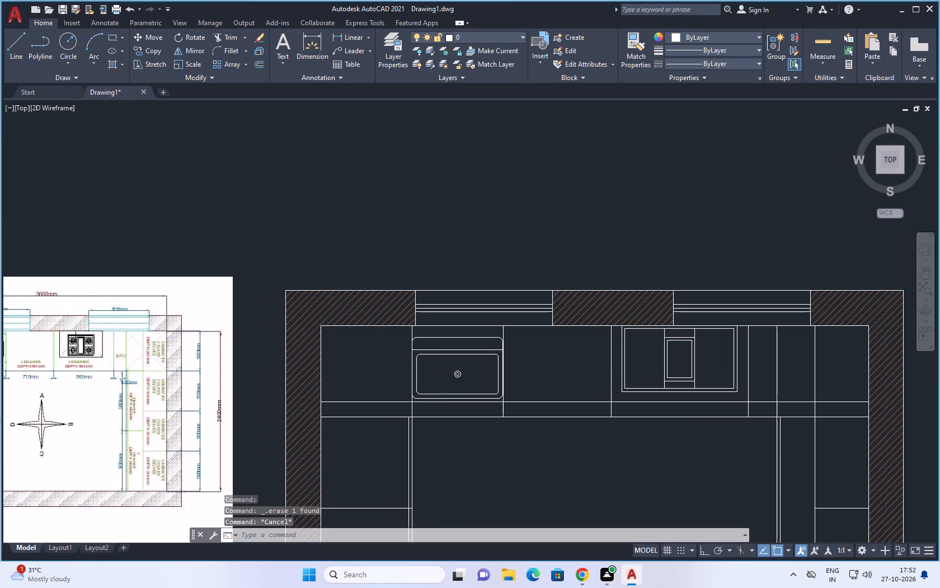
key(space)
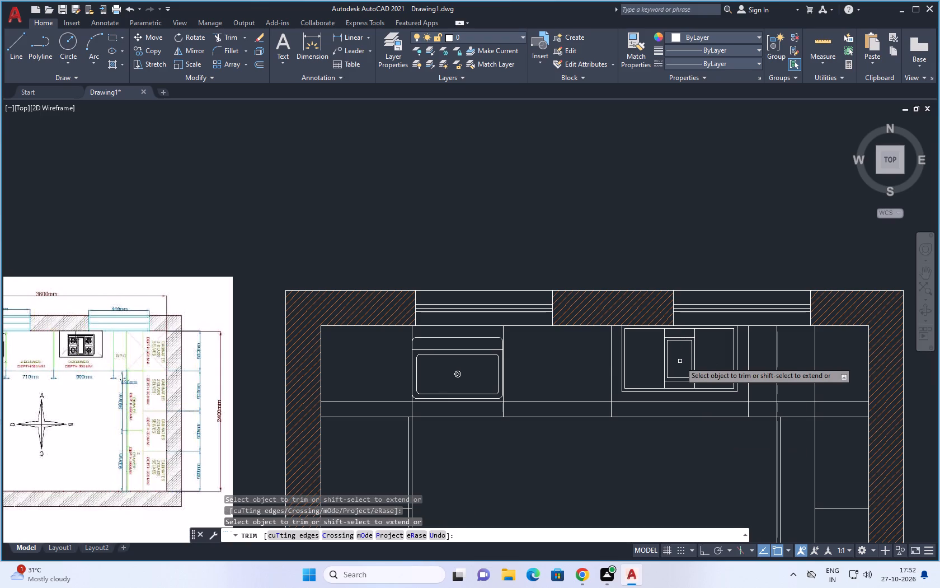
scroll(679, 361, up, 3)
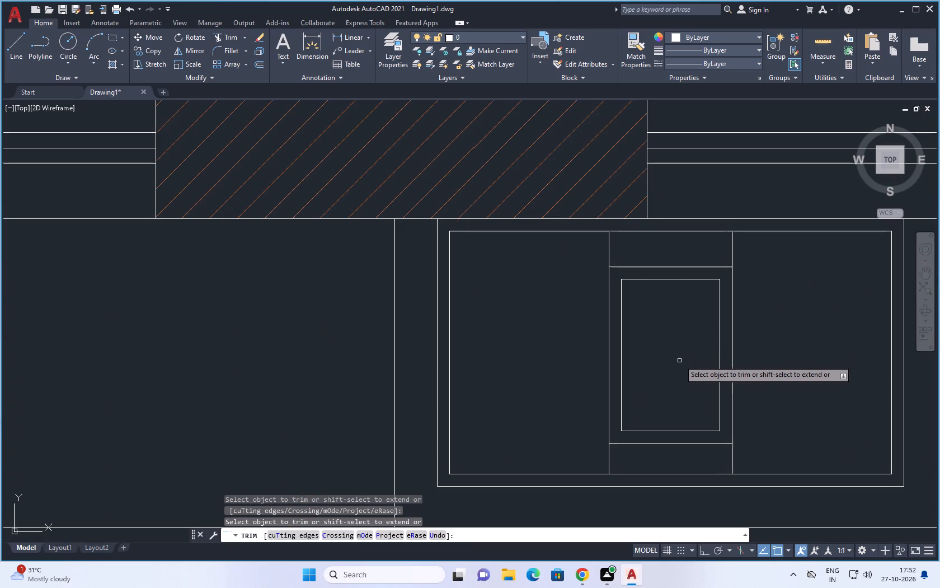
click(732, 252)
drag(623, 252, 589, 258)
drag(746, 441, 673, 465)
drag(622, 460, 622, 459)
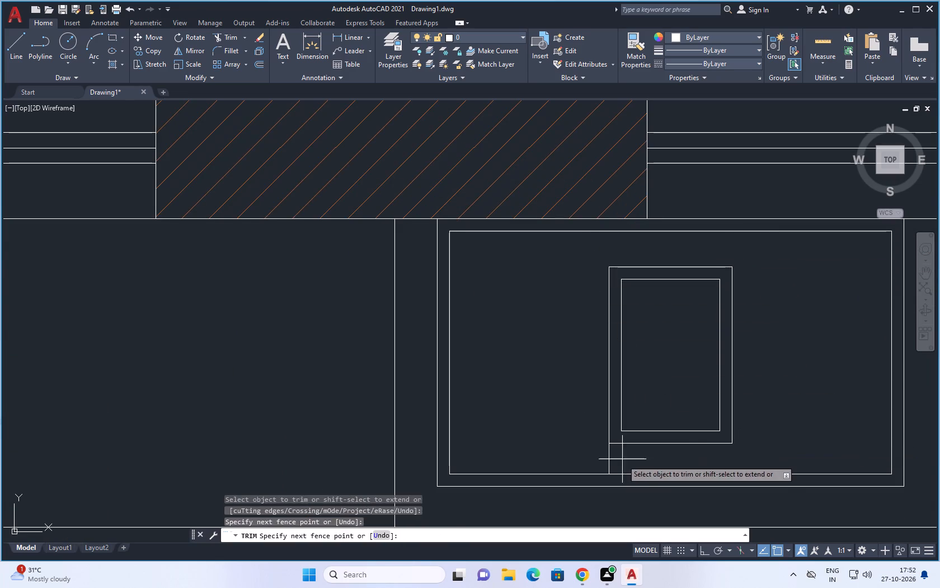
drag(622, 459, 565, 459)
key(Escape)
Offset the innermost rectangle at the cooktop's centre inward by 10.
key(o)
key(space)
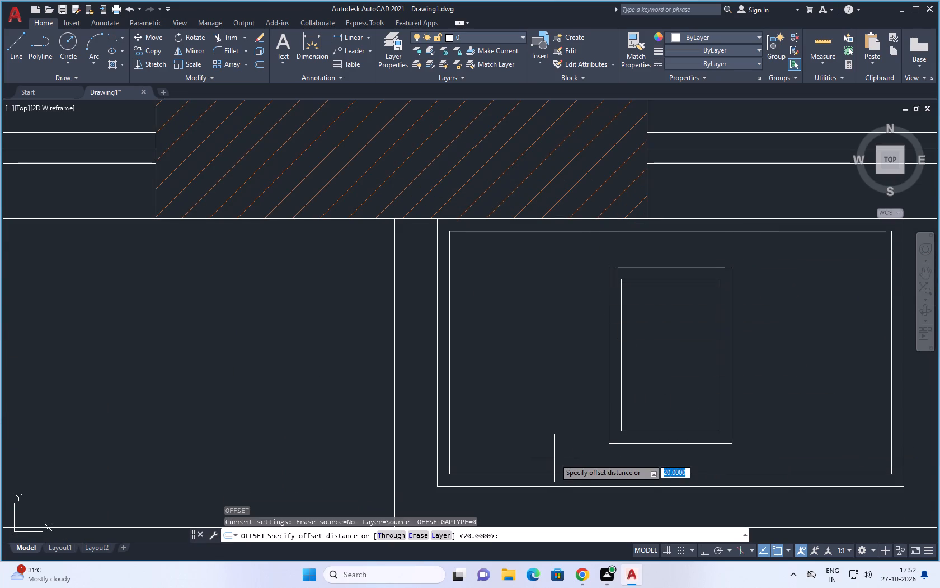
text(10)
key(space)
click(630, 432)
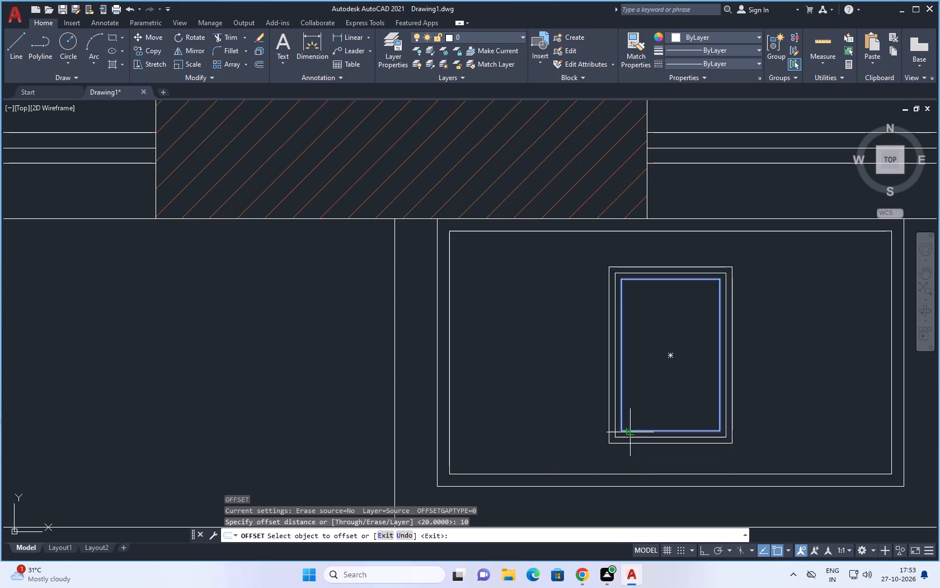
click(639, 405)
scroll(665, 435, down, 3)
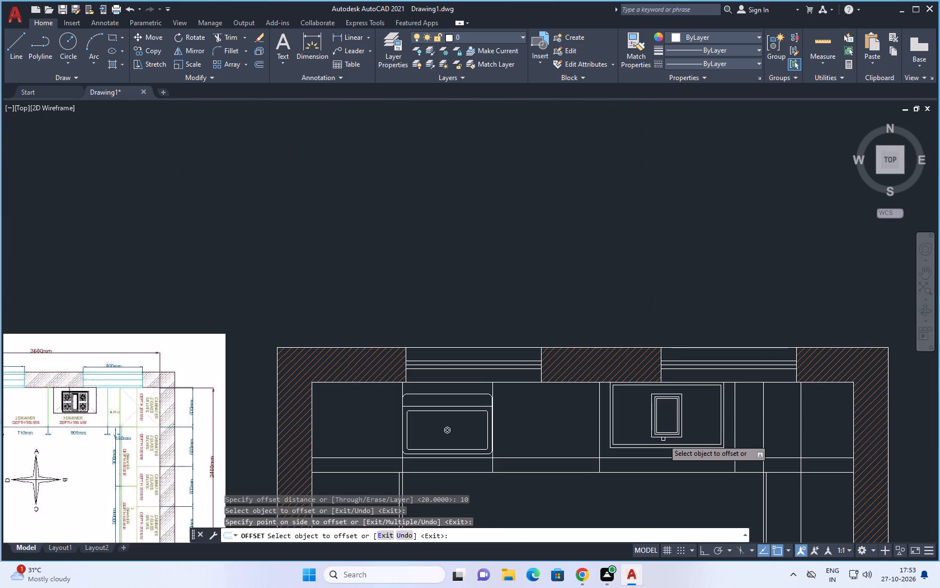
key(Escape)
Draw a burner rectangle about 168 mm wide in the cooktop's upper-left area, beside the central rectangle.
scroll(650, 441, up, 2)
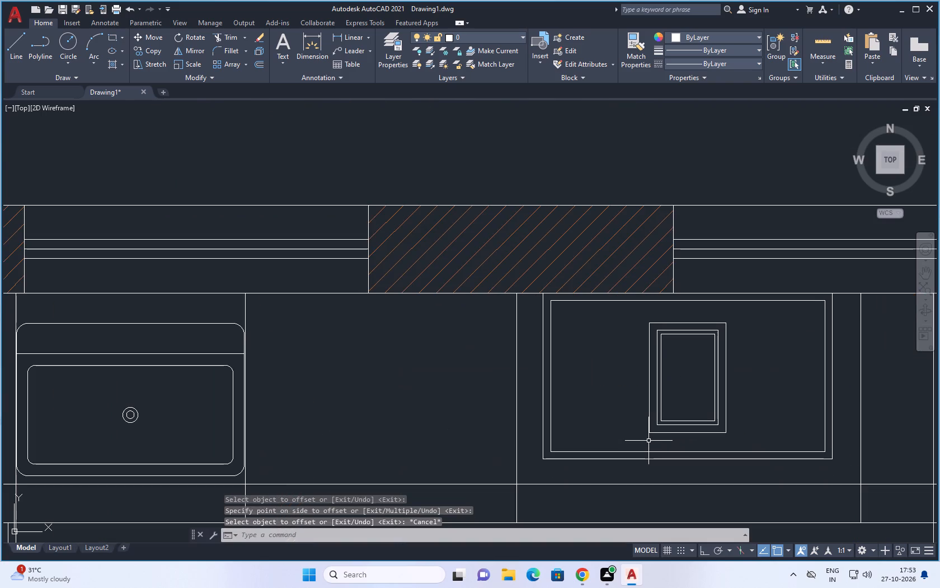
text(REC)
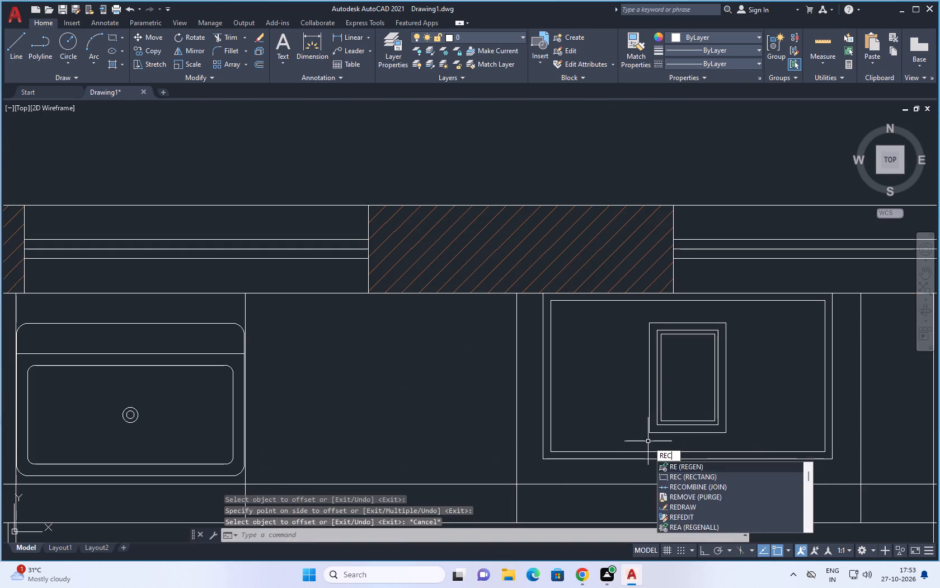
key(space)
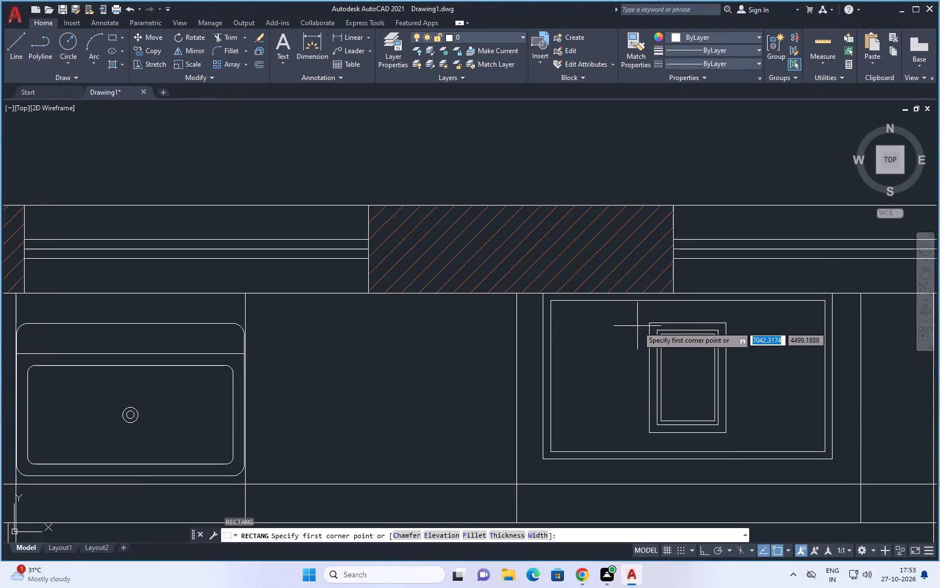
click(638, 325)
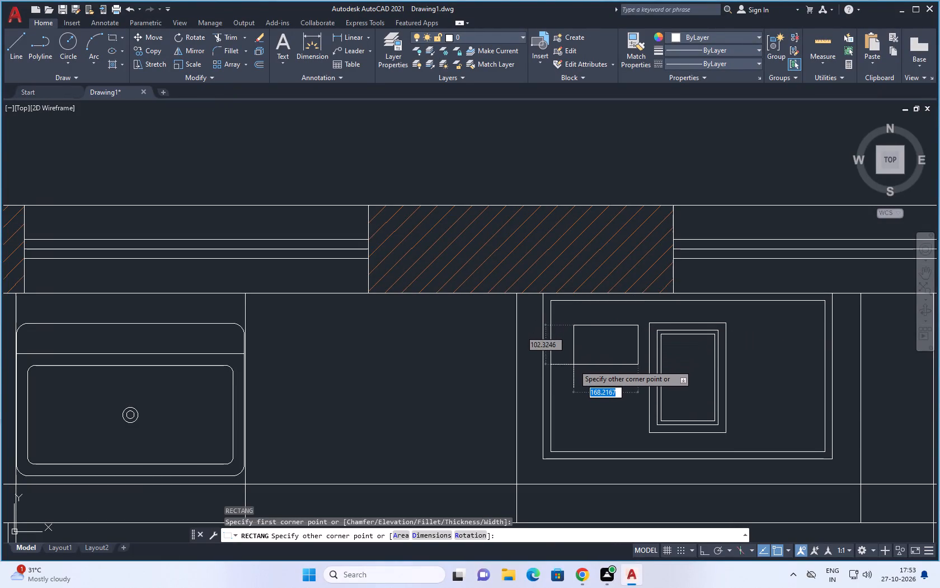
click(574, 371)
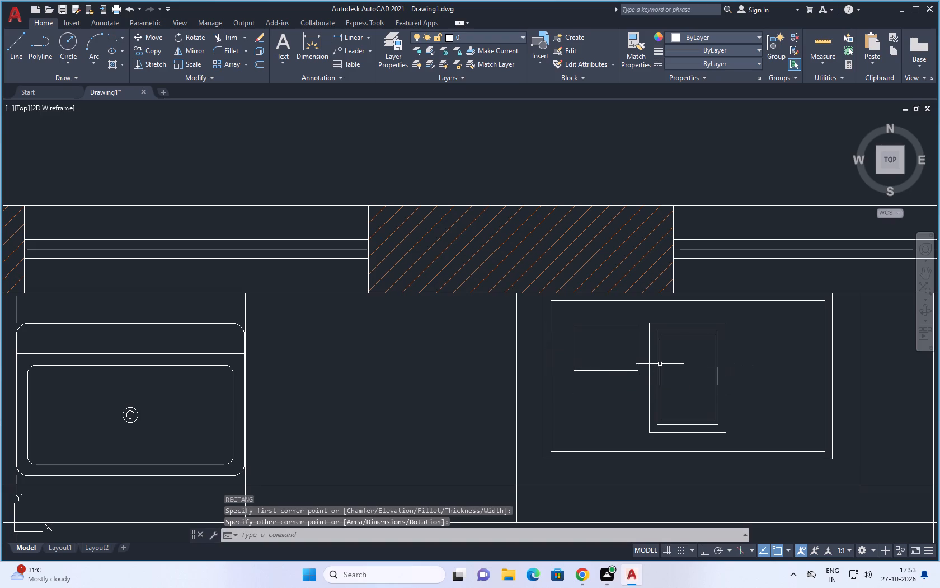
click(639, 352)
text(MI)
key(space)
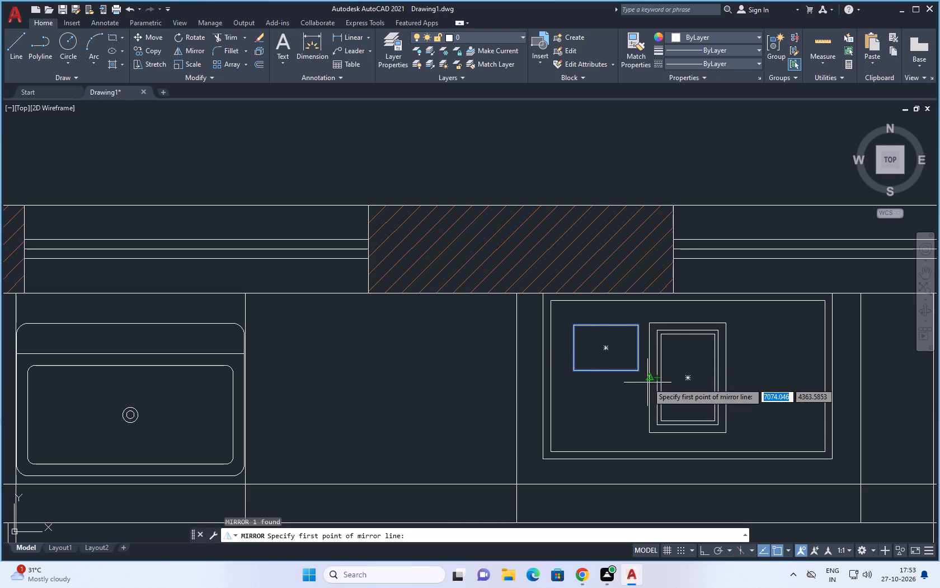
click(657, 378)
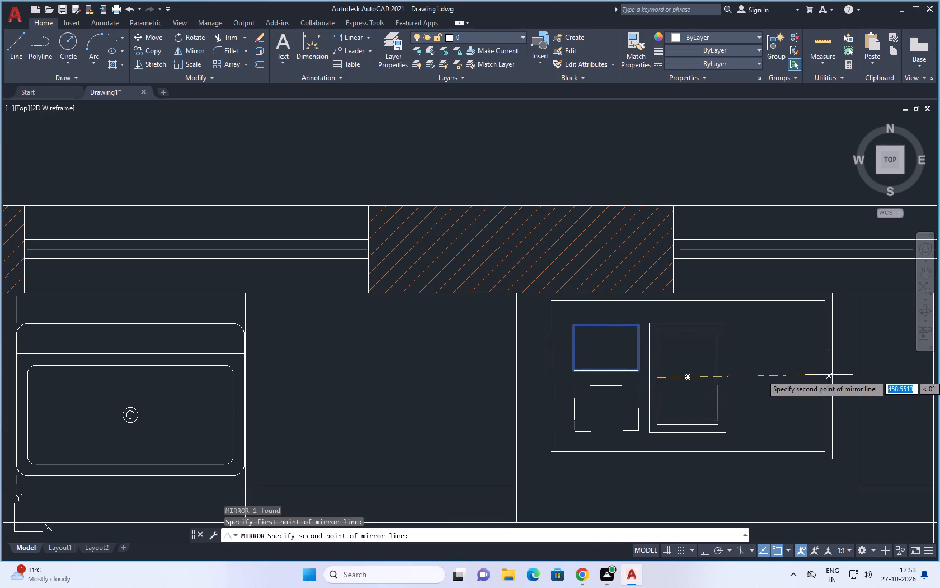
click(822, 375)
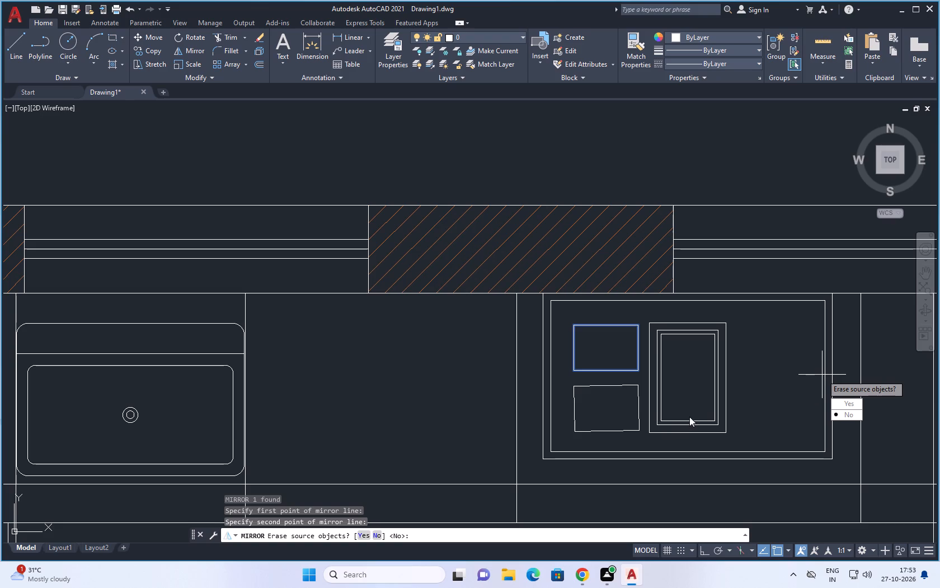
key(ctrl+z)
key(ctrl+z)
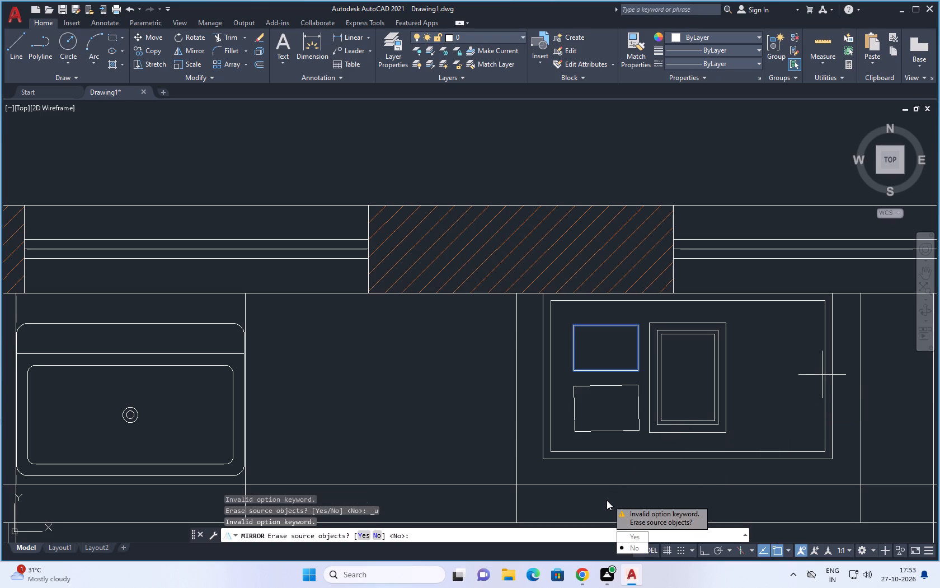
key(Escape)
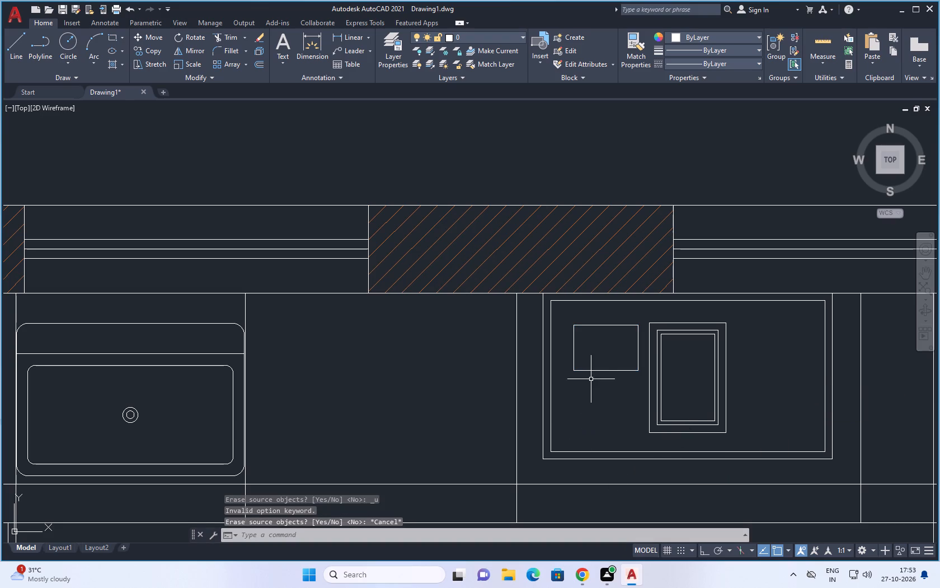
Mirror the burner rectangle downward about the cooktop's horizontal centre line, keeping the original.
click(594, 371)
key(m)
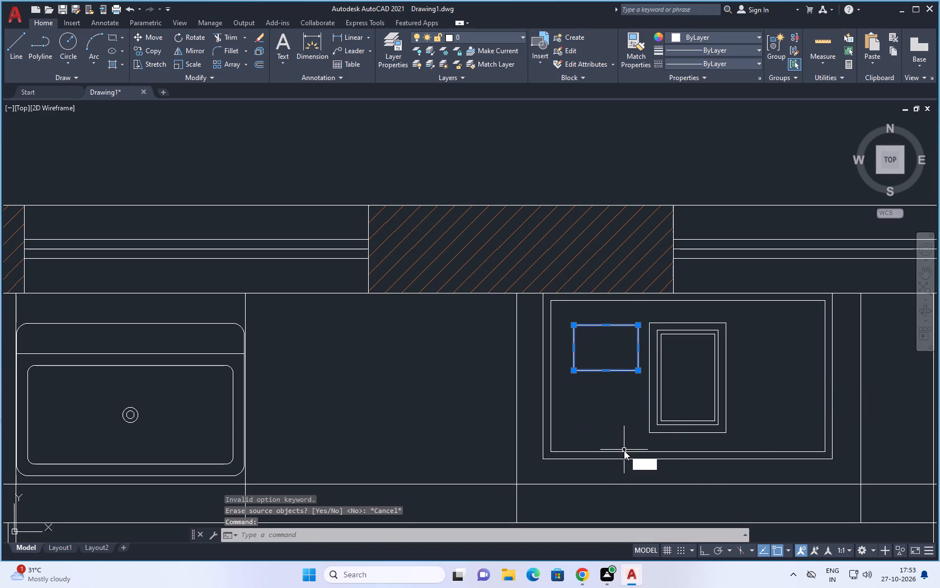
key(i)
key(space)
click(661, 378)
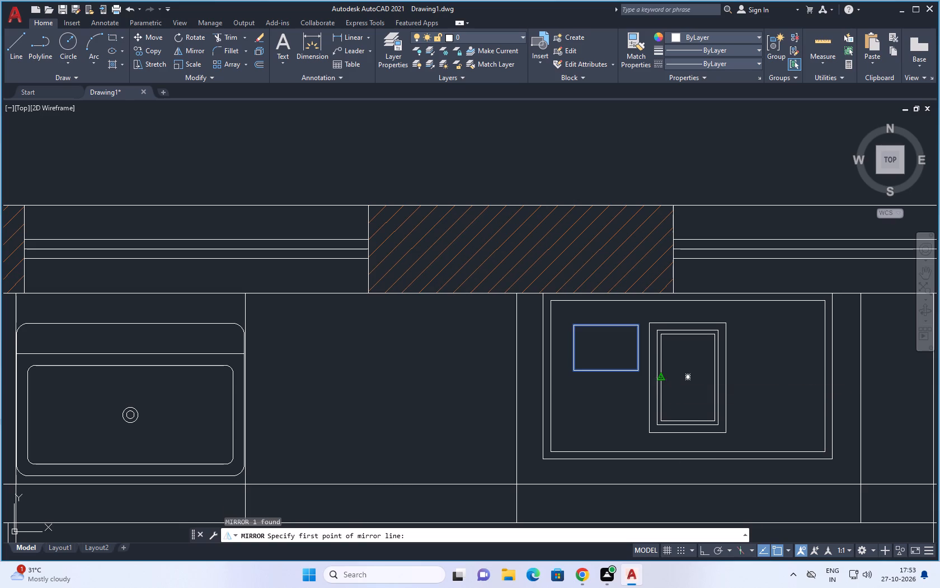
click(835, 379)
key(space)
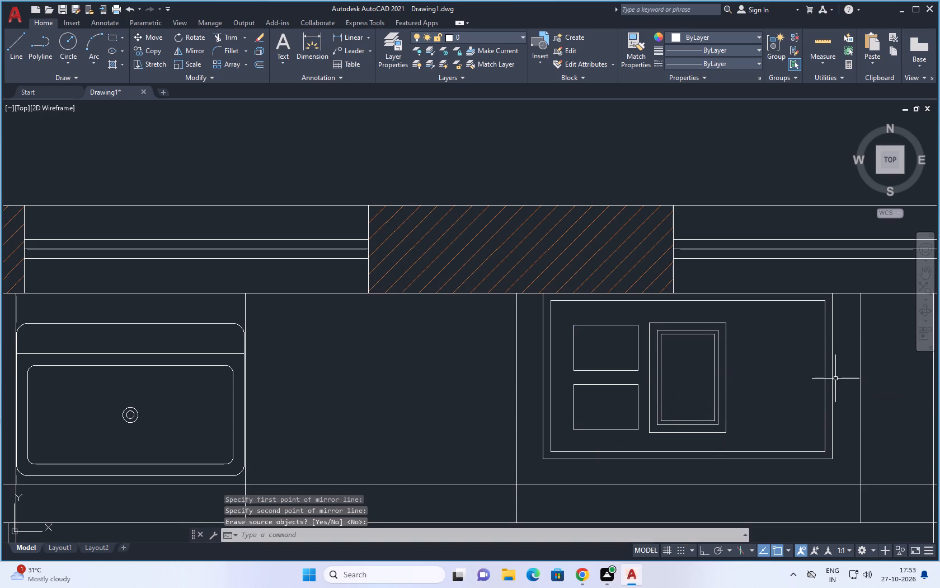
Mirror both left burner rectangles to the right side about the central rectangle's vertical centre line, keeping the originals.
click(601, 371)
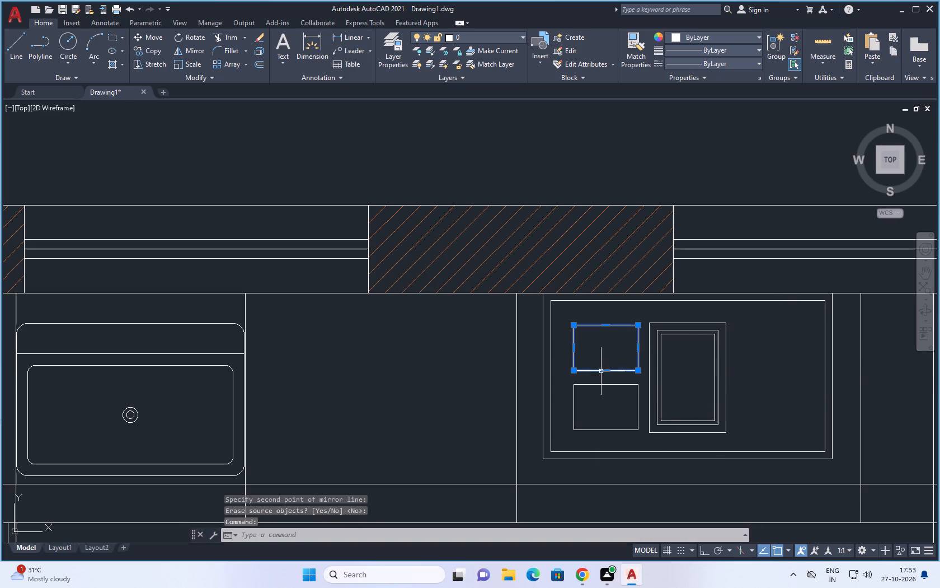
click(600, 385)
text(MI)
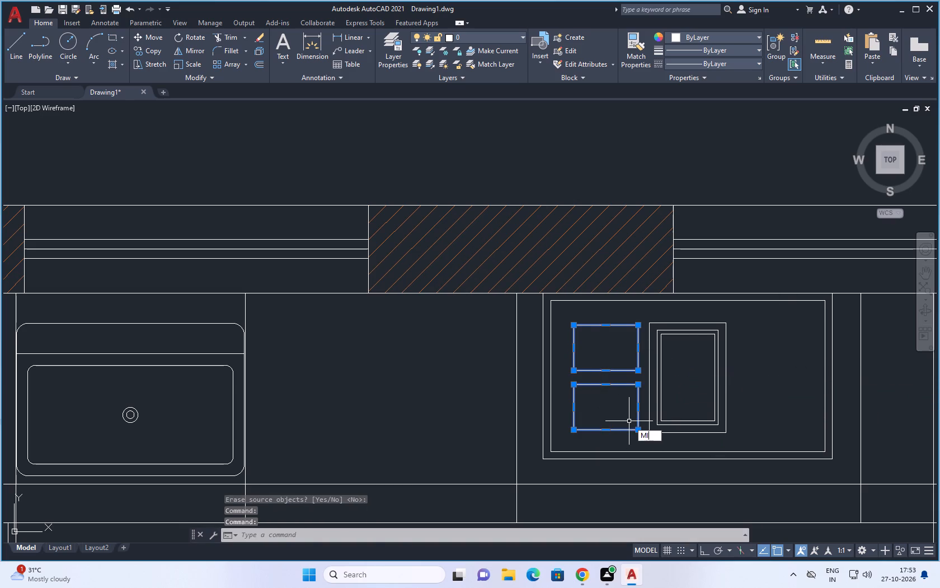
key(space)
click(687, 321)
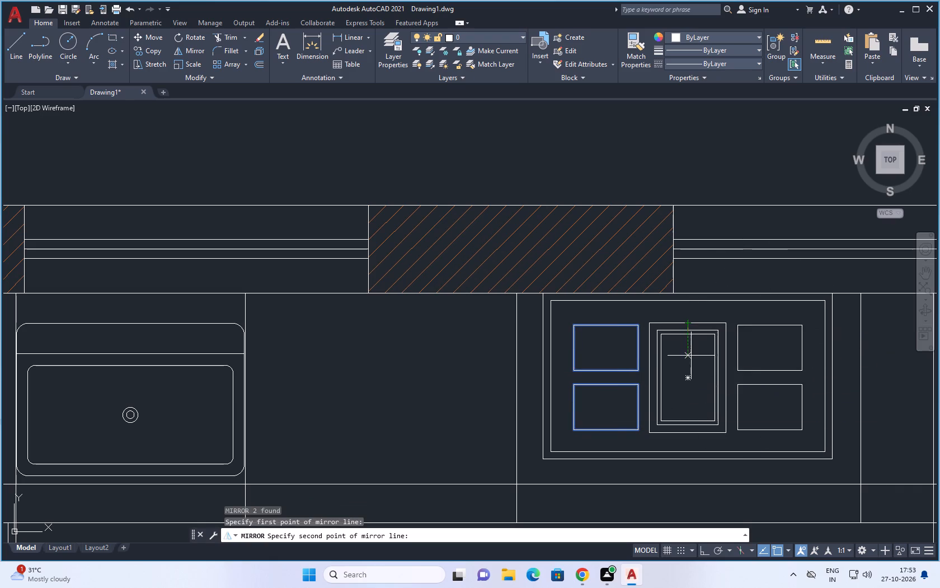
click(688, 432)
key(space)
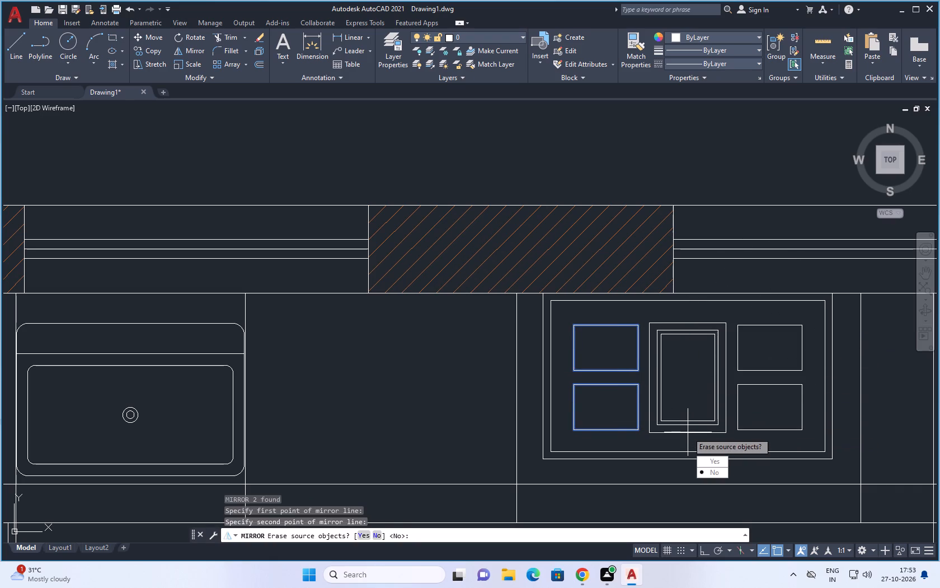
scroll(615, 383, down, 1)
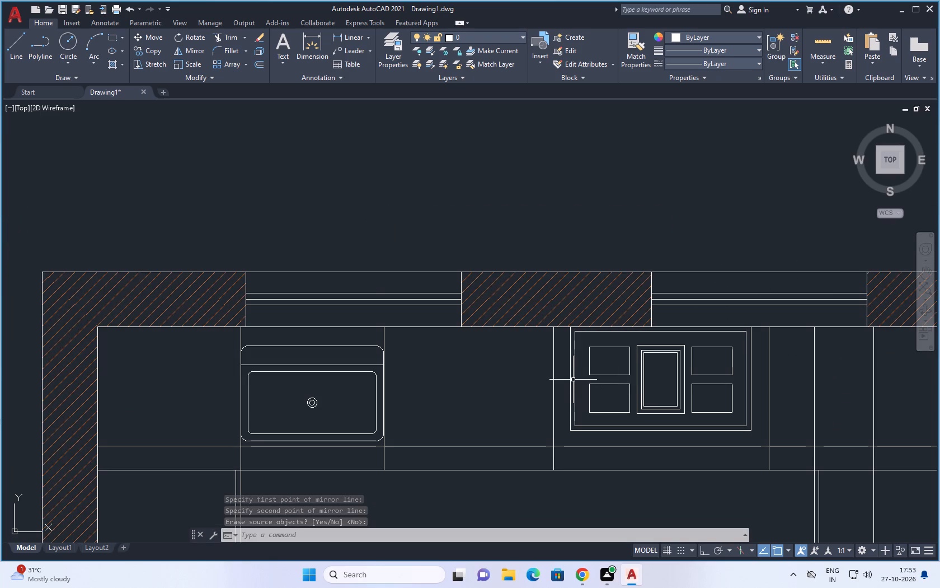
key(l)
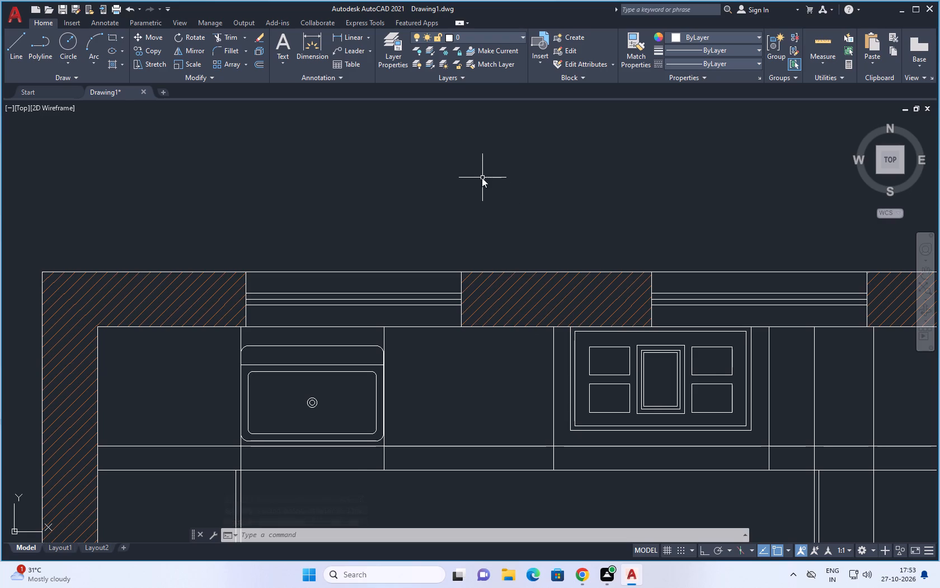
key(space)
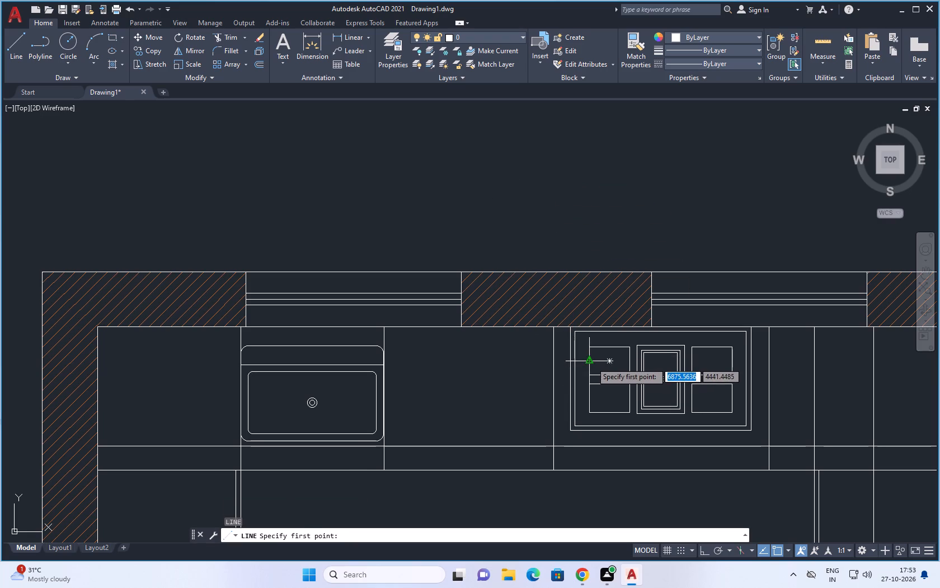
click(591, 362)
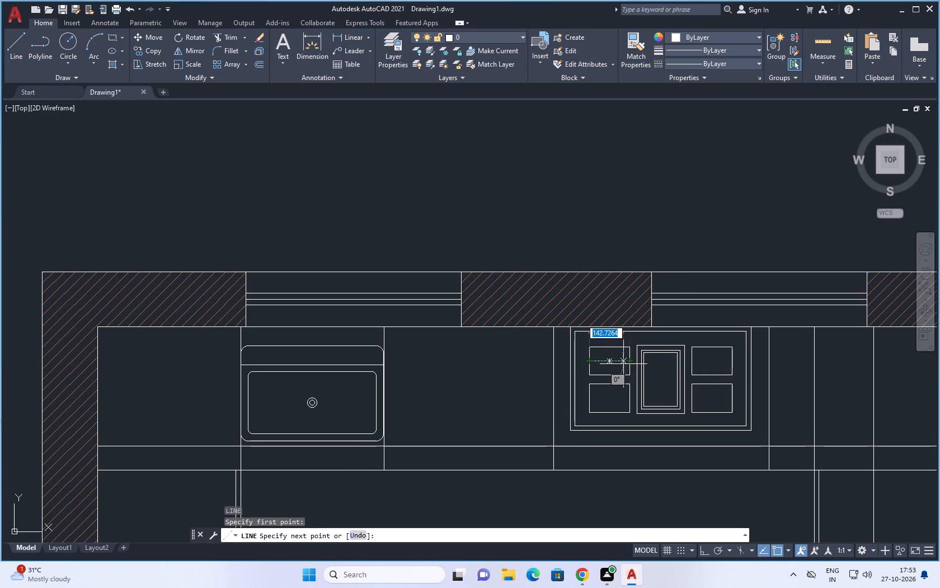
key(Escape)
Delete the lower-left and upper-right burner rectangles of the cooktop.
click(598, 385)
key(Delete)
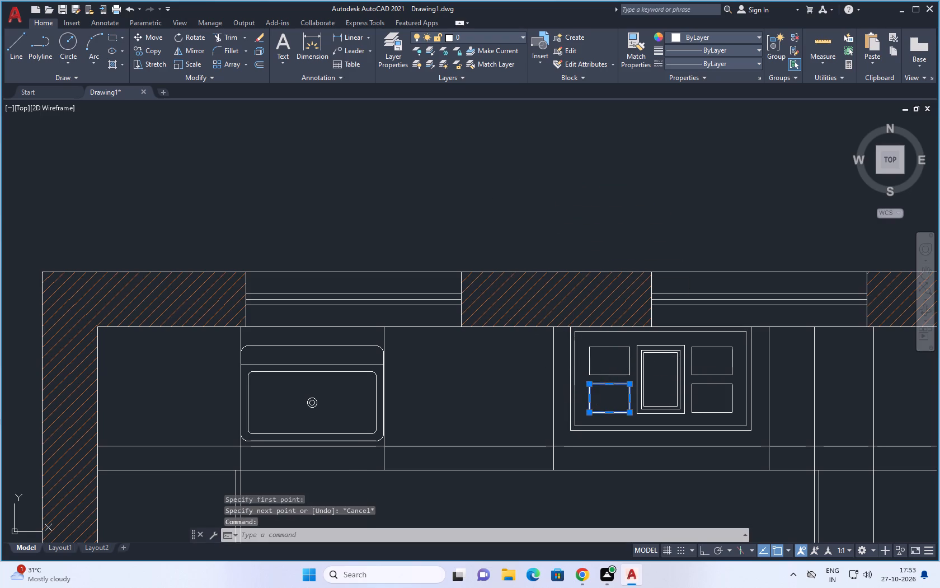
click(725, 347)
key(Delete)
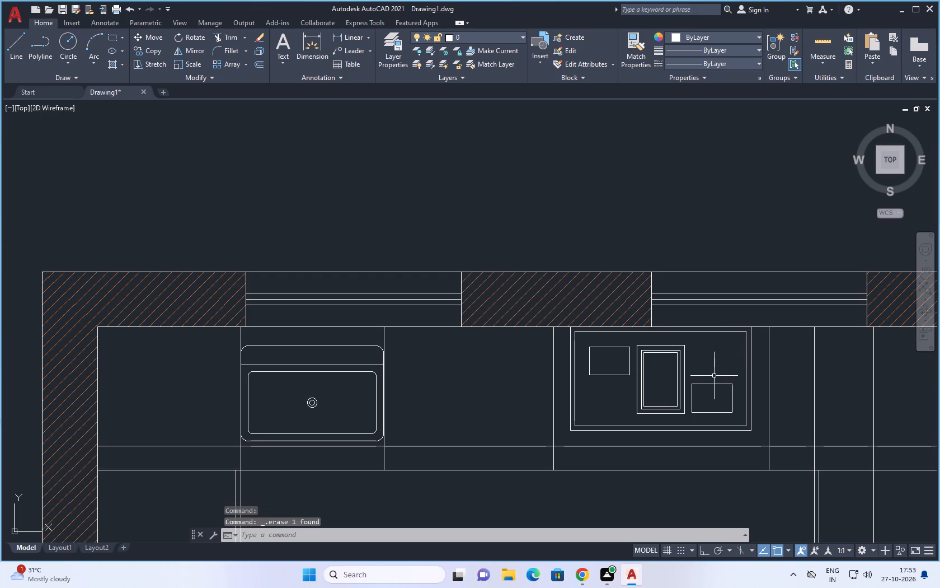
Offset the upper-left burner rectangle inward by 7.
key(o)
key(space)
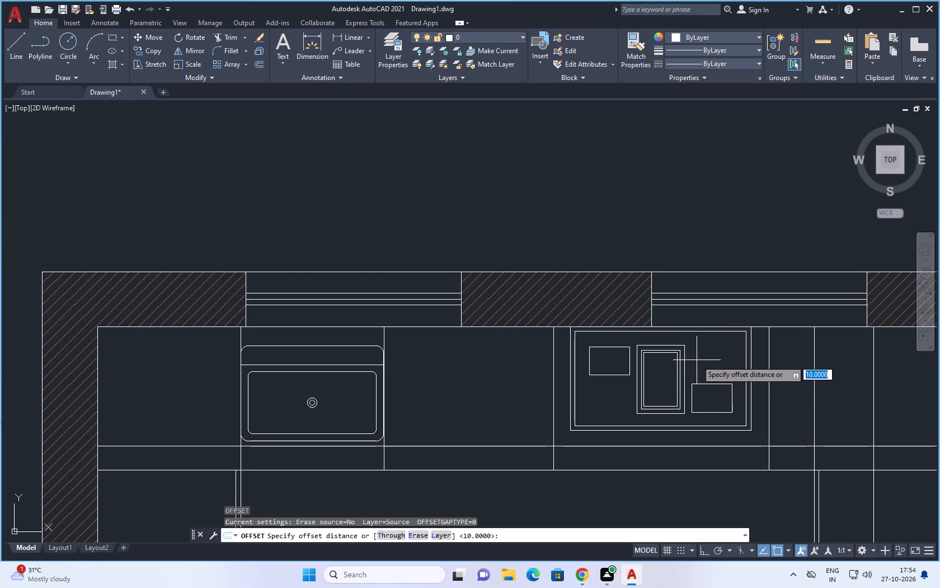
text(7)
key(space)
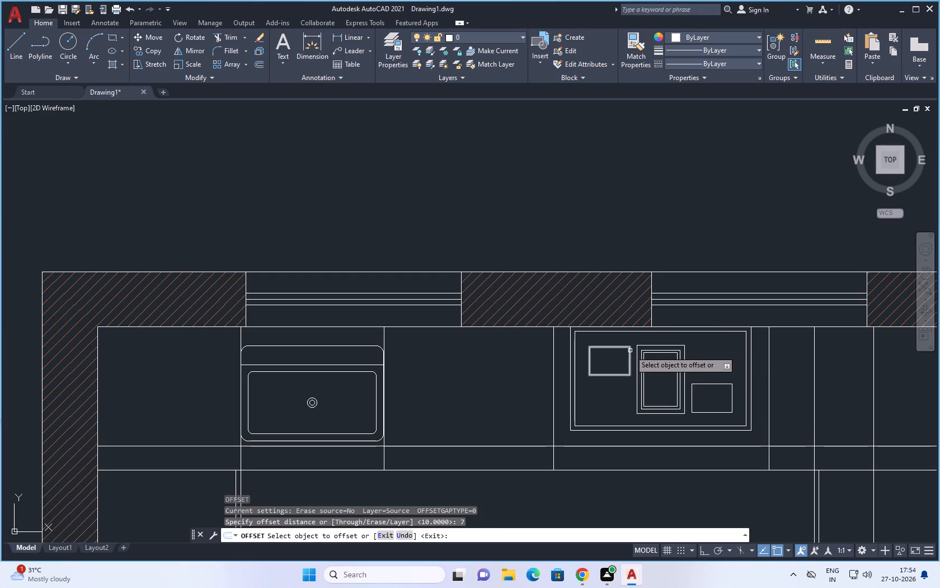
click(629, 351)
click(597, 357)
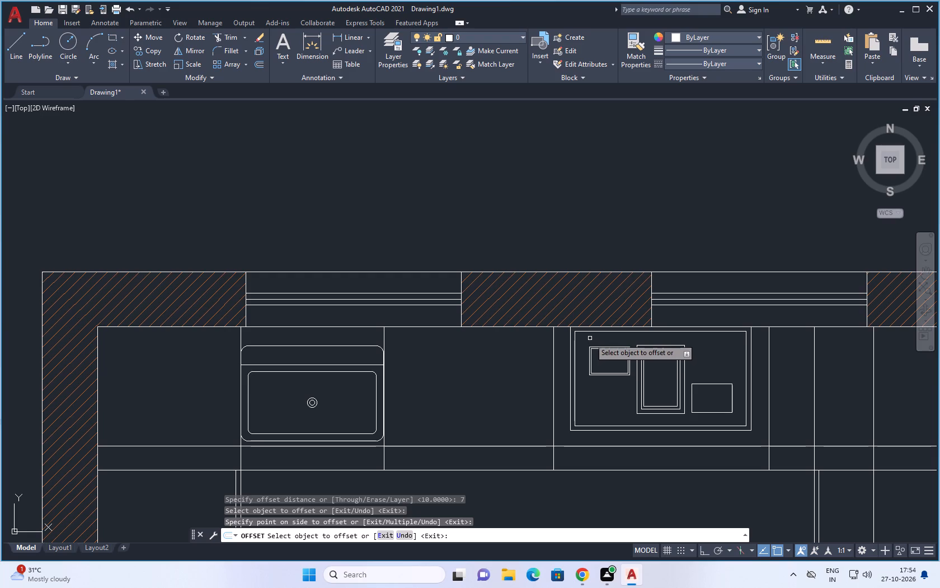
scroll(590, 338, up, 1)
key(Escape)
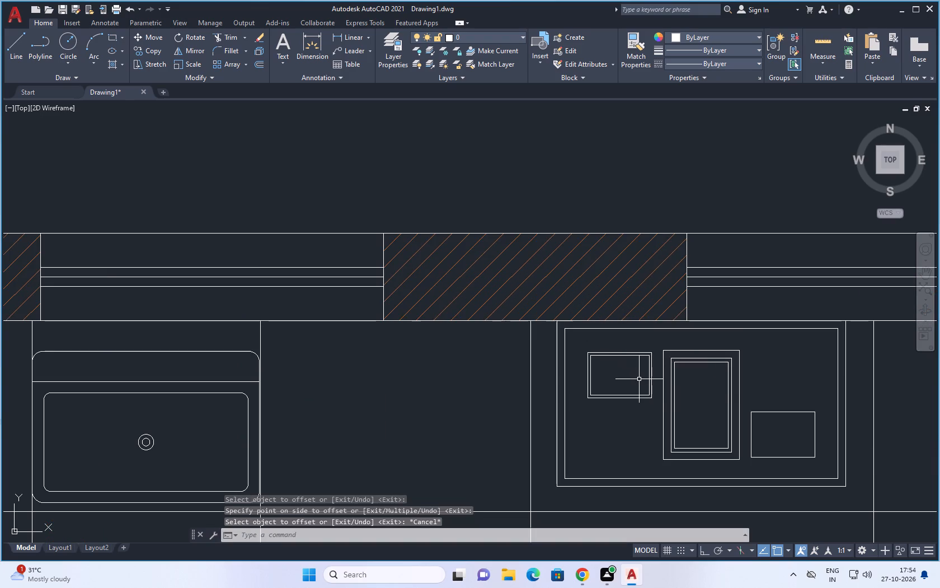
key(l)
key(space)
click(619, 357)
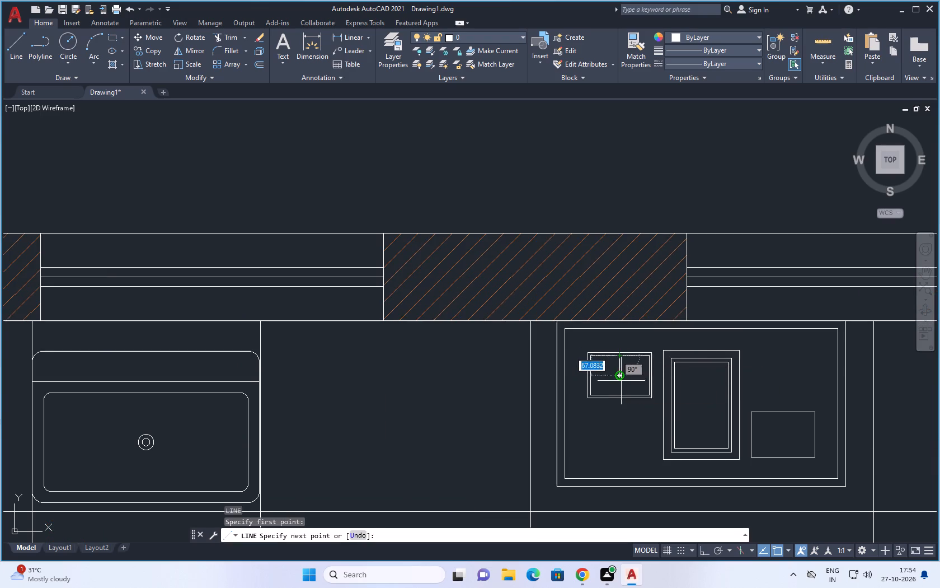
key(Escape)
Draw the vertical and horizontal centre lines across the cooktop's upper-left burner rectangle, from outer edge to outer edge.
scroll(618, 358, up, 1)
key(l)
key(space)
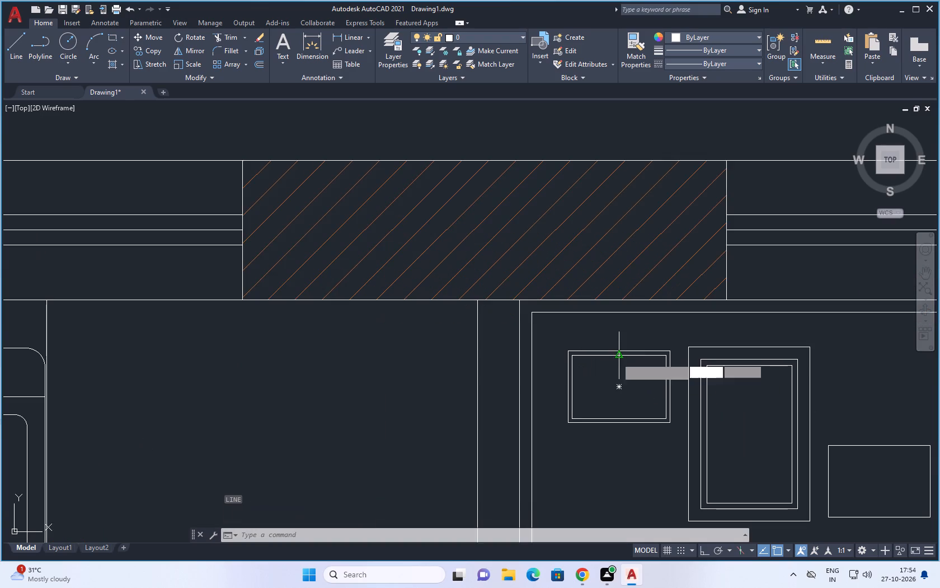
click(618, 350)
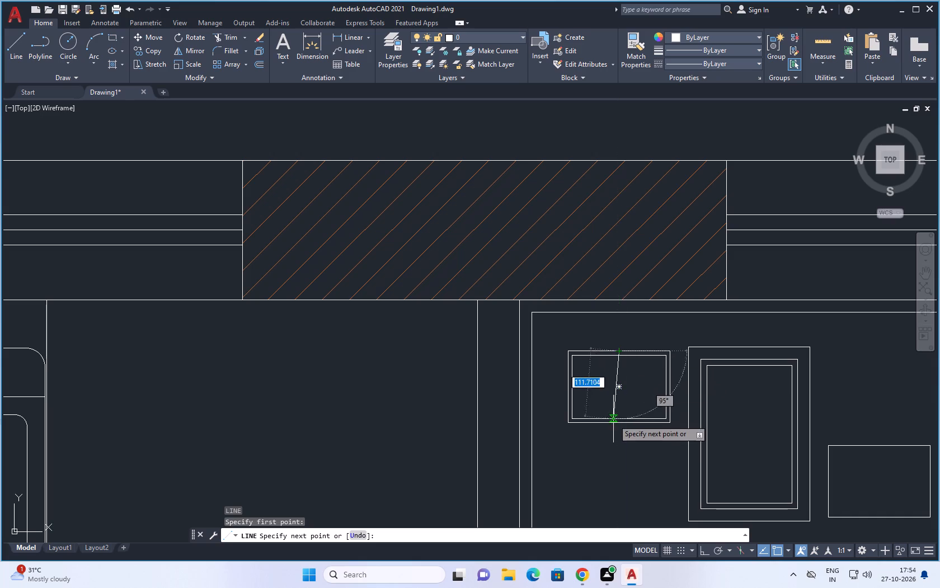
click(619, 424)
key(Escape)
key(l)
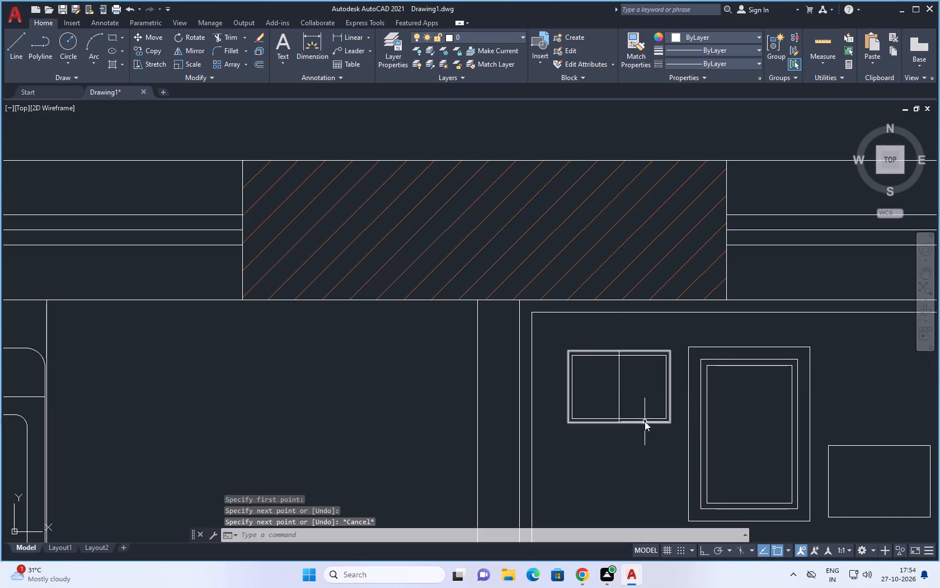
key(space)
click(569, 389)
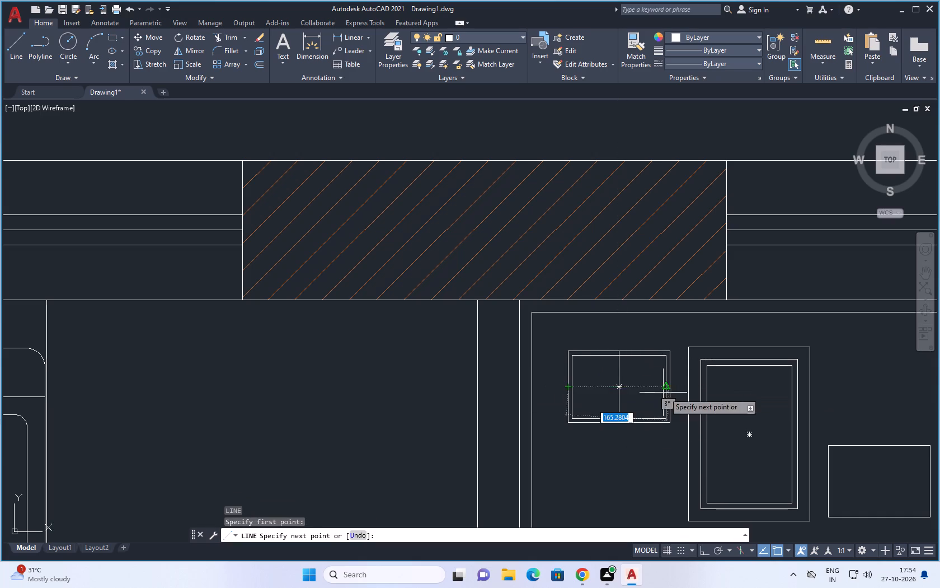
click(671, 388)
key(Escape)
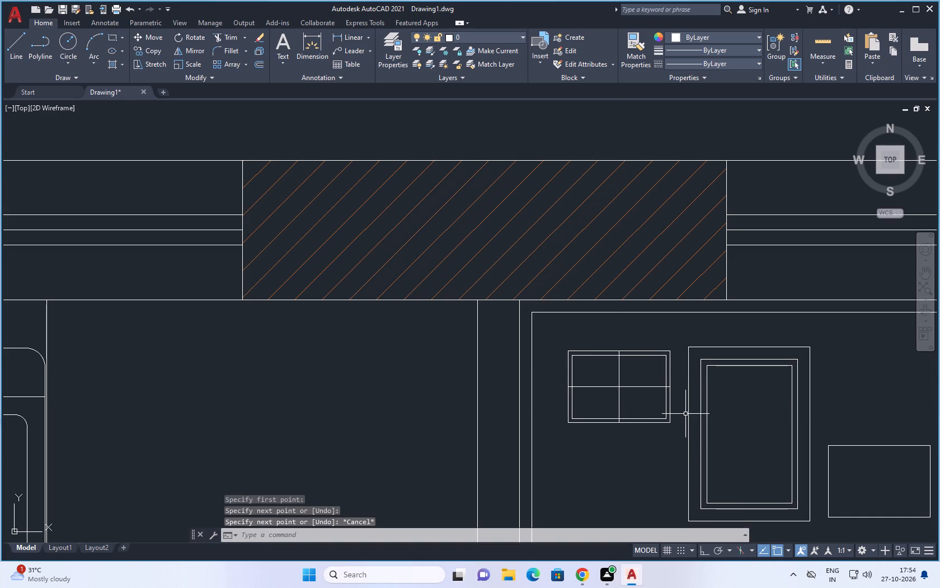
Draw a burner circle with a radius of about 28 centred on the crossing of the upper-left burner's centre lines.
key(c)
key(space)
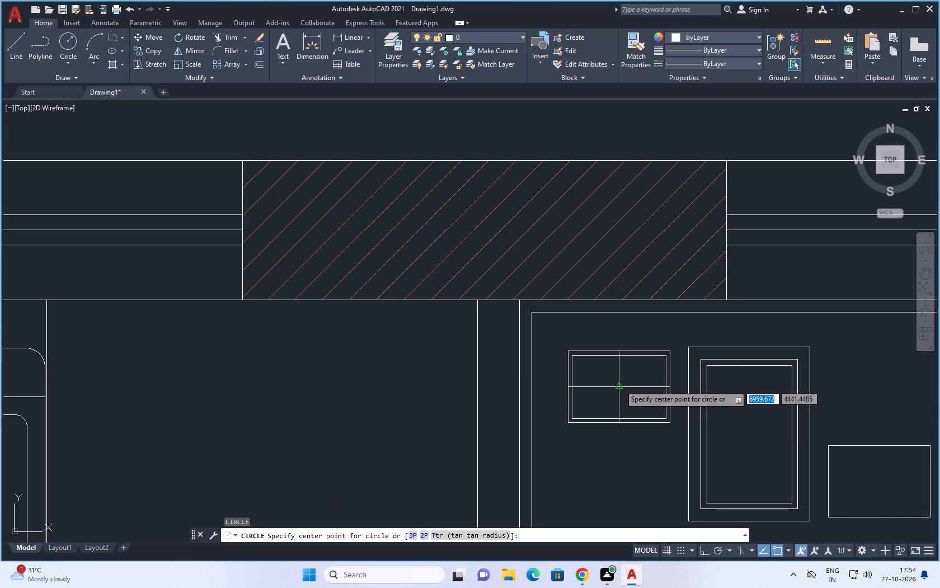
click(619, 385)
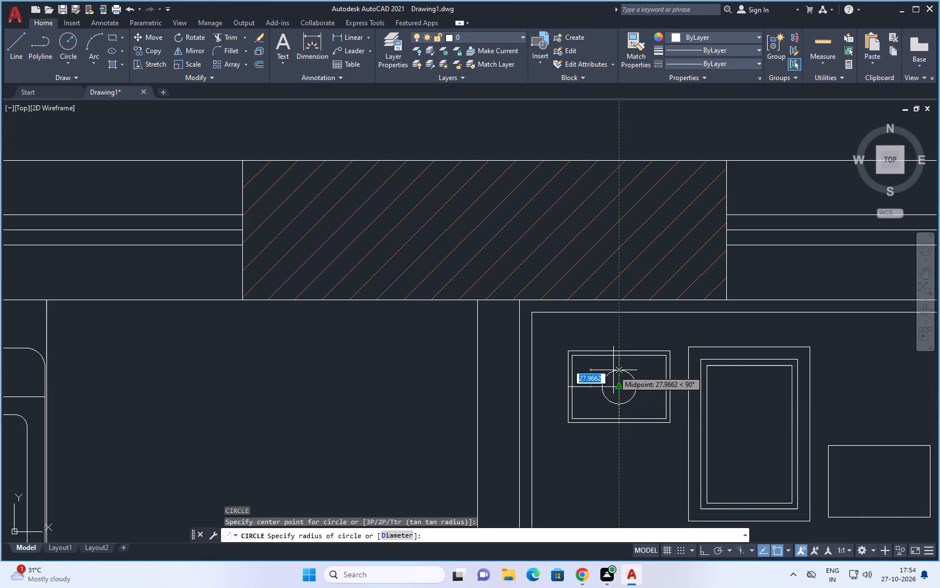
click(613, 369)
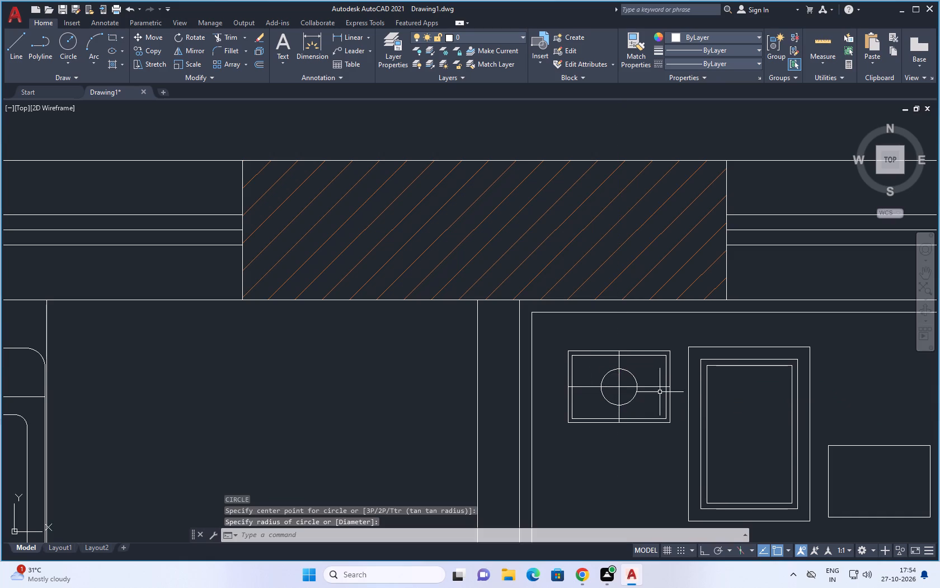
Mirror the complete upper-left burner downward about the central rectangle's horizontal centre line, keeping the original.
scroll(594, 324, down, 3)
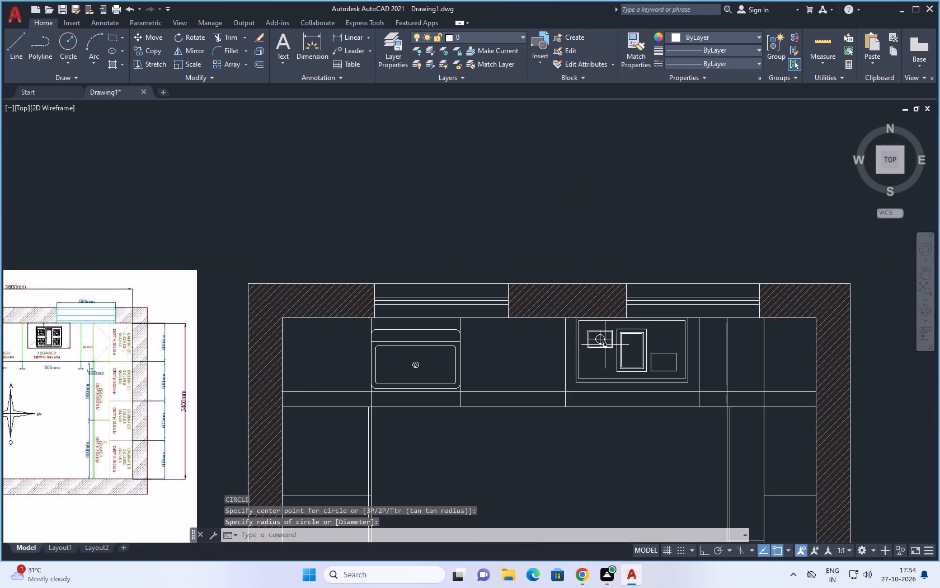
scroll(605, 334, up, 2)
drag(623, 333, 600, 388)
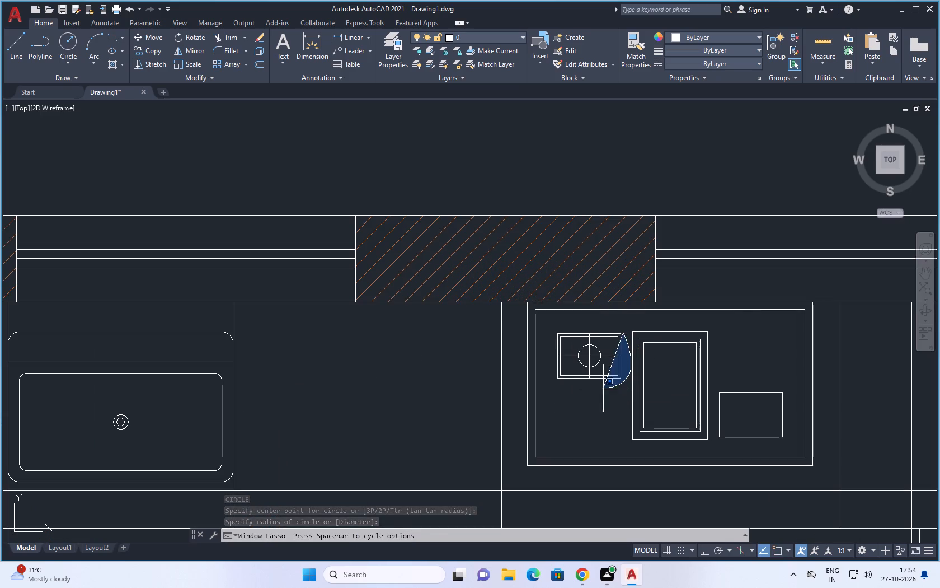
drag(600, 388, 558, 325)
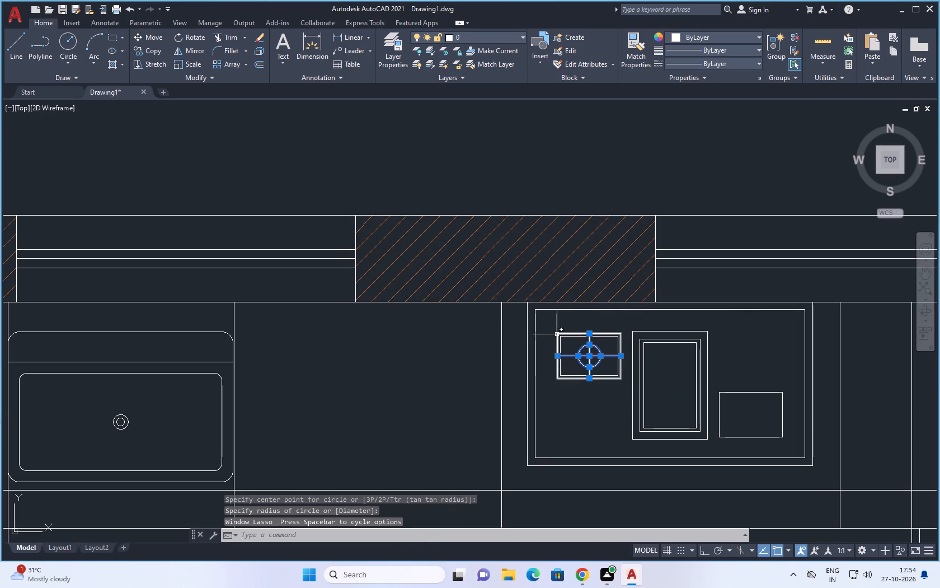
drag(554, 330, 626, 329)
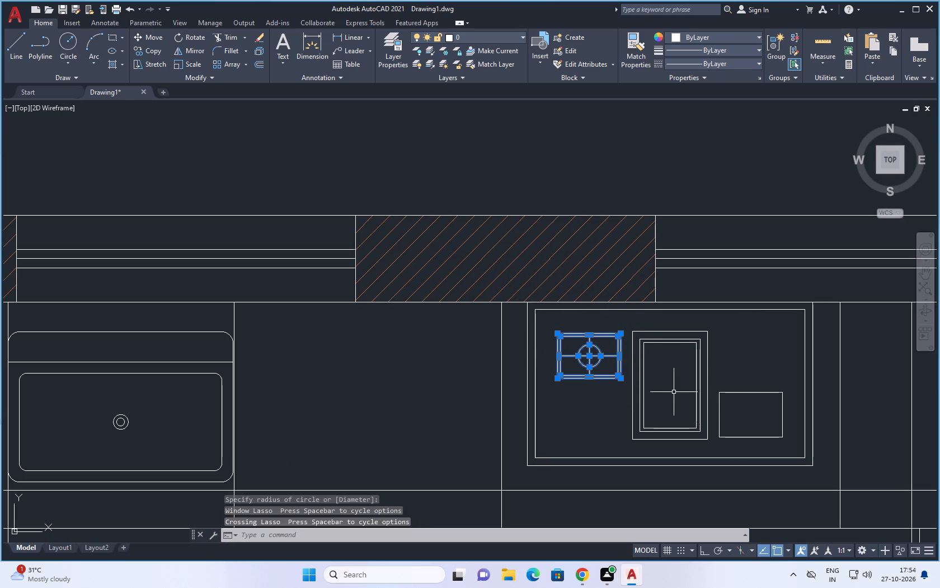
key(m)
key(i)
key(space)
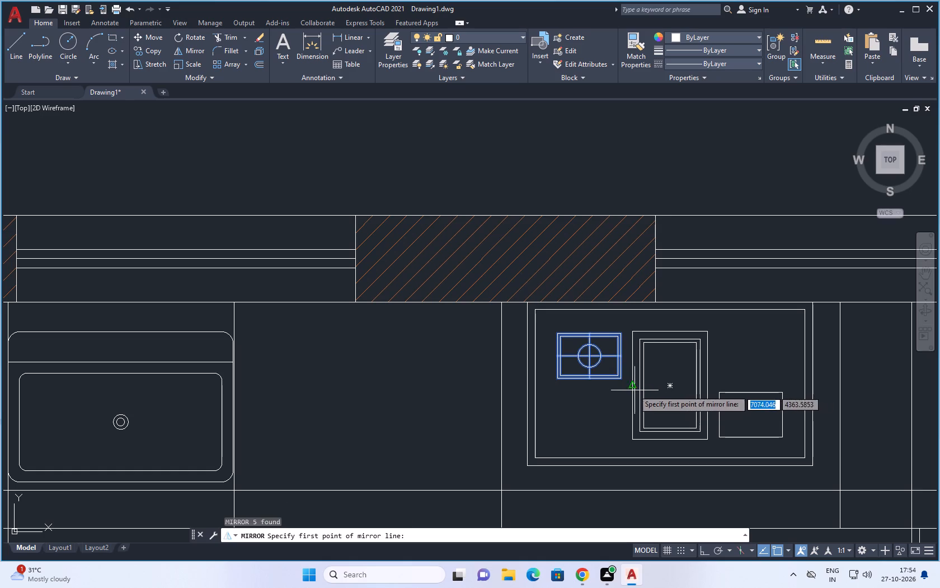
click(632, 386)
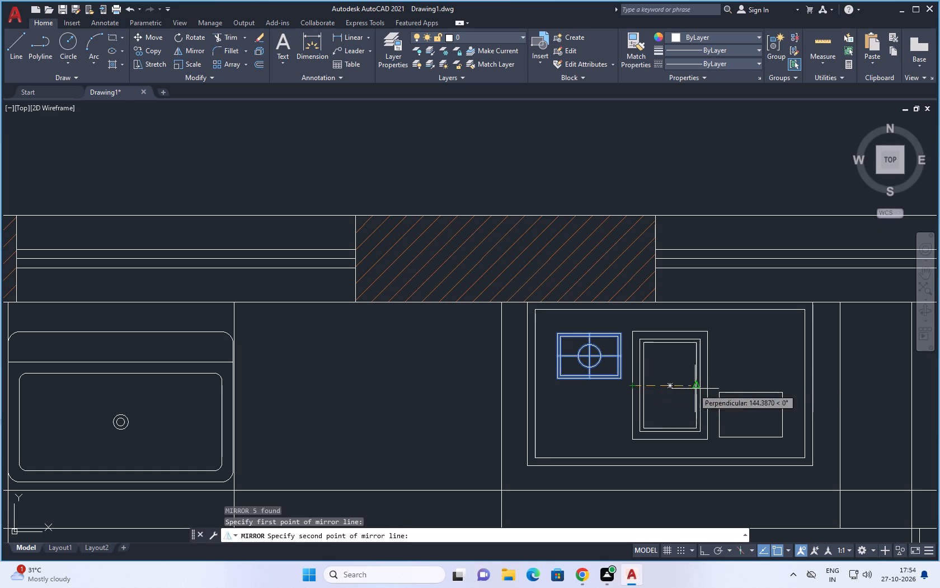
click(706, 389)
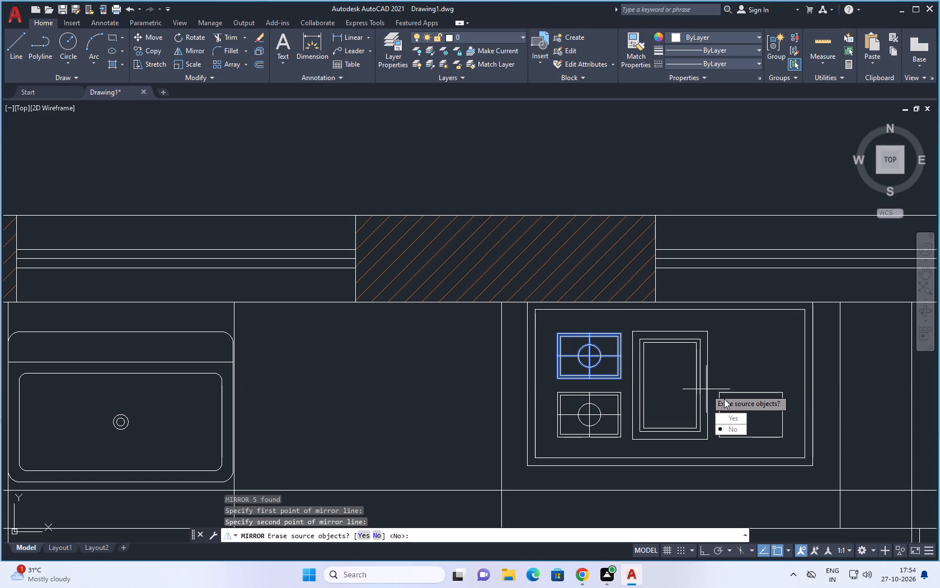
key(space)
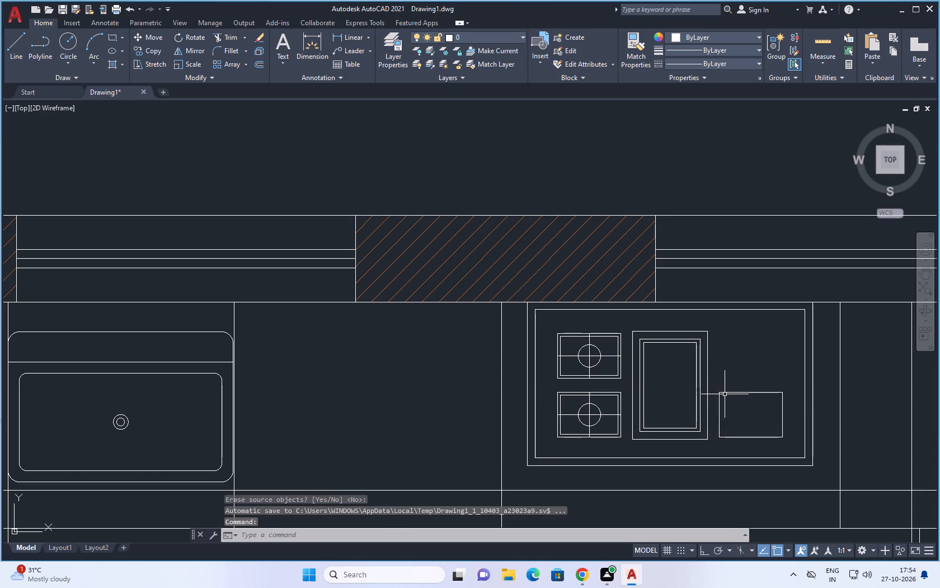
Delete the plain lower-right burner rectangle of the cooktop.
click(725, 393)
key(Delete)
Mirror both detailed left burners to the right side about the central rectangle's vertical centre line, keeping the originals.
drag(625, 344, 557, 380)
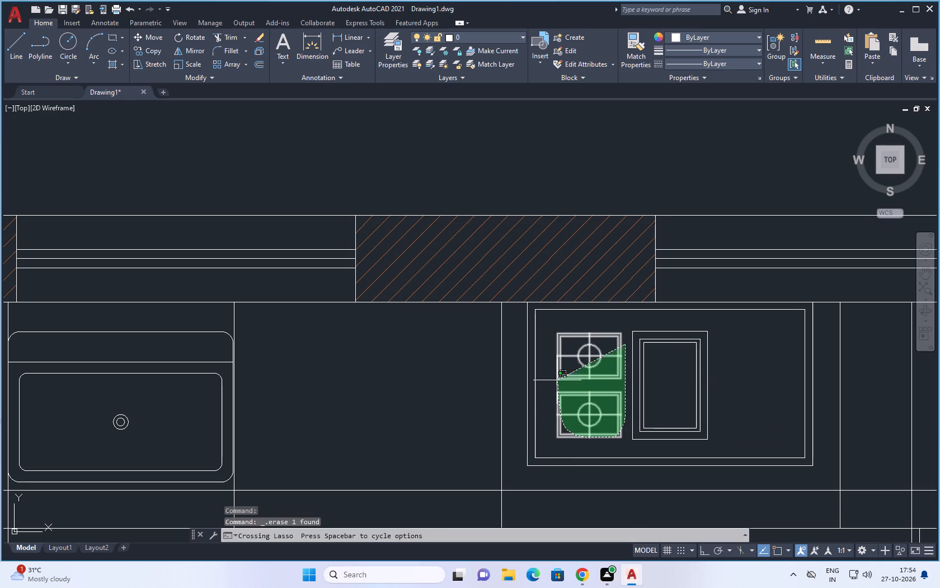
drag(557, 380, 556, 334)
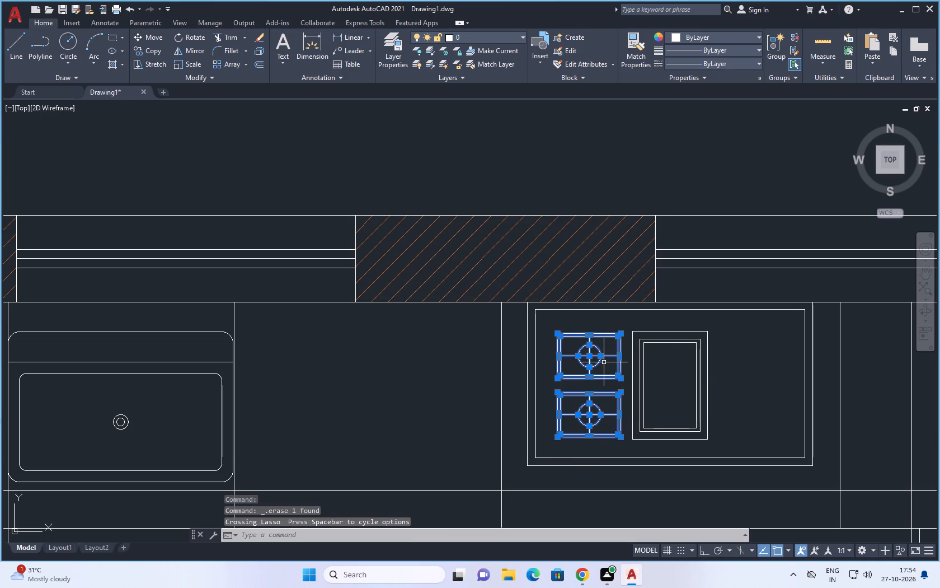
text(MI)
key(space)
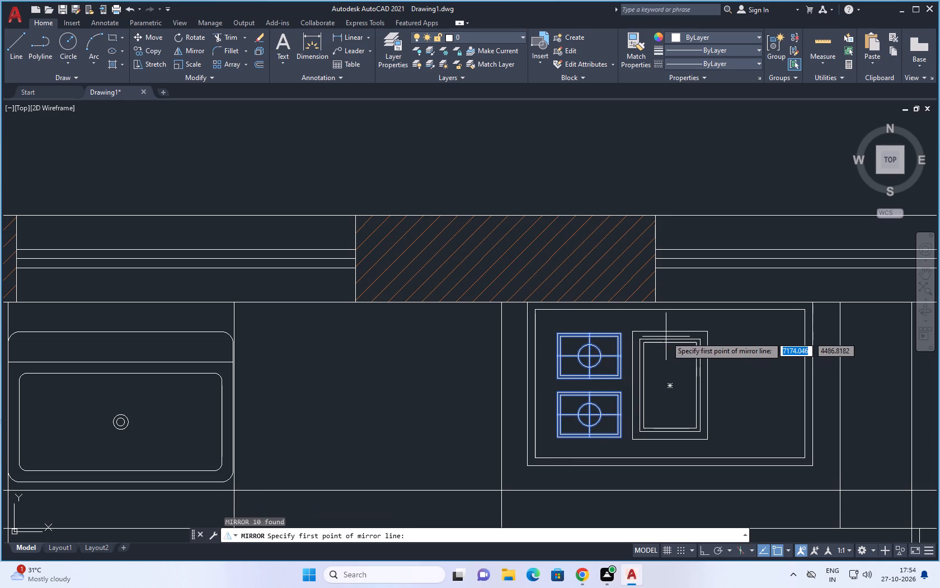
click(669, 334)
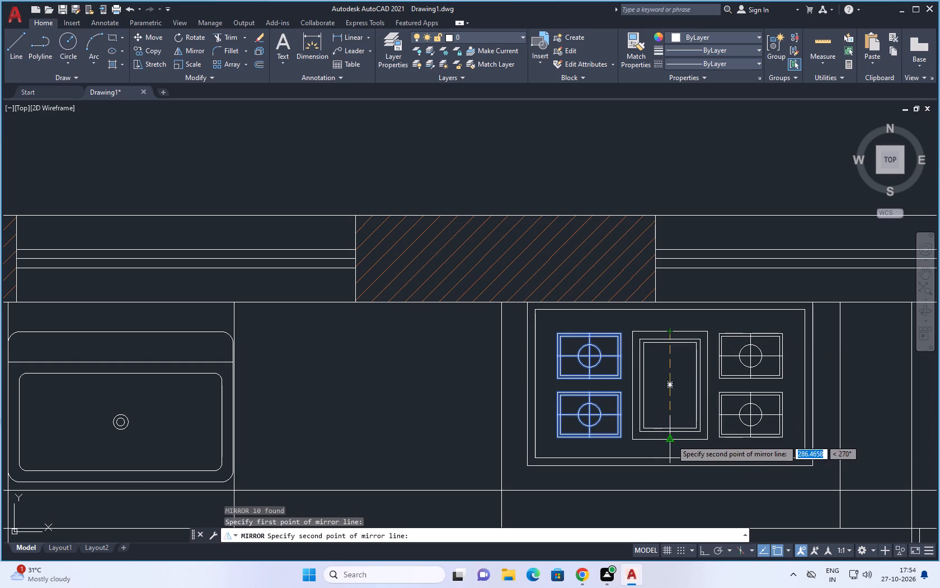
click(671, 440)
key(space)
Delete the cooktop's outermost rectangle and the long horizontal line just below it, behind the counter's front edge.
scroll(637, 351, down, 2)
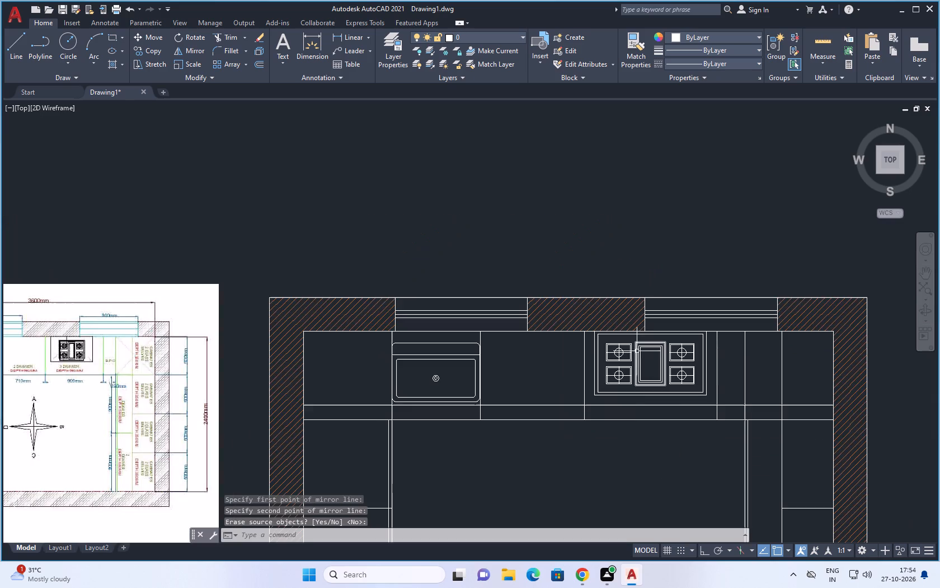
click(622, 397)
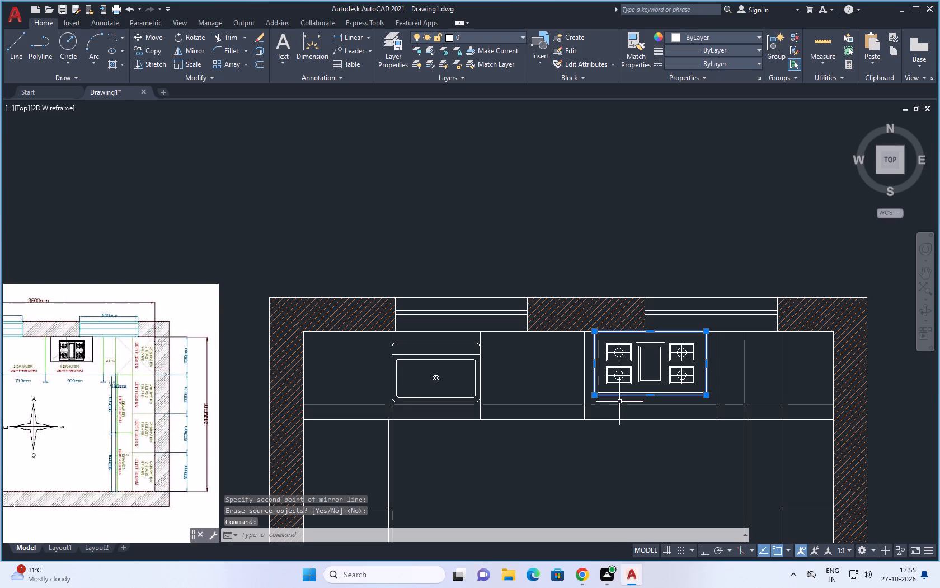
click(617, 407)
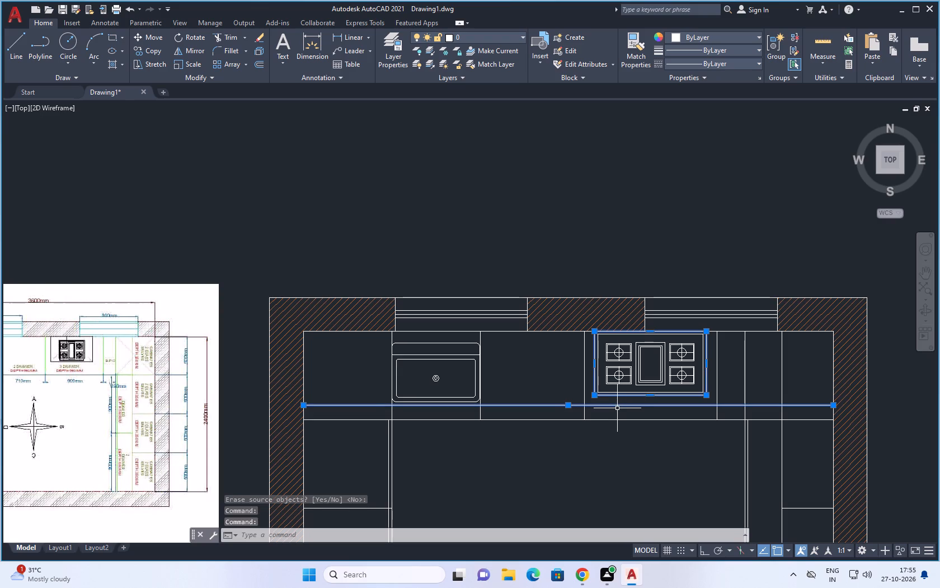
key(Delete)
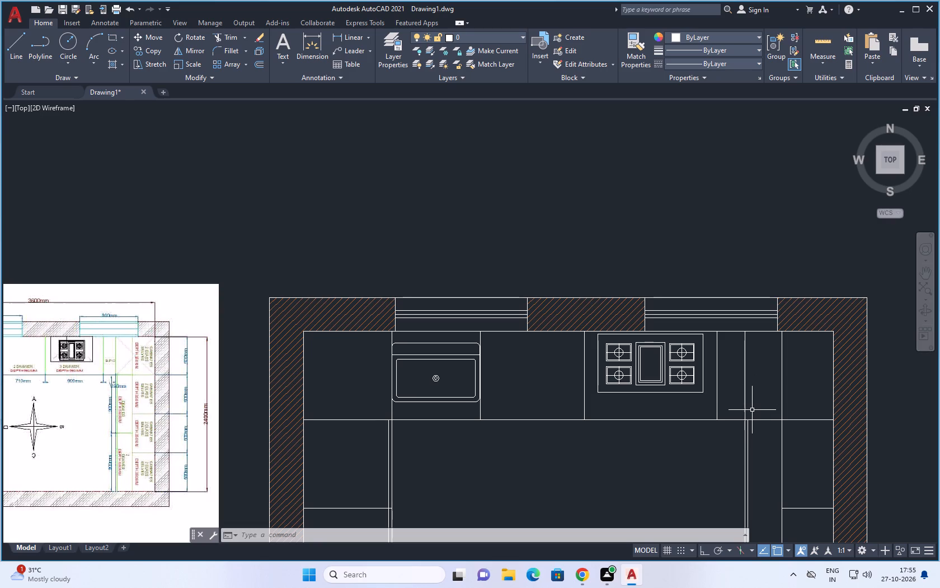
Offset the left cabinet run's vertical front line by 300 toward the left wall.
scroll(759, 410, down, 1)
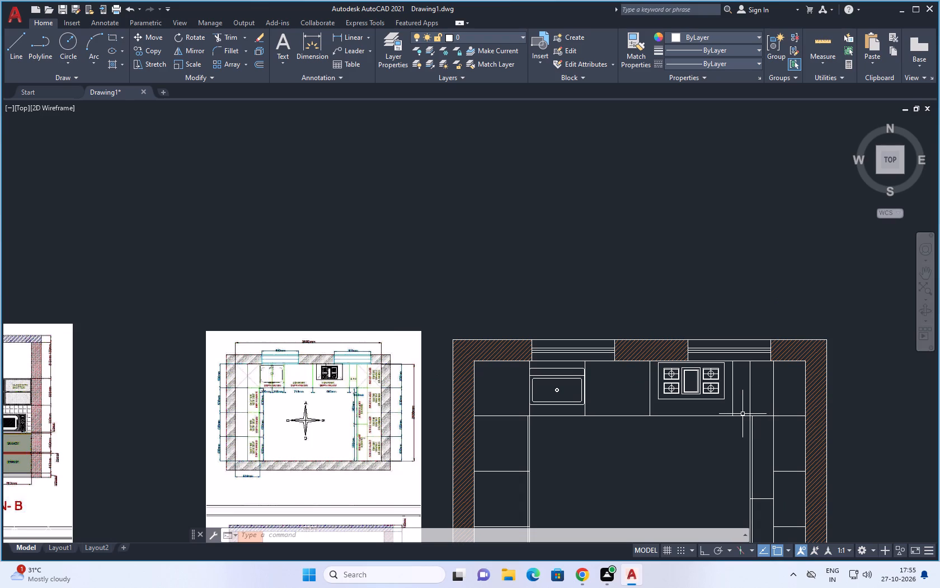
scroll(728, 414, down, 1)
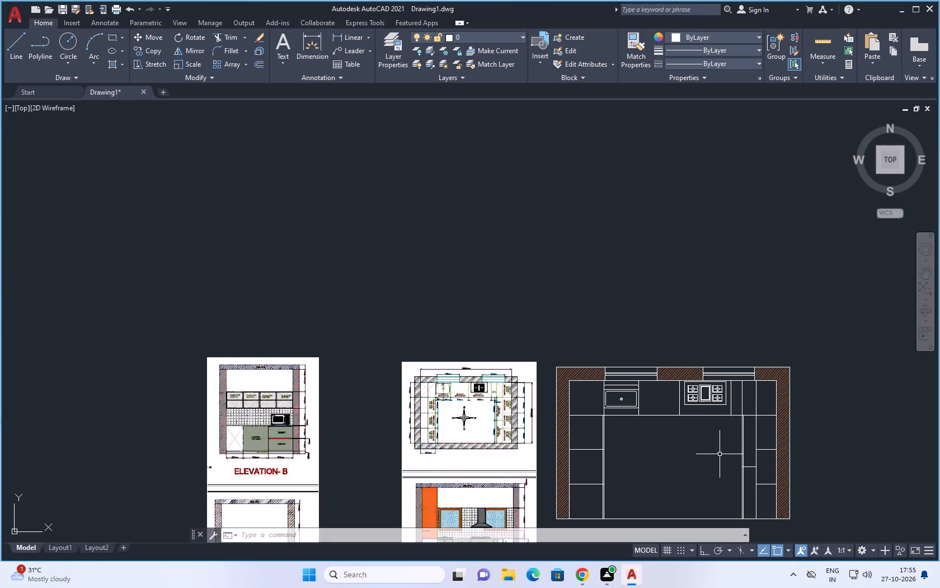
middle_drag(717, 452, 709, 415)
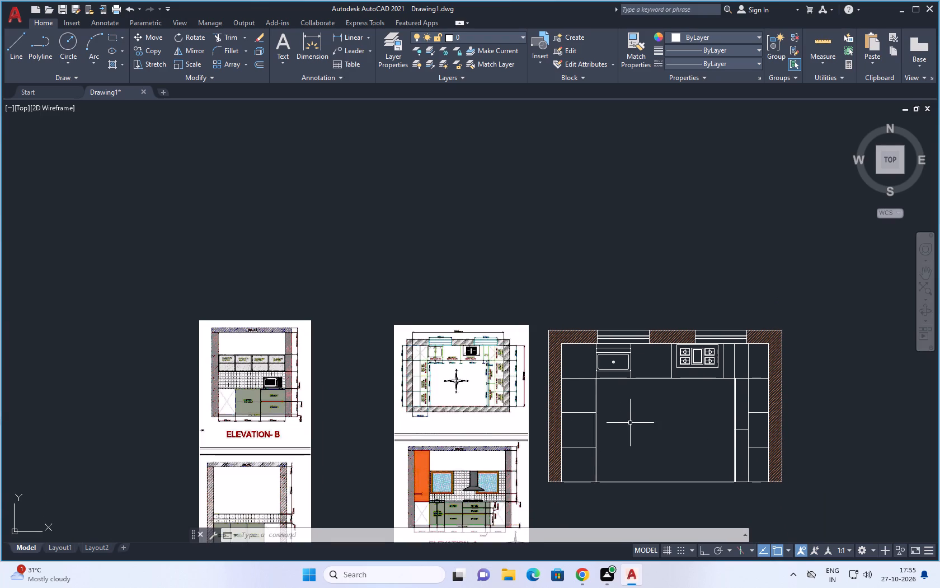
scroll(632, 421, down, 1)
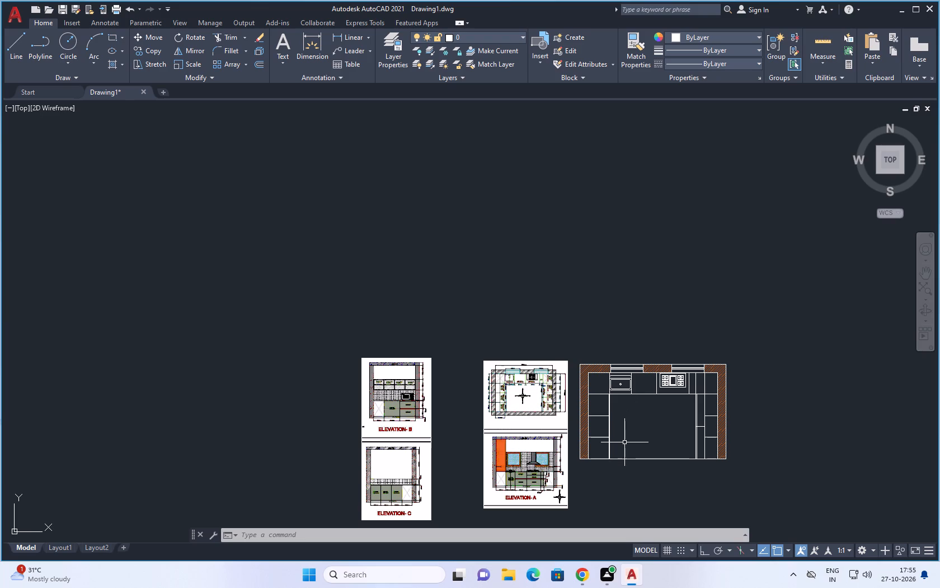
key(Escape)
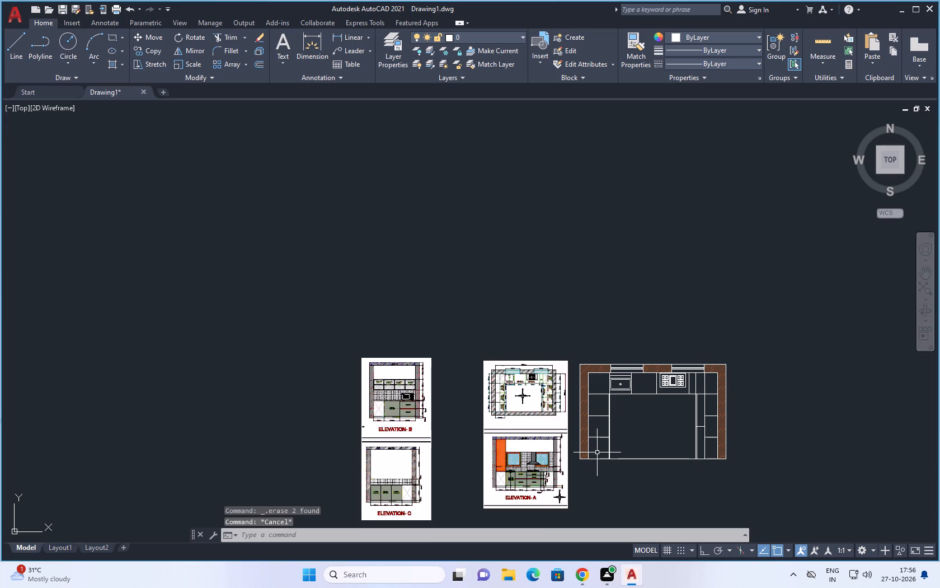
scroll(606, 442, up, 2)
text(O)
key(space)
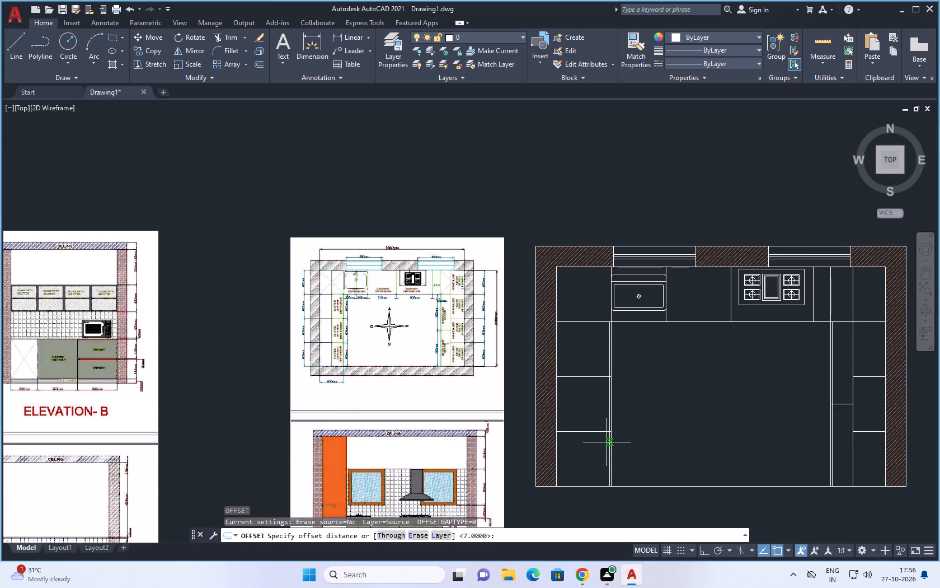
text(300)
key(space)
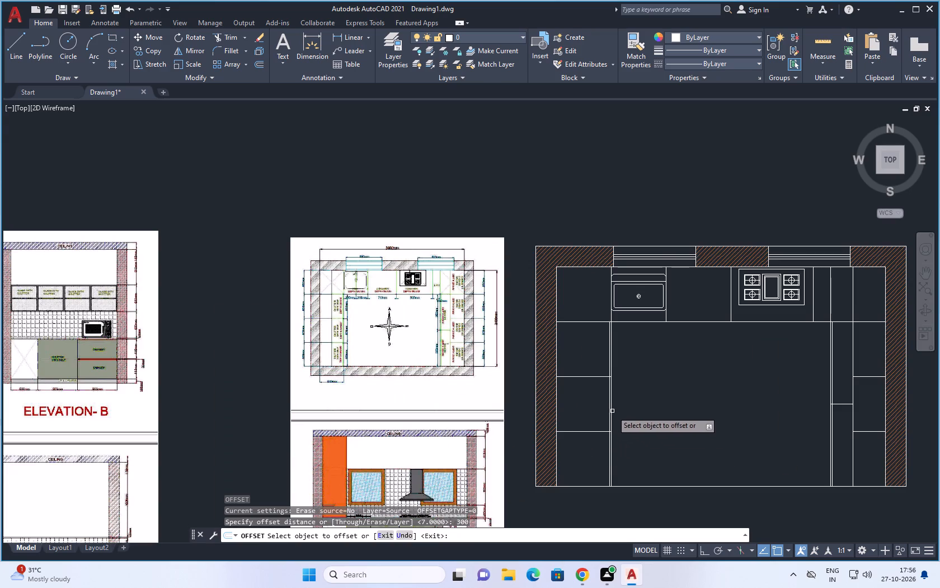
click(609, 401)
click(551, 412)
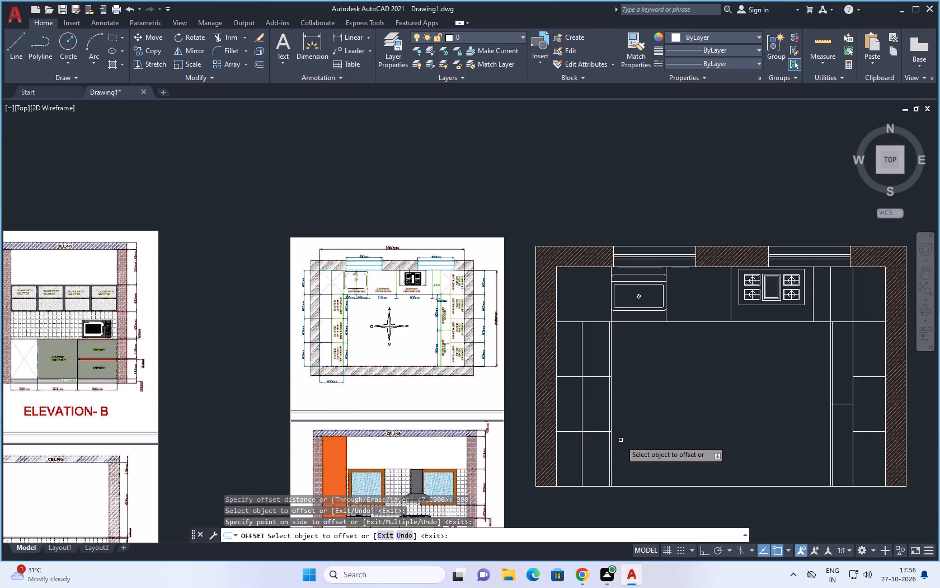
key(space)
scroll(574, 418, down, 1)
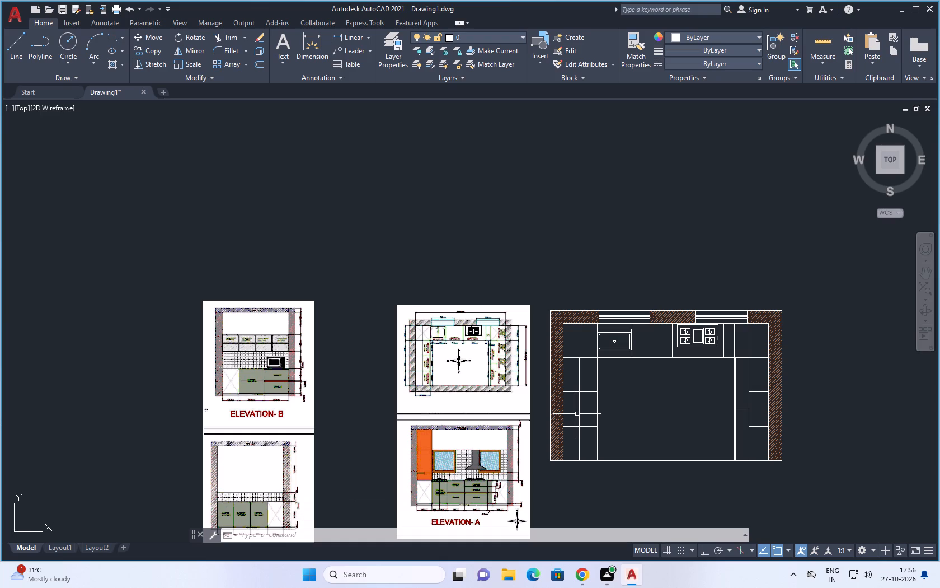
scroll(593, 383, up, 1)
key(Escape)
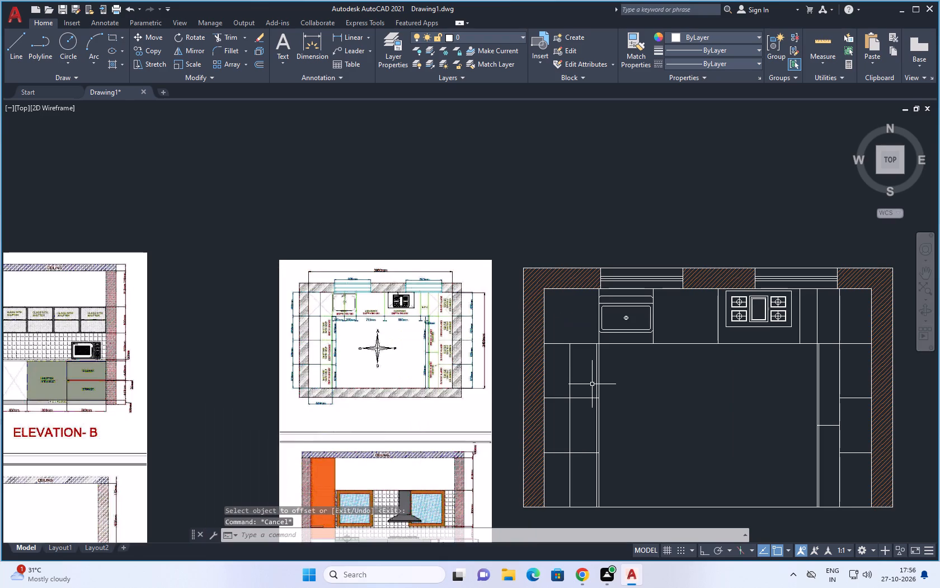
Add a multiline text label reading SINK in the counter space just below the sink basin.
key(t)
key(space)
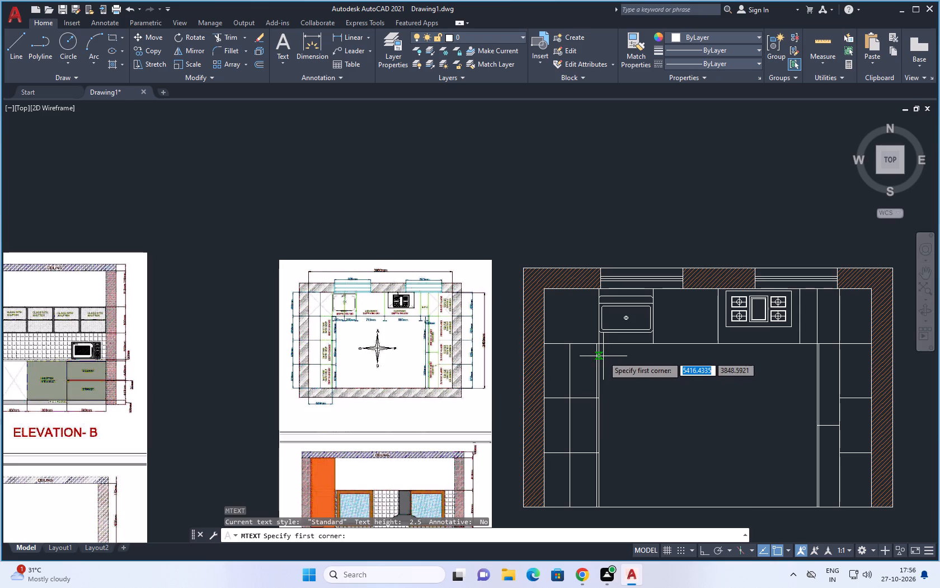
scroll(603, 356, up, 1)
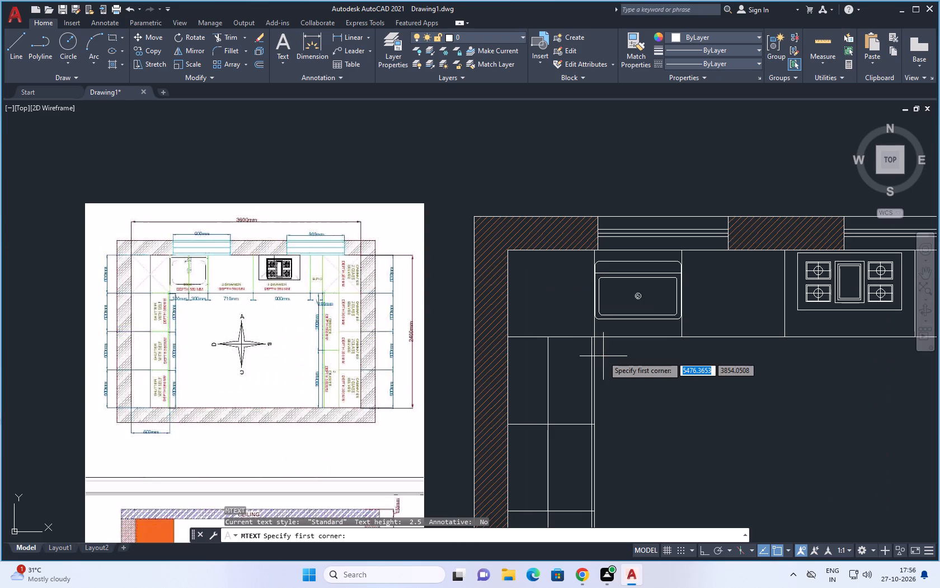
scroll(603, 356, up, 2)
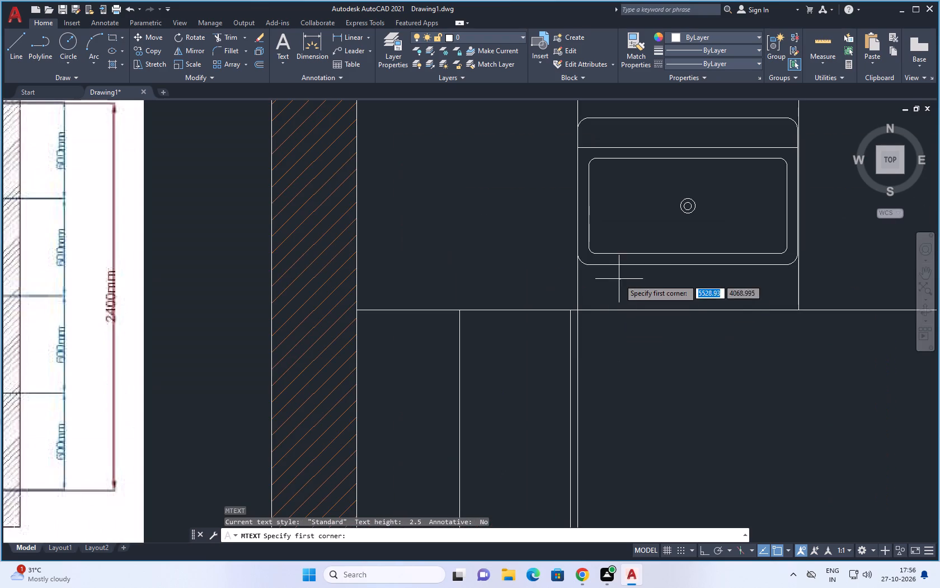
click(626, 273)
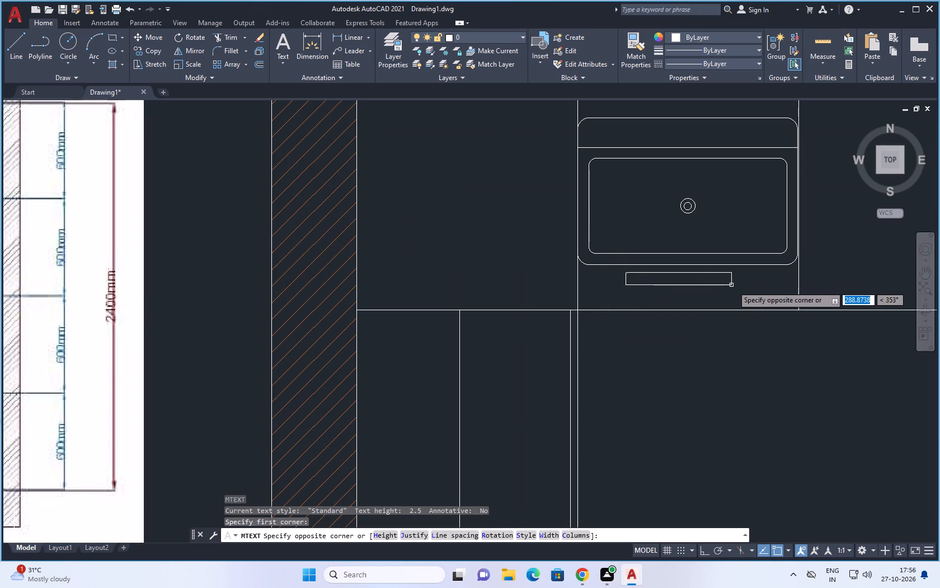
click(737, 287)
key(s)
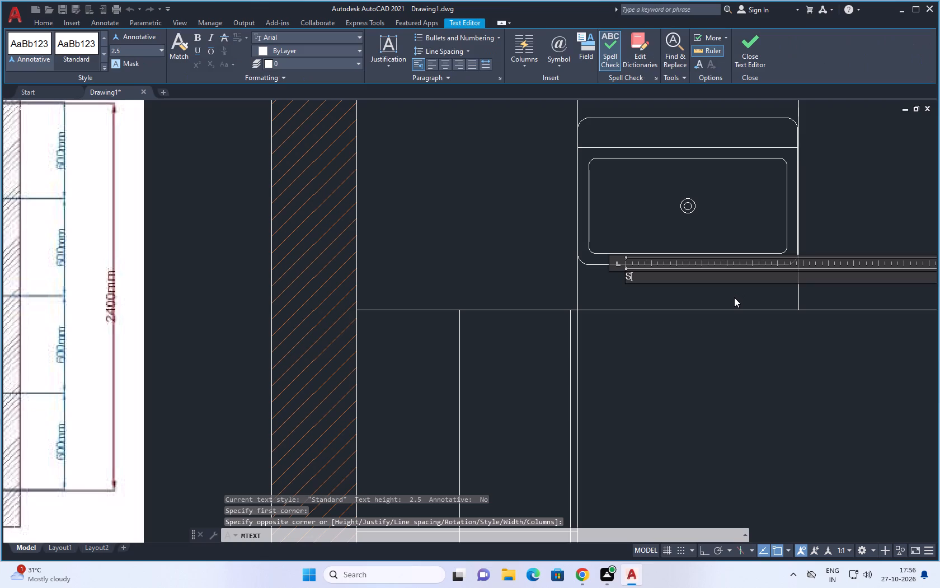
text(INK)
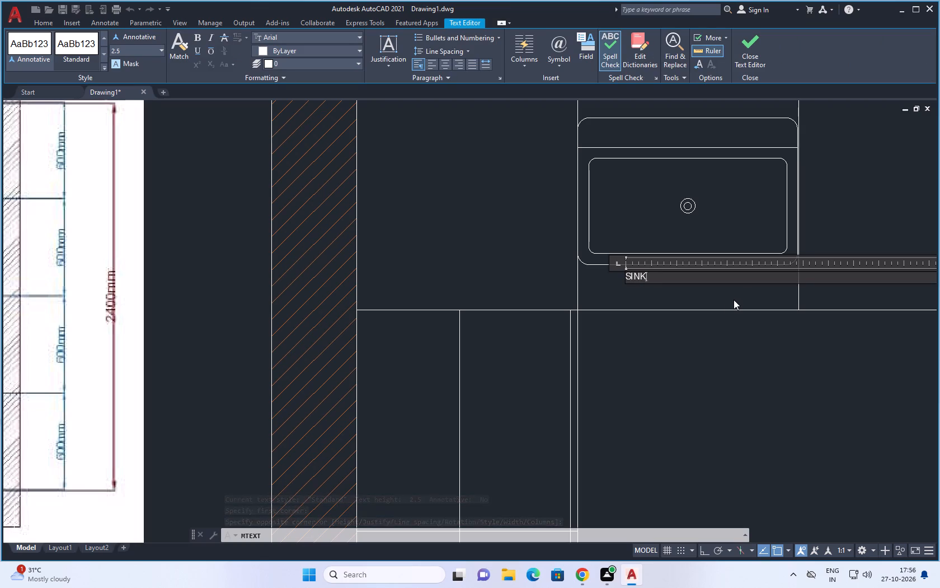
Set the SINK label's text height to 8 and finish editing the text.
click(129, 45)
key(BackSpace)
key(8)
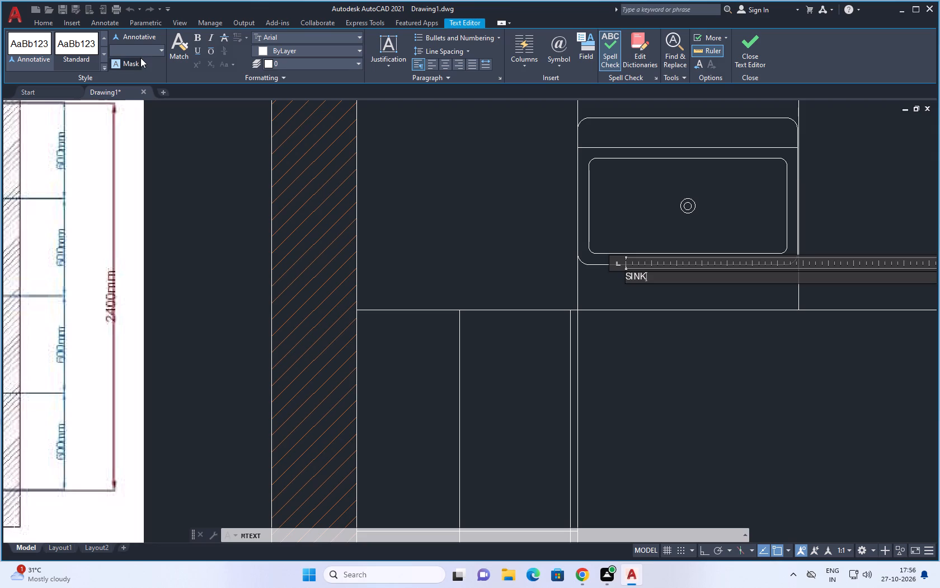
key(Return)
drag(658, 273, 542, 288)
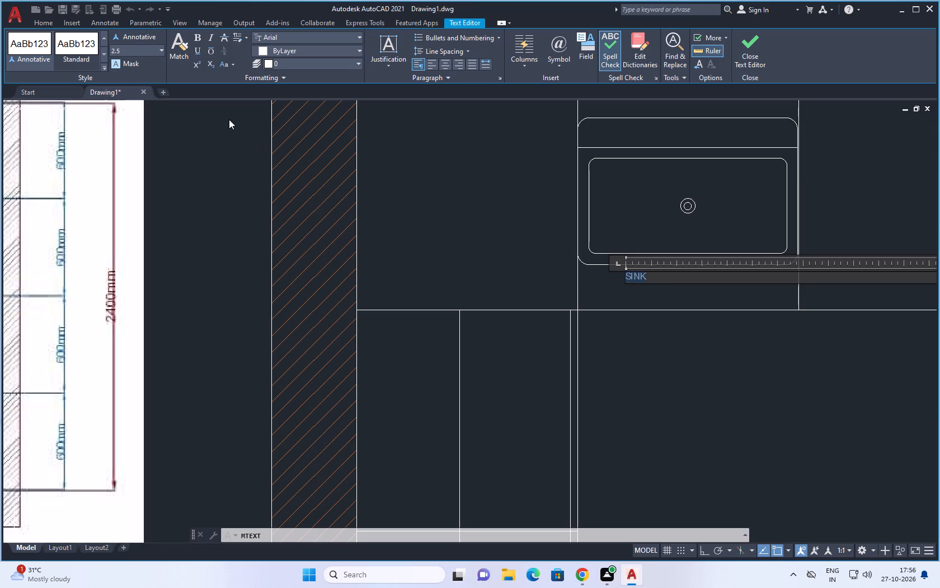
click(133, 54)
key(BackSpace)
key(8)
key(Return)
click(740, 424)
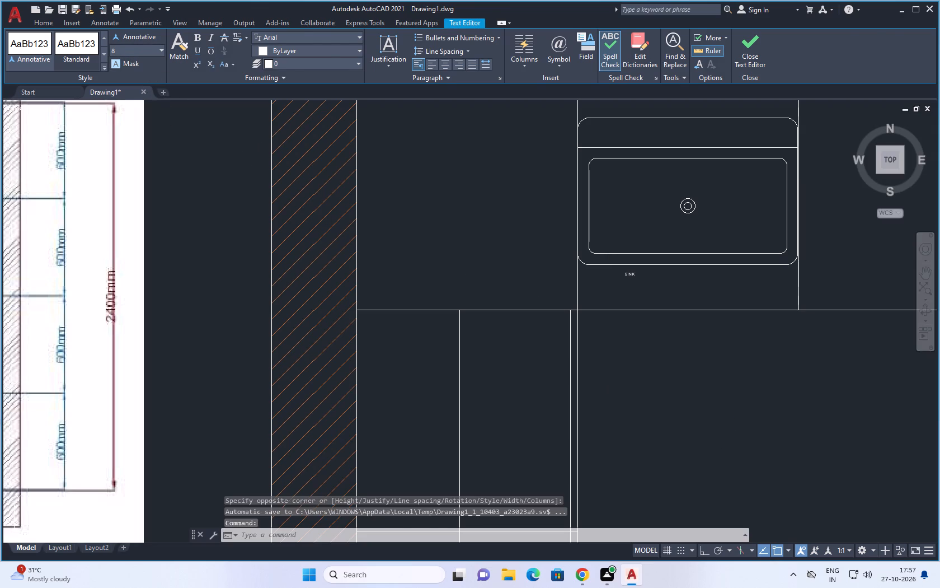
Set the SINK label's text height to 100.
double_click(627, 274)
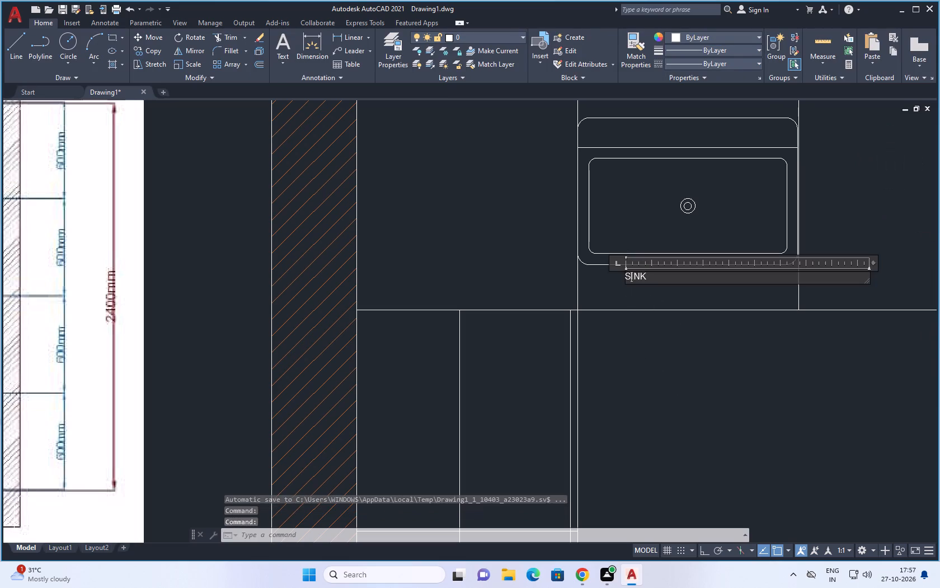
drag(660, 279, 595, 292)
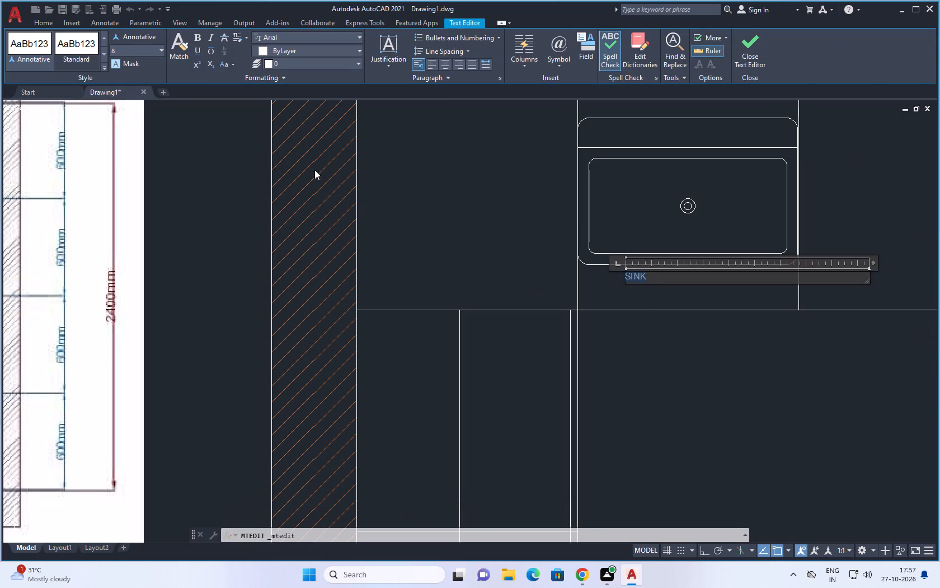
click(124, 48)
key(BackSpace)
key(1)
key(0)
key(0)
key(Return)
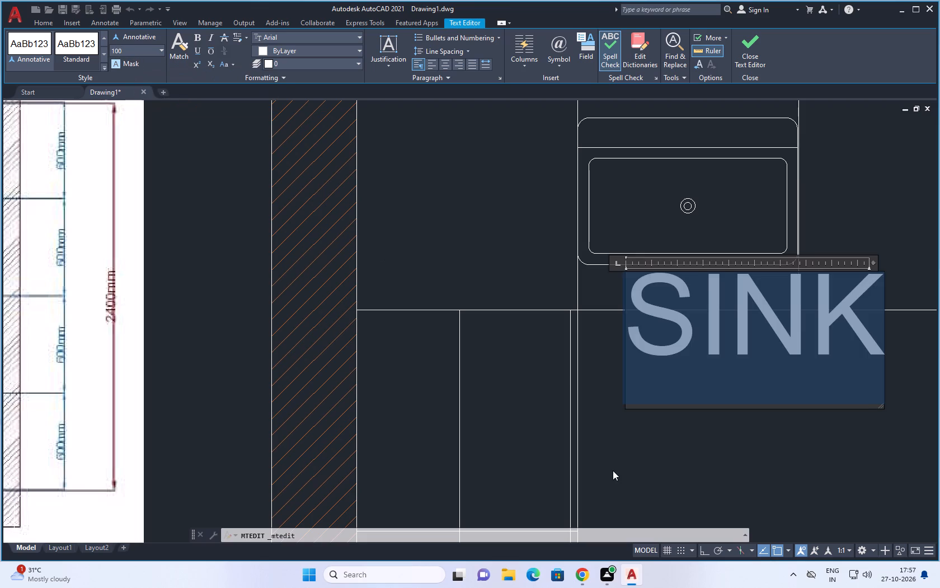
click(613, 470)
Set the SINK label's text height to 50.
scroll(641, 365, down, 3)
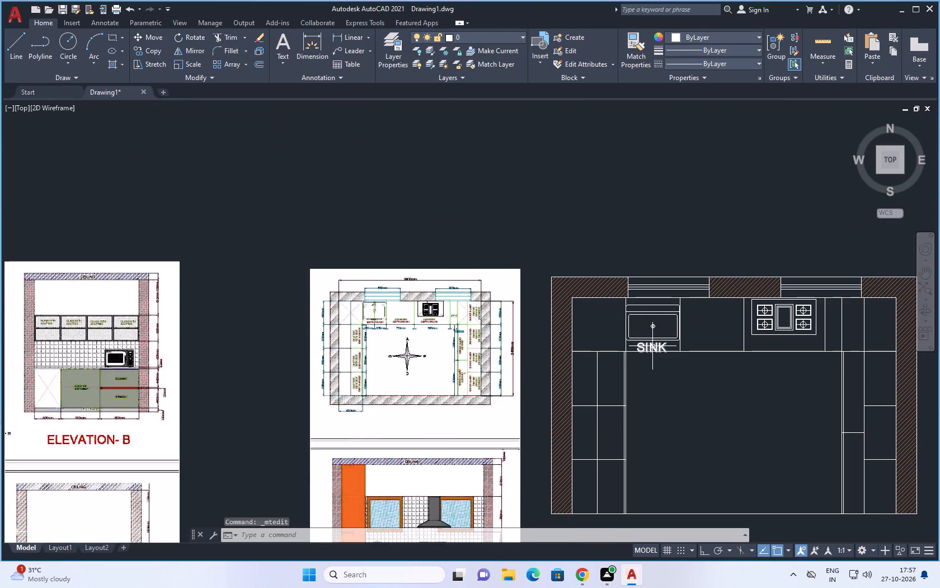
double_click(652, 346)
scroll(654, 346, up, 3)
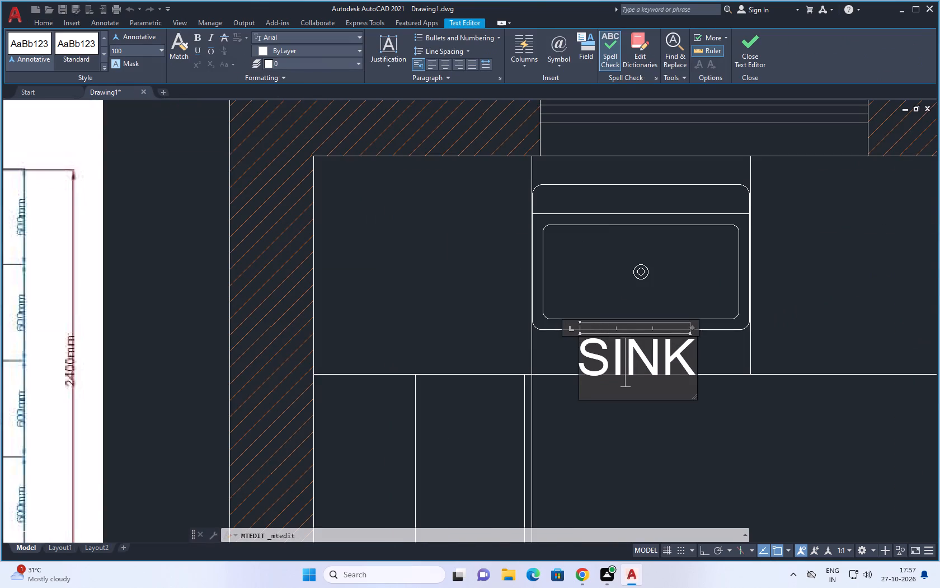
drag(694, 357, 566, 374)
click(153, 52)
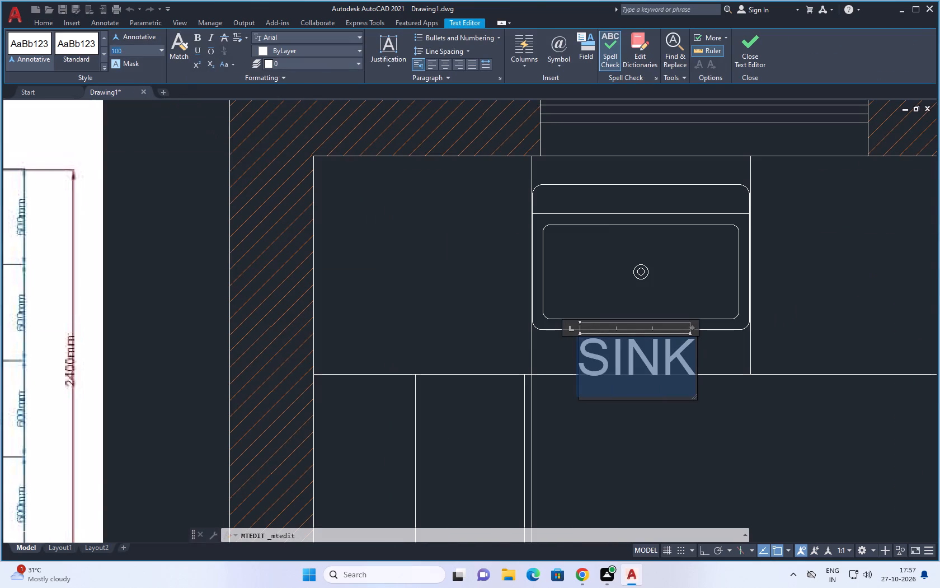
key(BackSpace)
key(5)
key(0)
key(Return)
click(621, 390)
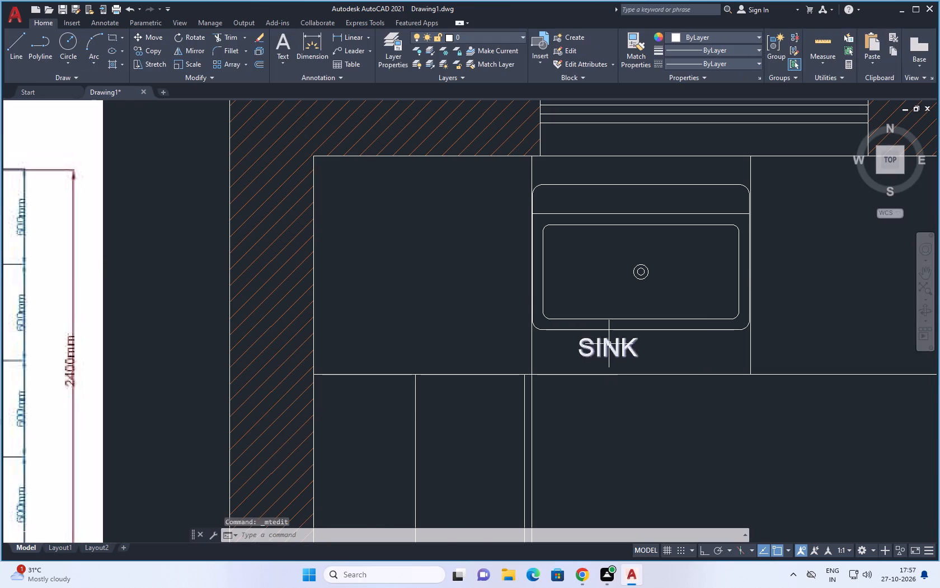
Set the SINK label's text height to 40.
scroll(609, 344, down, 3)
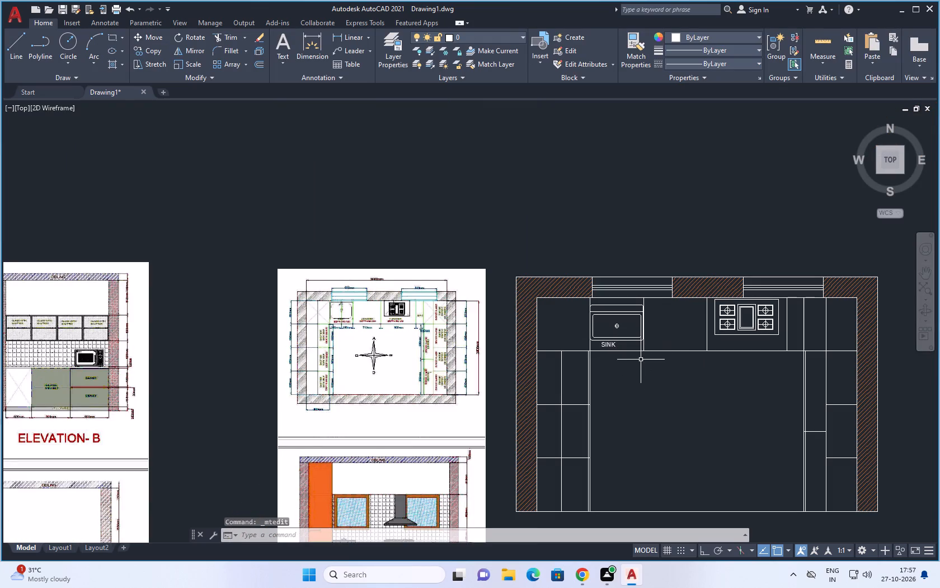
scroll(601, 349, up, 2)
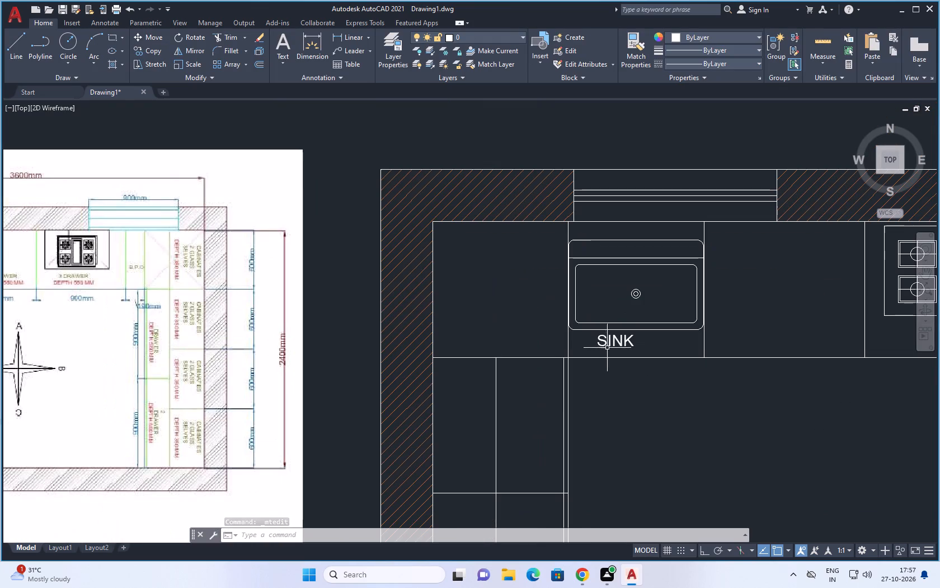
double_click(617, 340)
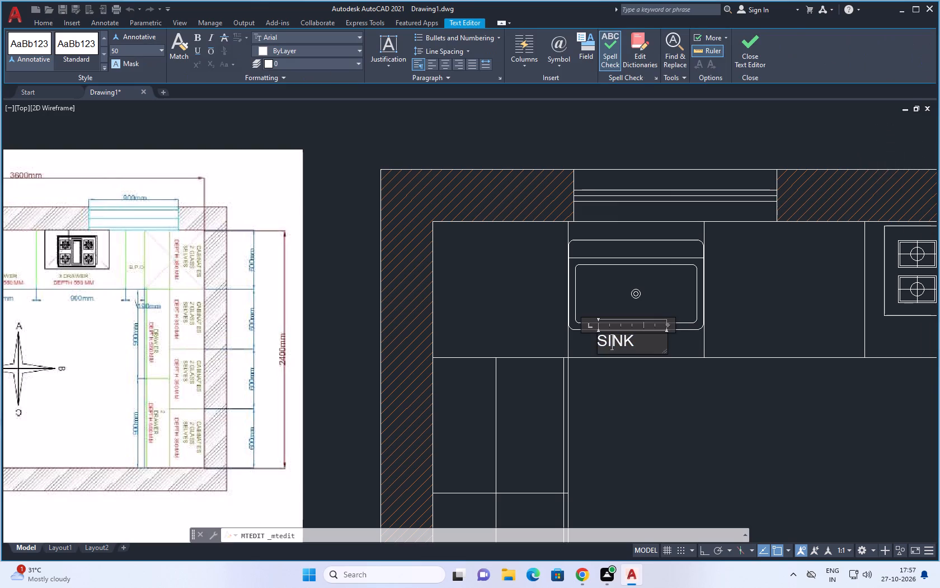
drag(643, 344, 570, 356)
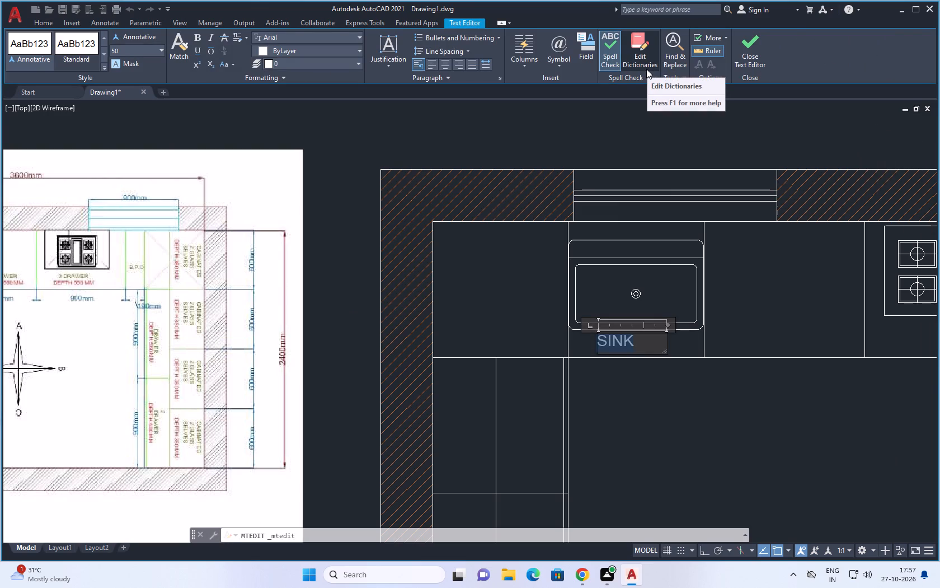
click(124, 51)
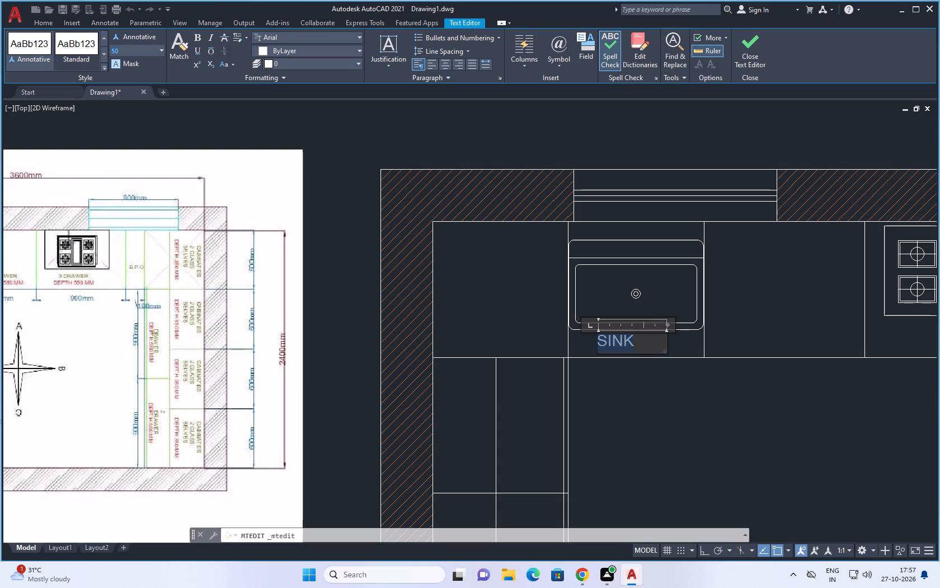
key(BackSpace)
text(40)
key(Return)
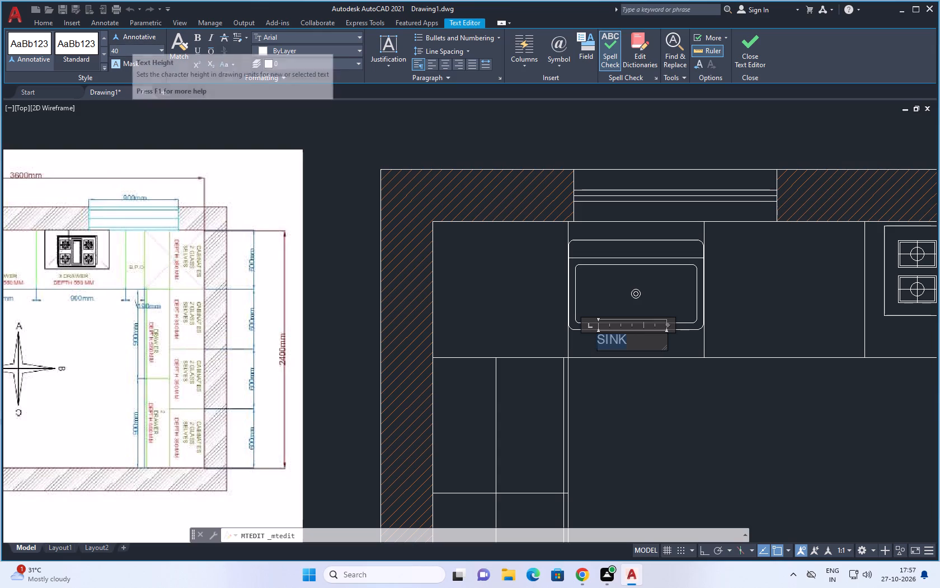
click(654, 403)
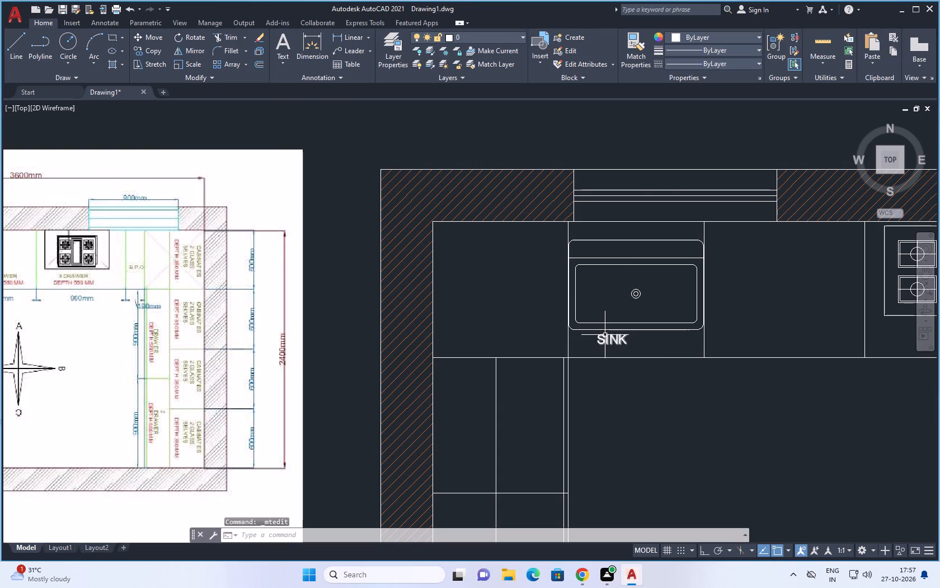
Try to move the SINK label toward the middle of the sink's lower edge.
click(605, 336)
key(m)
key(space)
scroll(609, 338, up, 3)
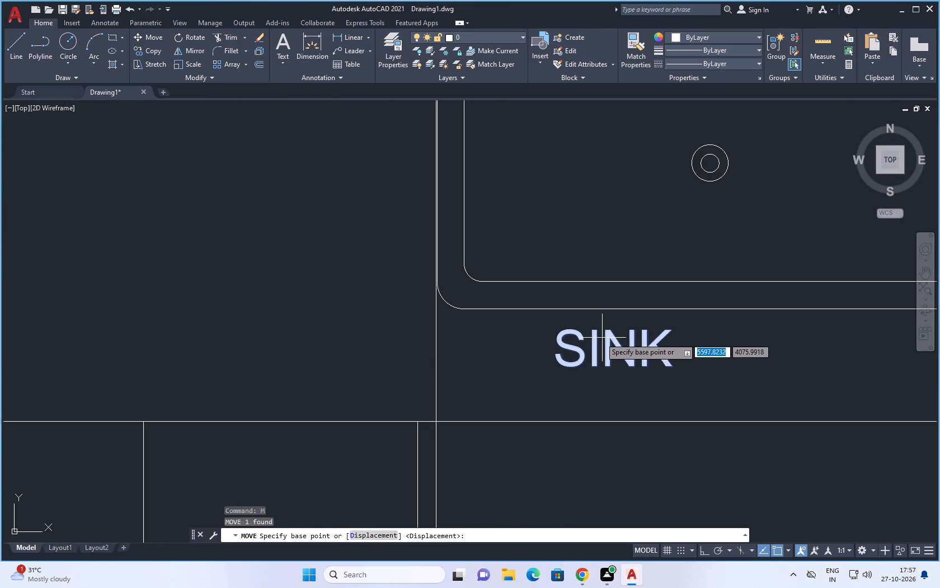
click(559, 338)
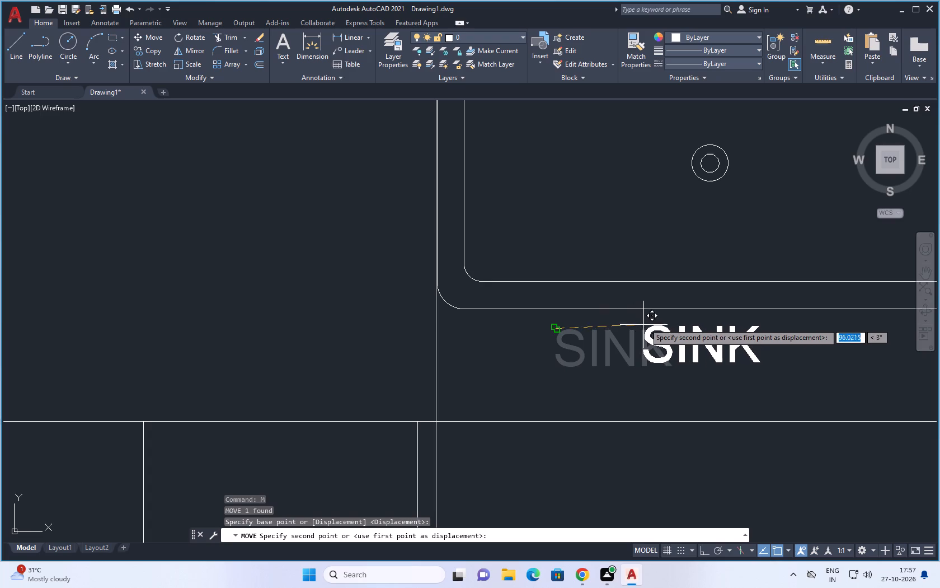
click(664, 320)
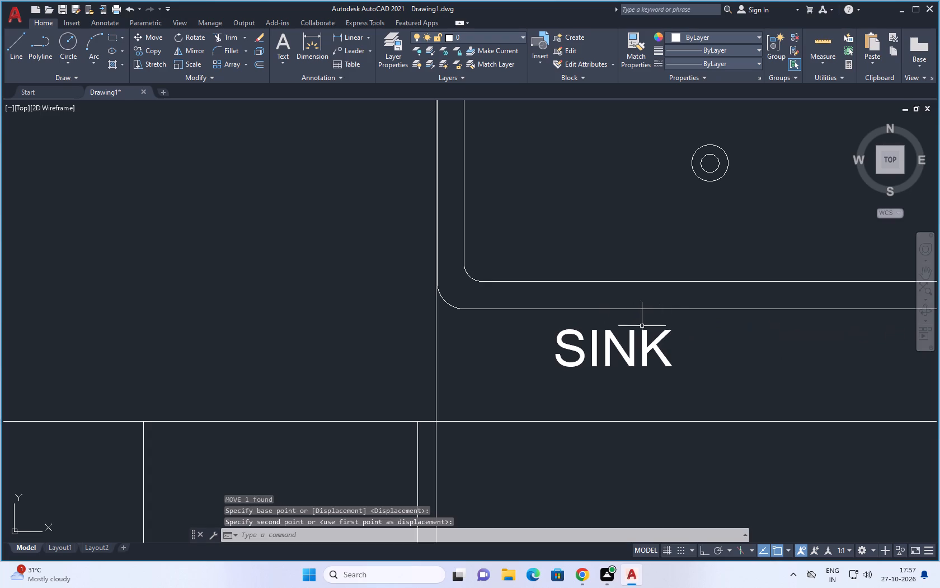
Move the SINK label from its upper-left corner so it sits centred directly beneath the sink's lower edge.
click(646, 331)
text(M)
key(space)
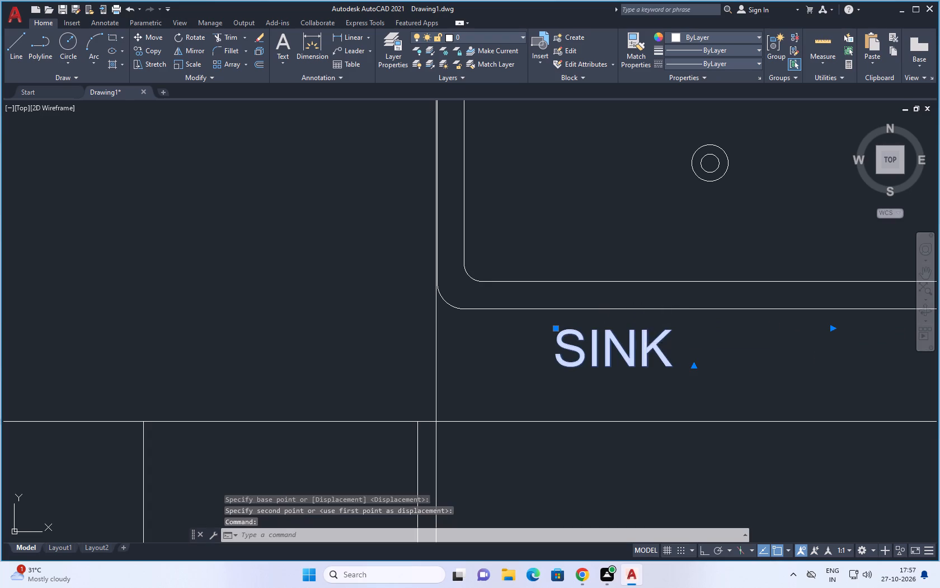
click(559, 337)
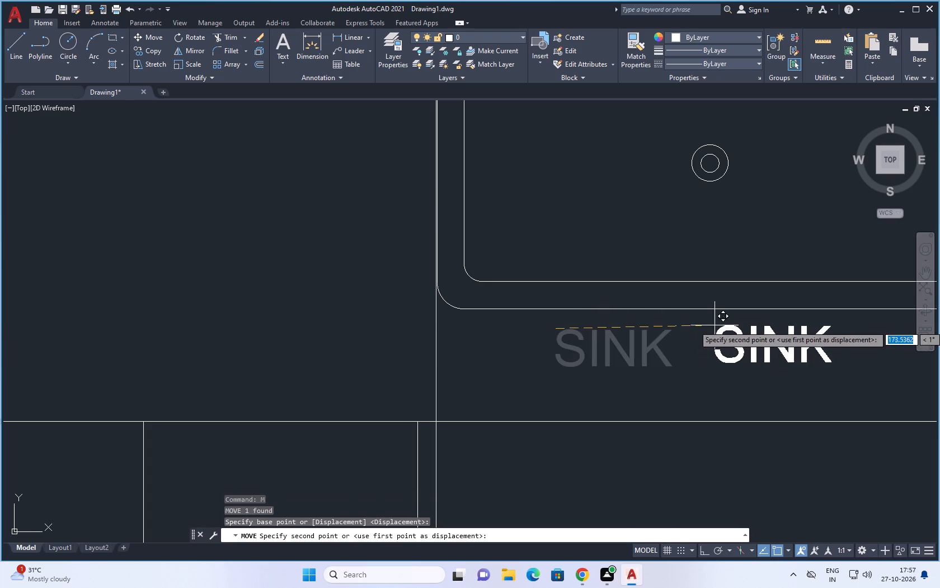
scroll(713, 323, down, 4)
scroll(713, 323, up, 3)
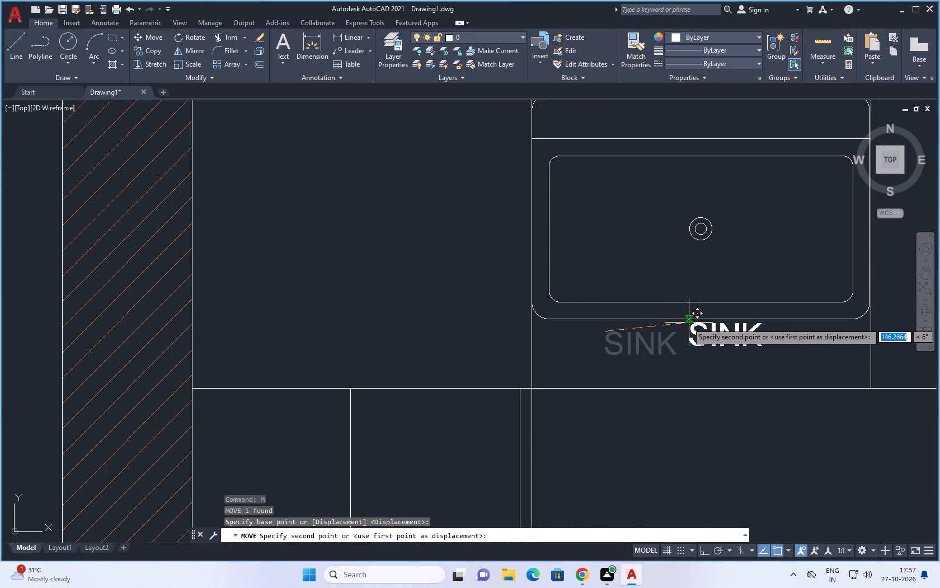
click(669, 321)
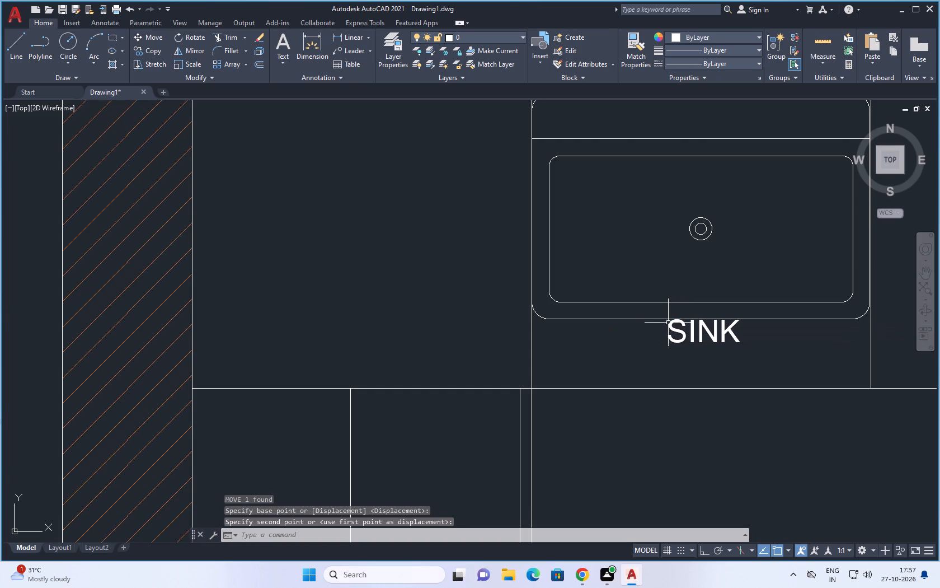
Move the SINK label slightly to the left so it lines up with the drain above it.
click(723, 335)
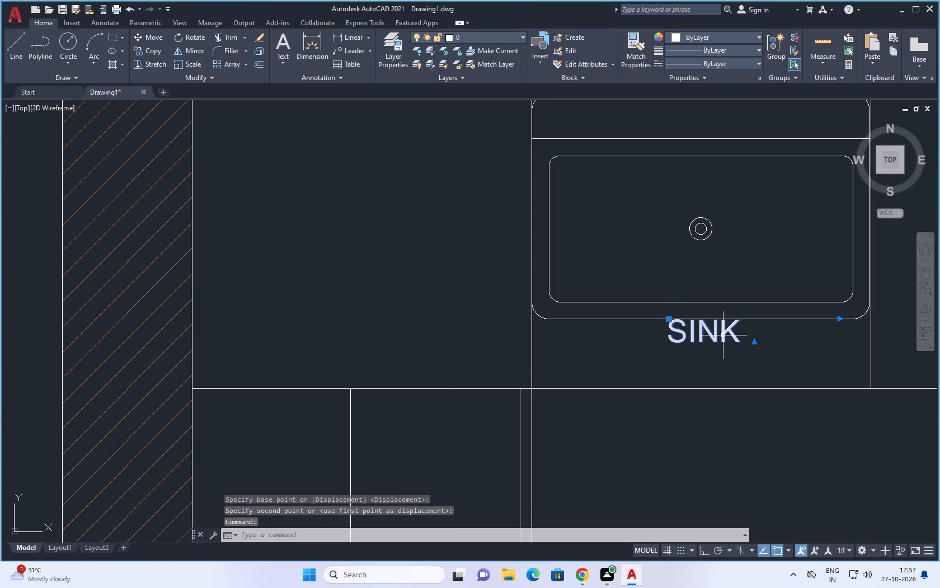
text(M)
key(space)
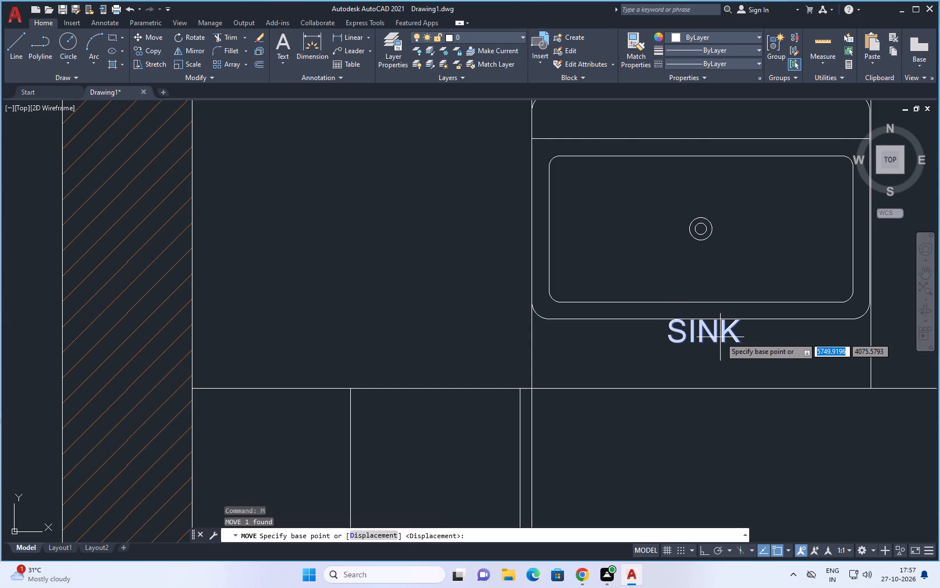
scroll(720, 337, up, 1)
click(647, 344)
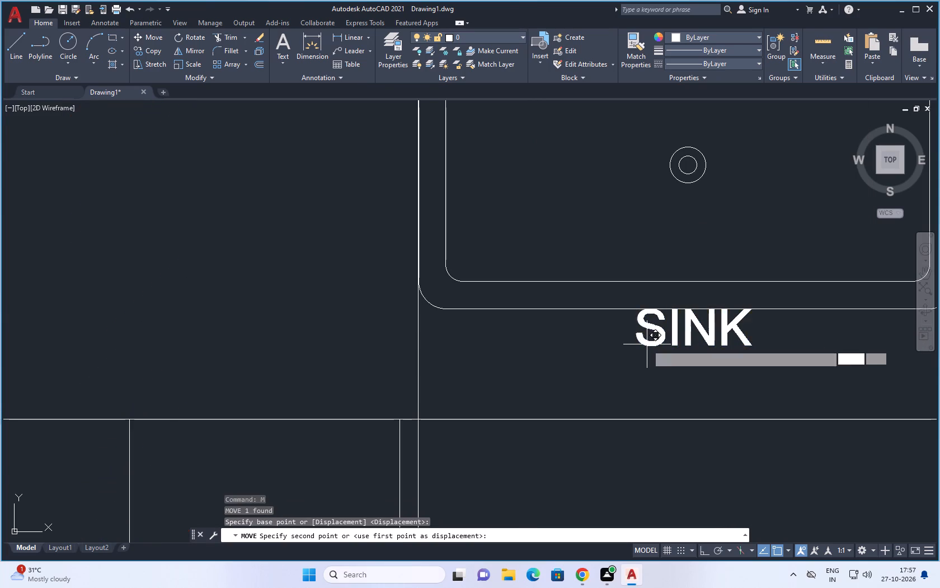
click(634, 346)
Copy the SINK label into the lower part of the empty counter section between the sink and the cooktop.
scroll(641, 347, down, 4)
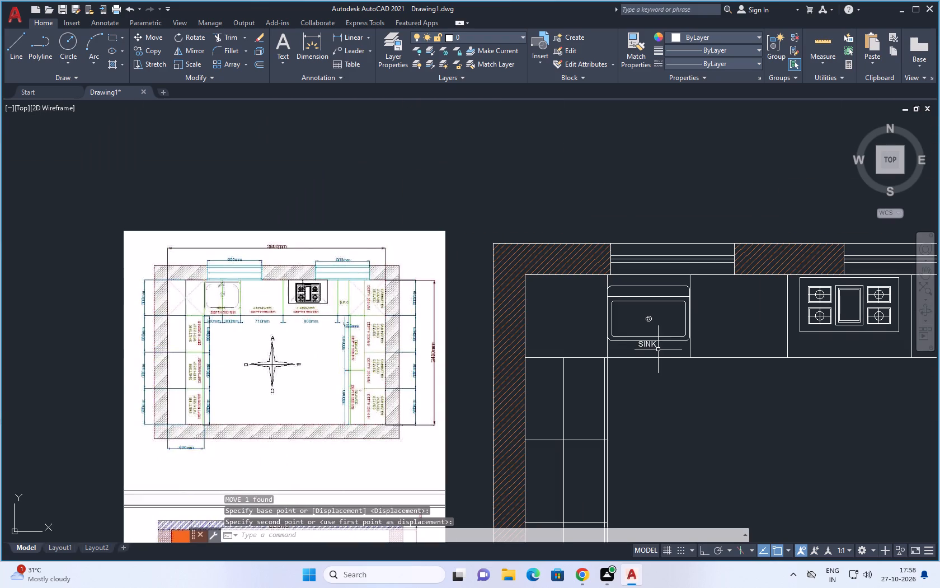
scroll(209, 321, up, 2)
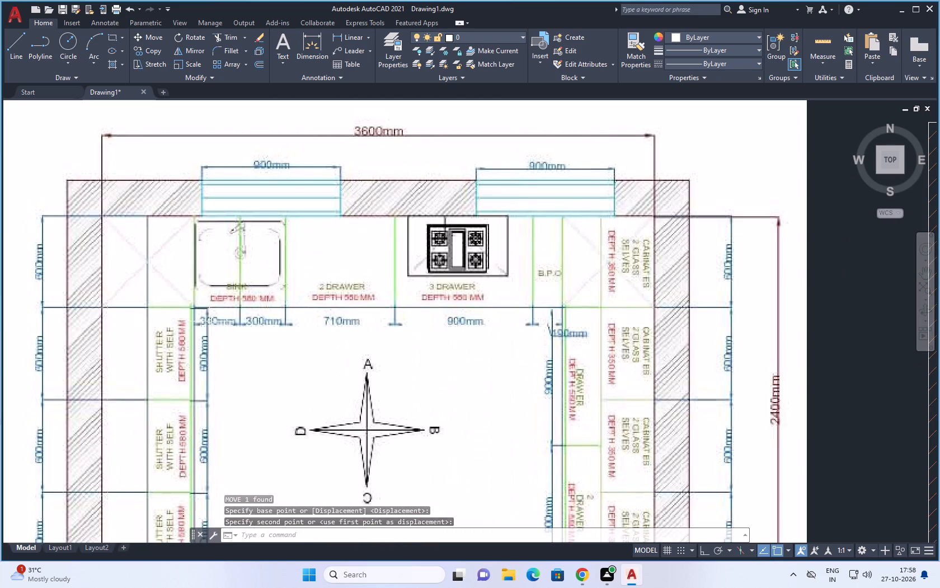
scroll(213, 317, down, 3)
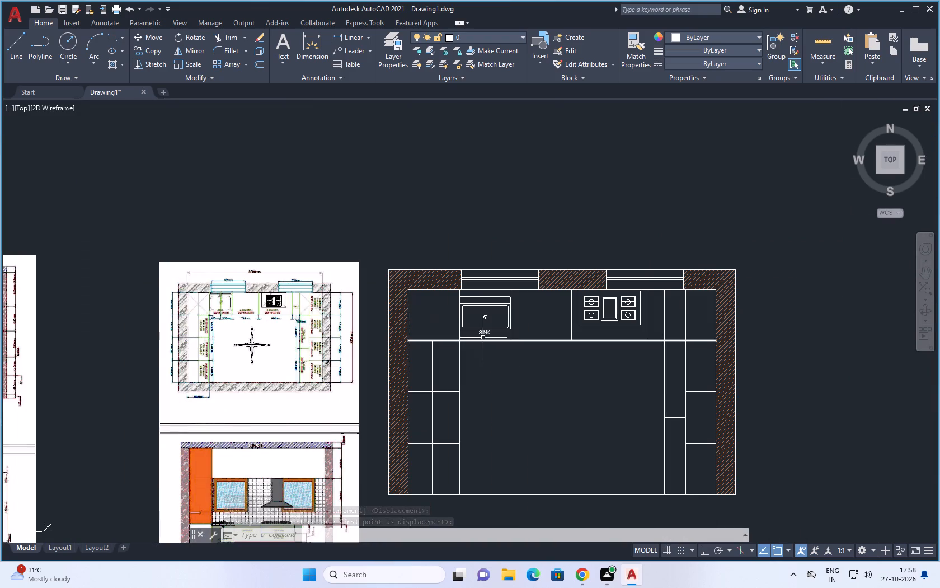
scroll(483, 330, up, 4)
click(481, 347)
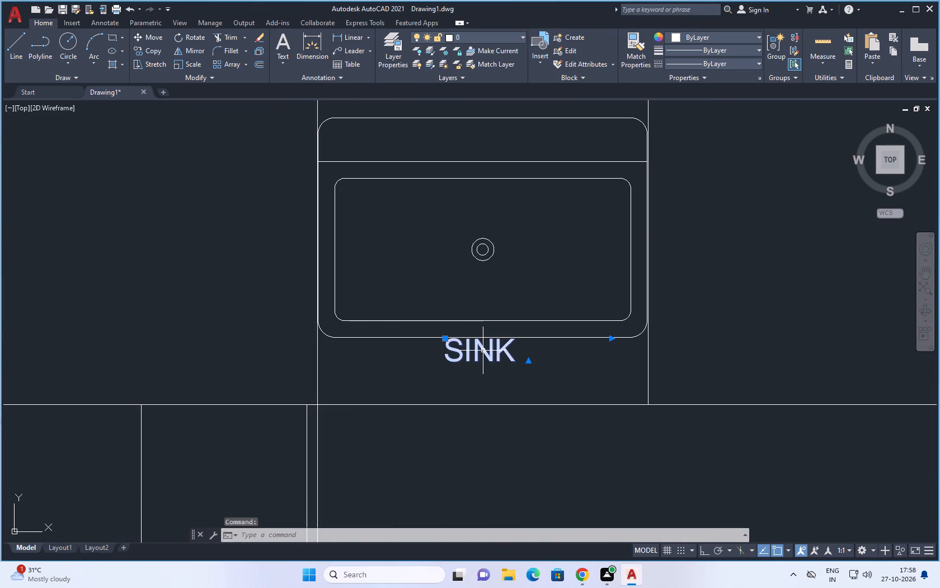
key(ctrl+c)
key(ctrl+v)
scroll(683, 356, down, 3)
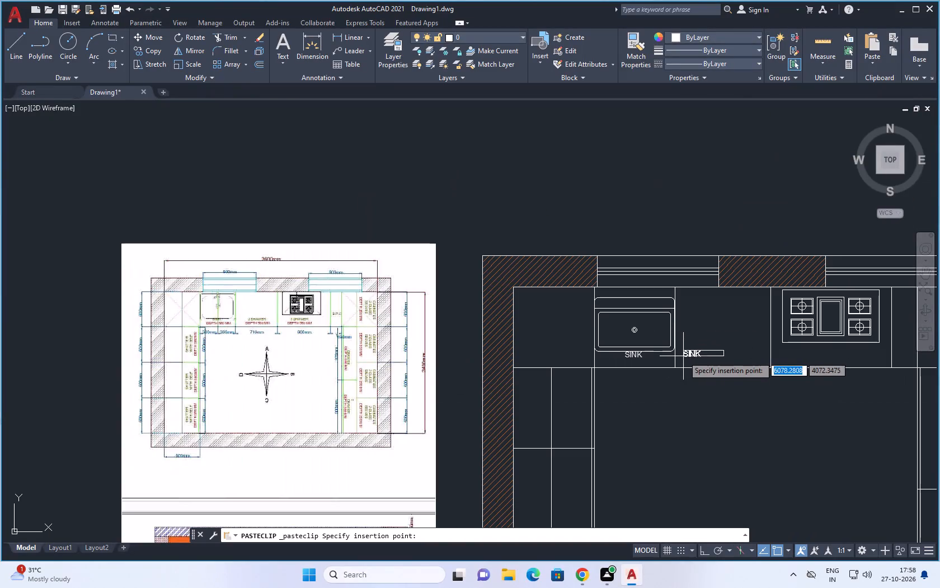
click(711, 356)
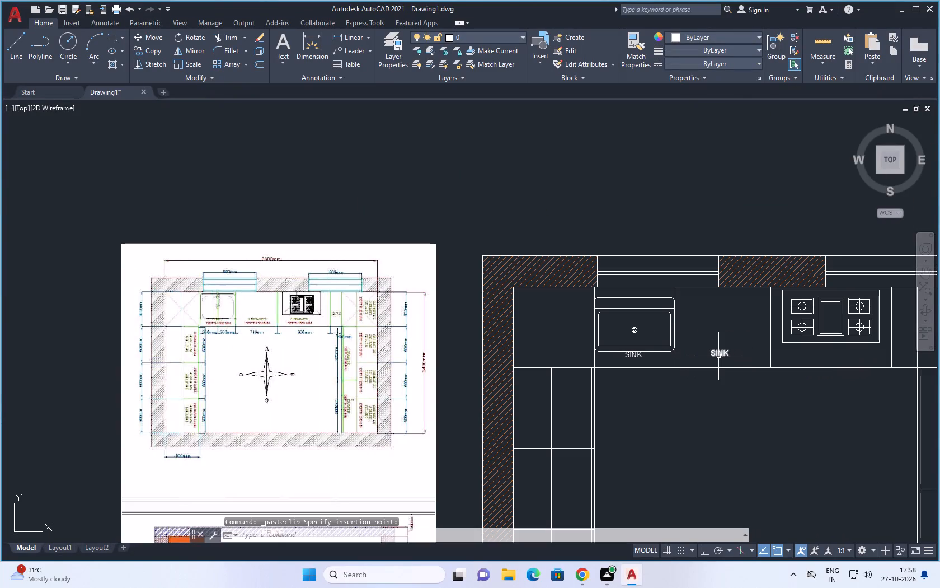
Replace the text of the copied label between the sink and the cooktop with DRAWWER.
click(725, 337)
double_click(722, 354)
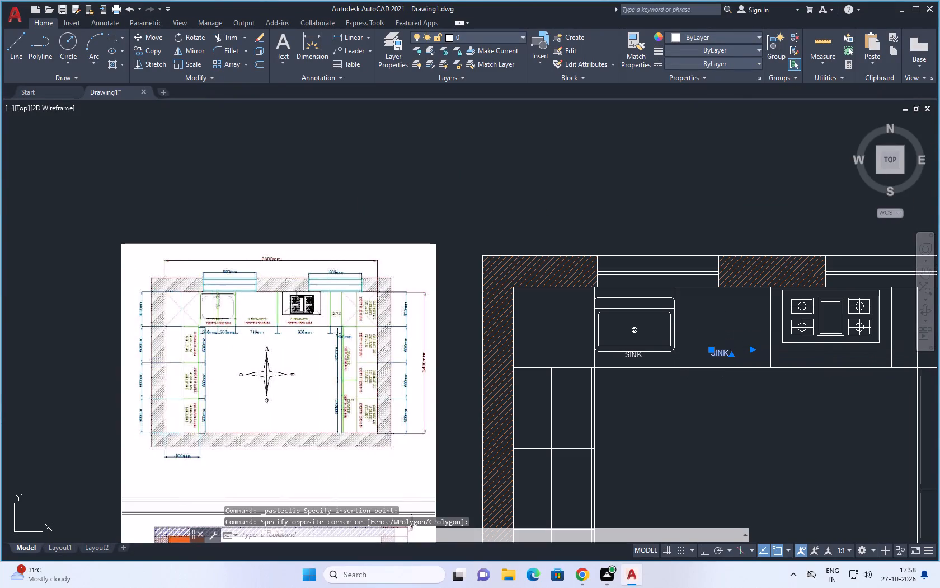
click(732, 356)
key(BackSpace)
key(BackSpace)
key(BackSpace)
key(BackSpace)
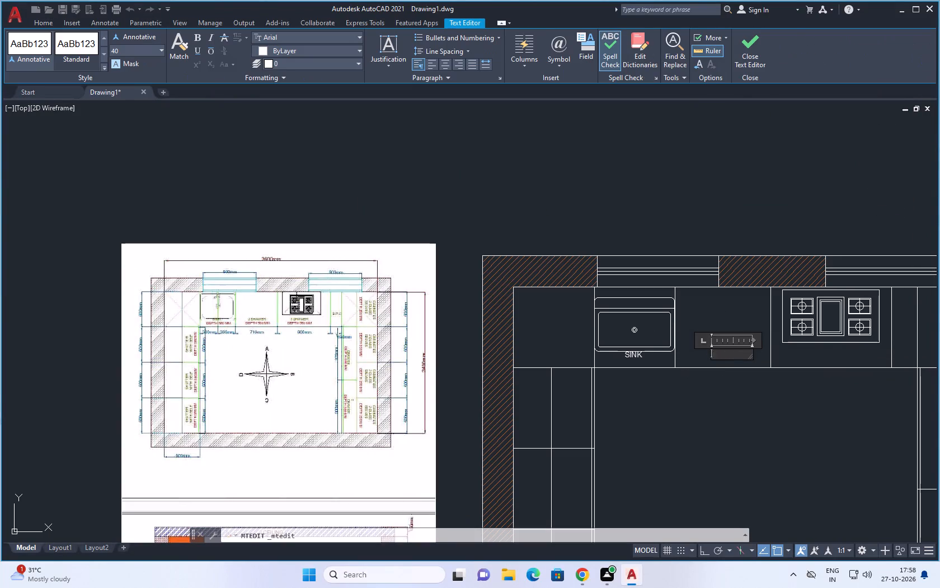
text(DRAWWER)
click(729, 384)
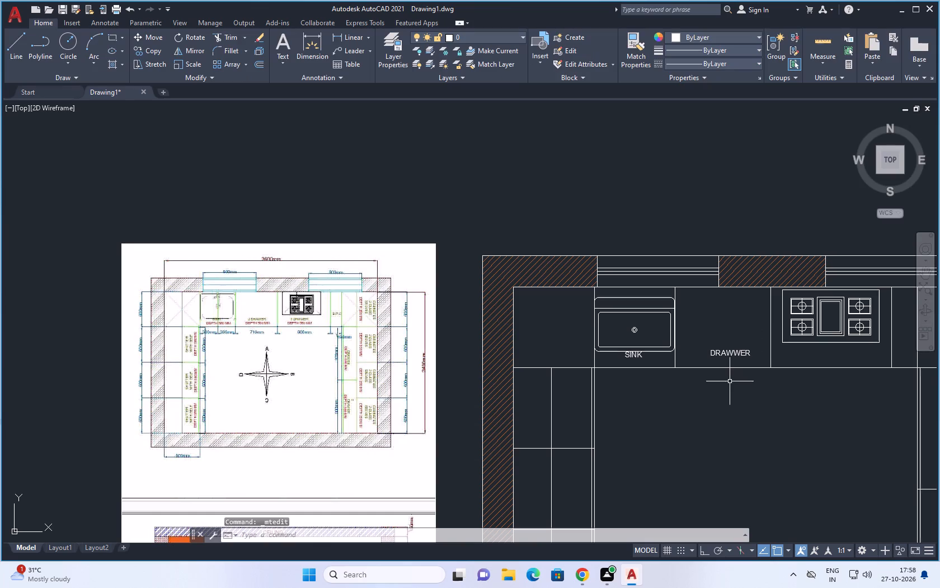
Check the reference plan's wording and correct the DRAWWER label to read 2 DRAWER.
double_click(734, 354)
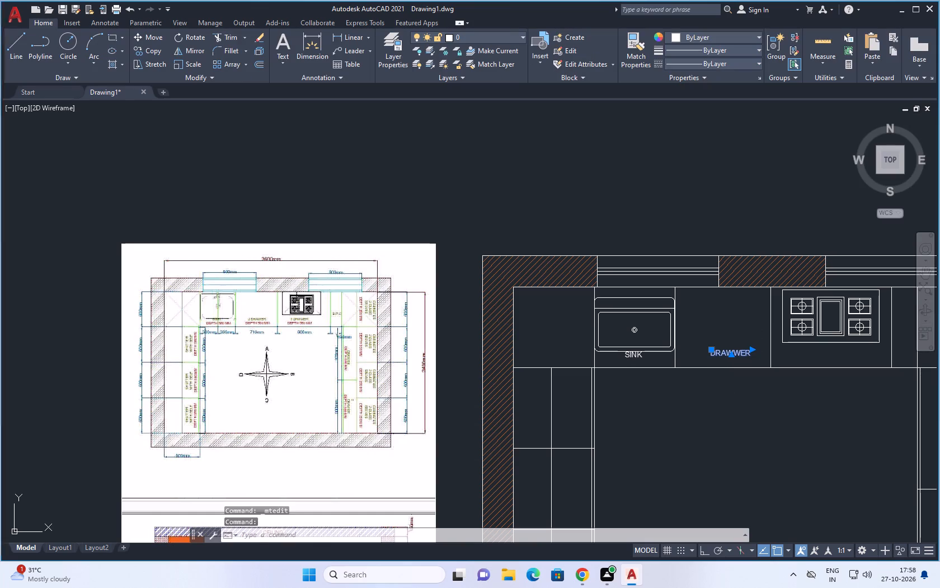
scroll(279, 342, up, 2)
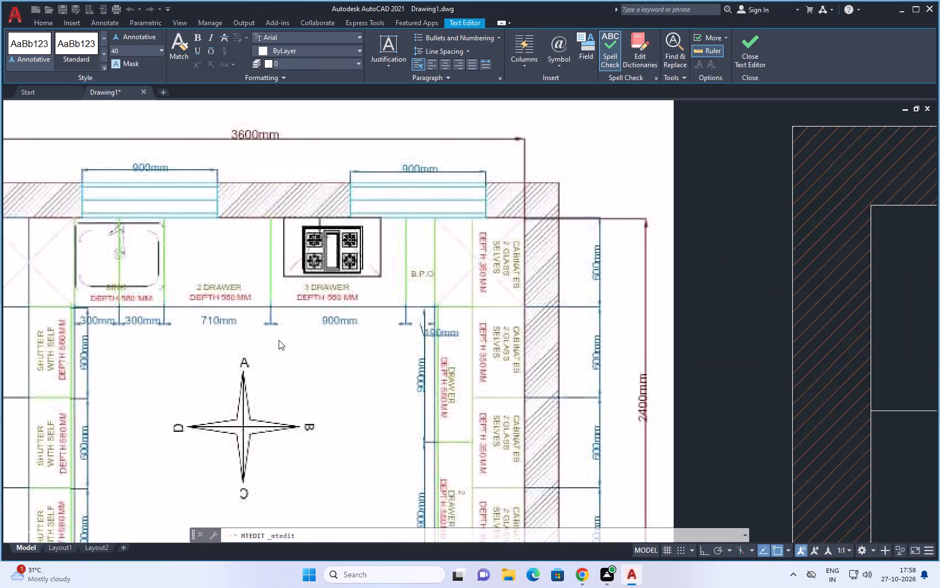
scroll(279, 340, up, 1)
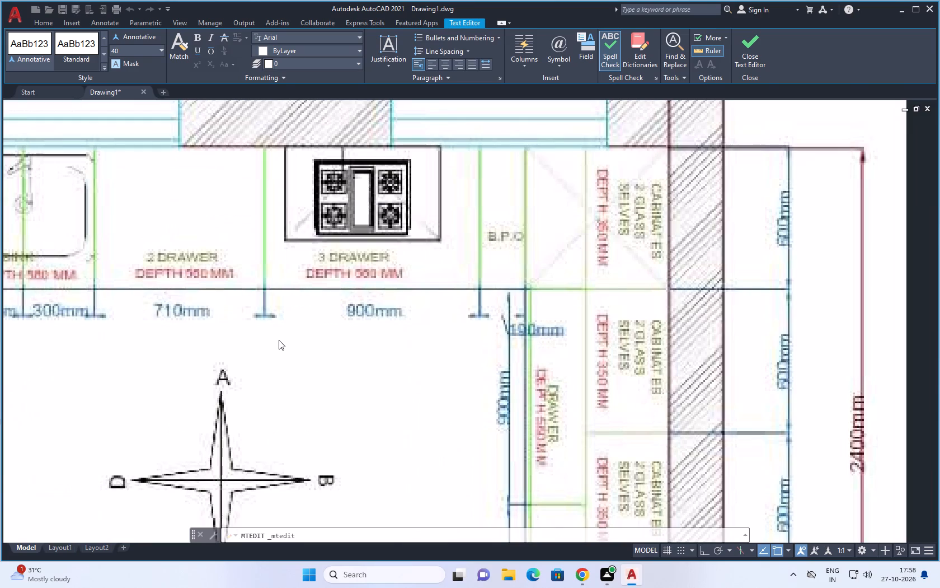
scroll(279, 340, down, 3)
scroll(740, 357, up, 3)
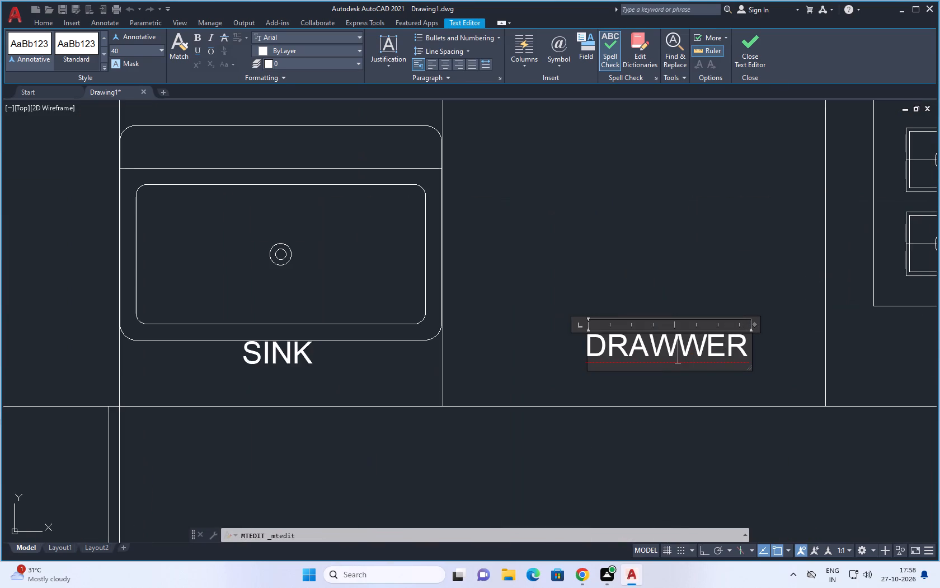
click(703, 346)
key(BackSpace)
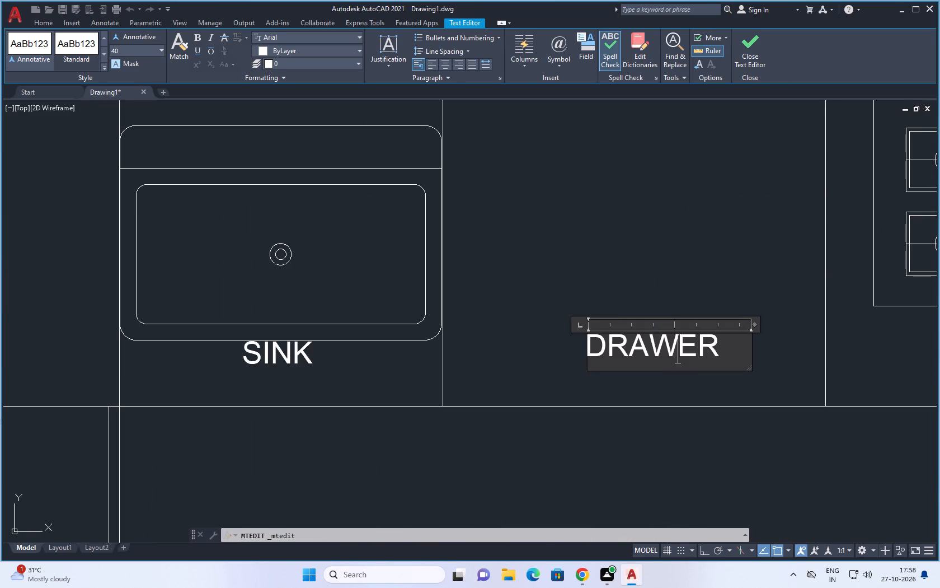
click(587, 346)
key(2)
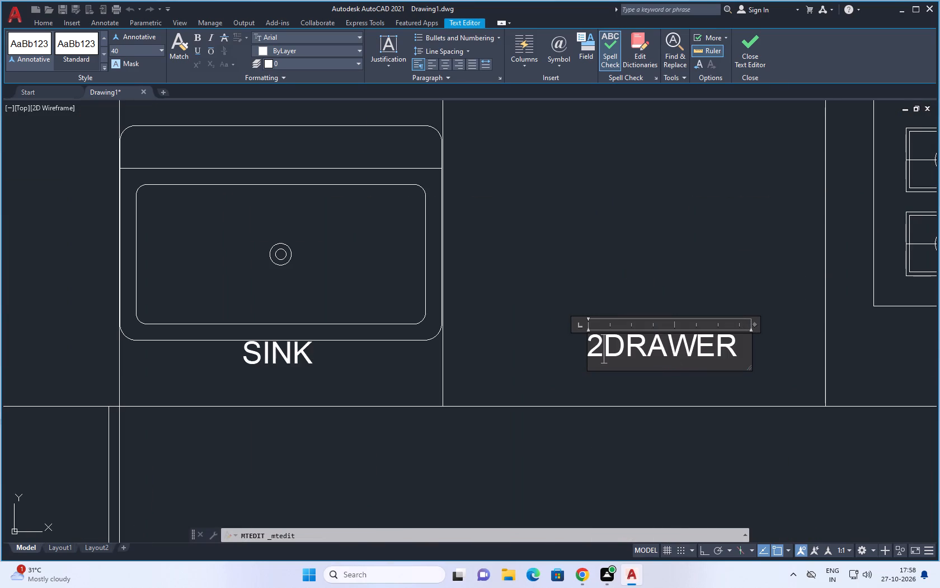
key(space)
click(614, 430)
Copy the 2 DRAWER label to the space just below the cooktop.
scroll(564, 328, down, 4)
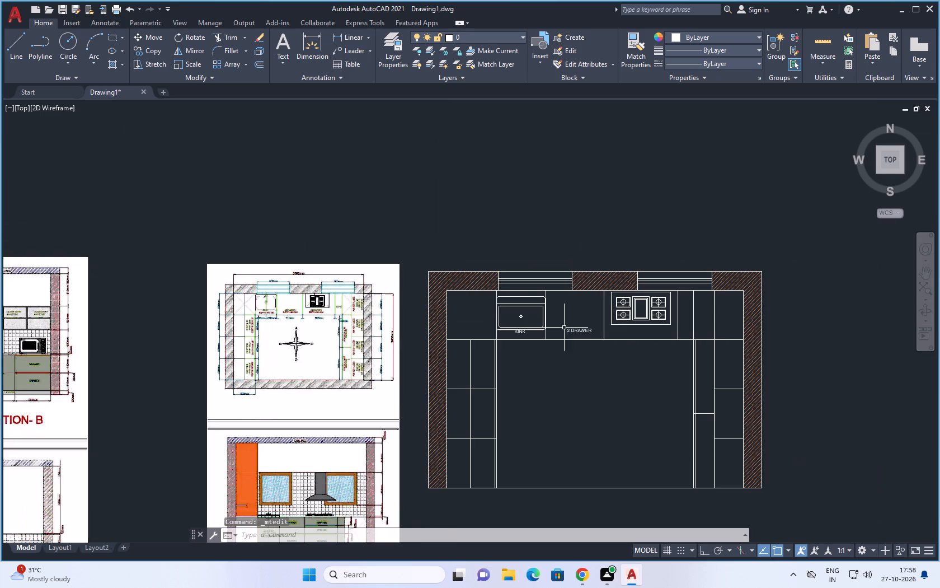
scroll(326, 320, up, 3)
scroll(283, 322, down, 4)
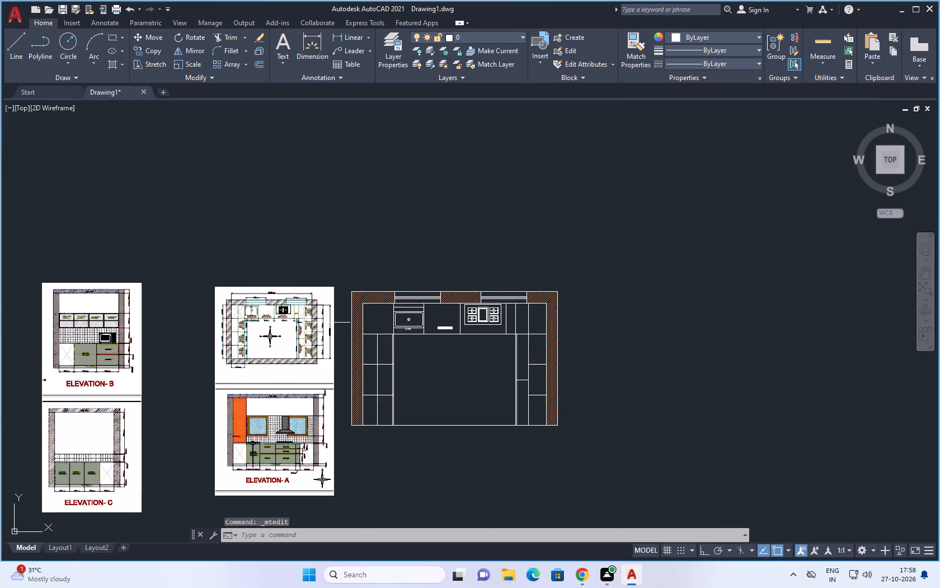
scroll(434, 330, up, 4)
click(459, 327)
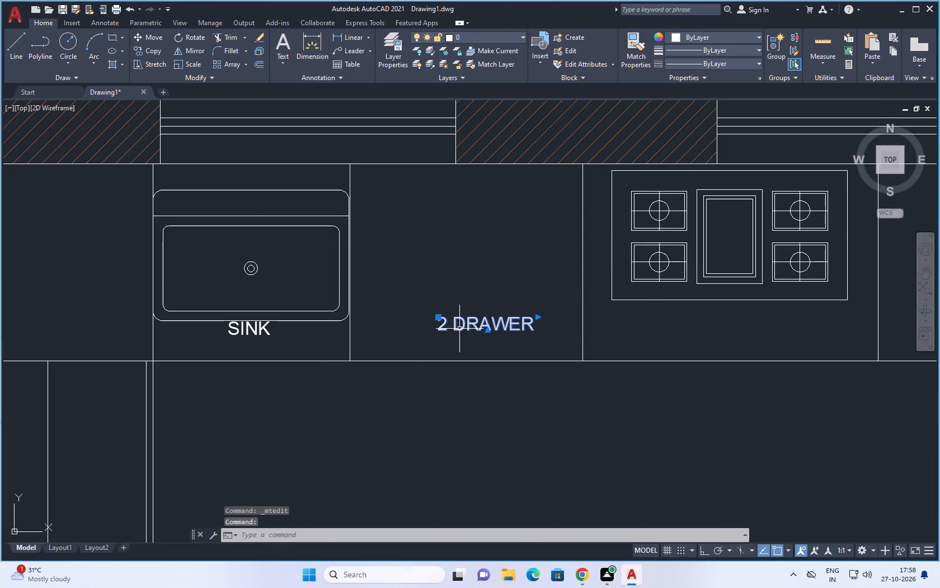
key(ctrl+c)
key(ctrl+v)
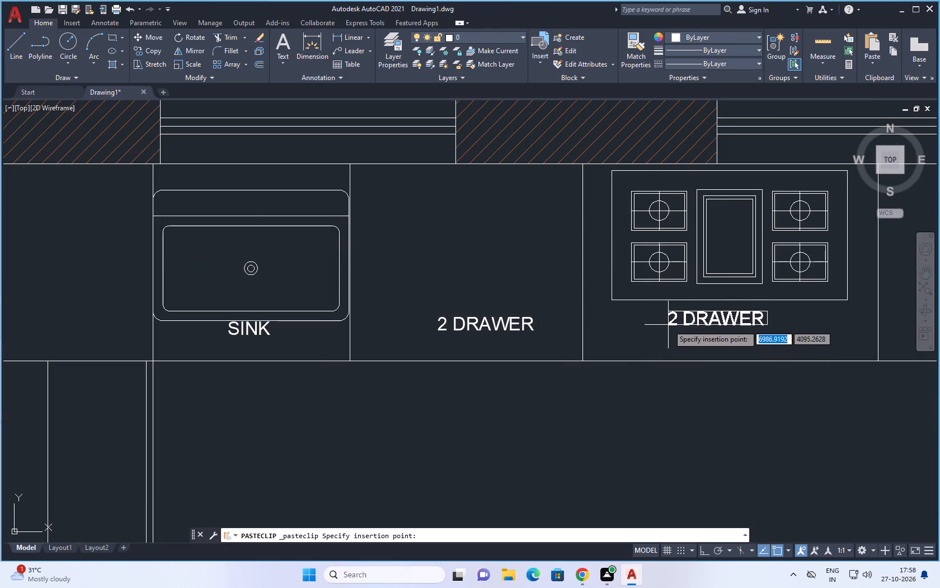
click(668, 325)
Change the label below the cooktop to read 3 DRAWER.
double_click(684, 321)
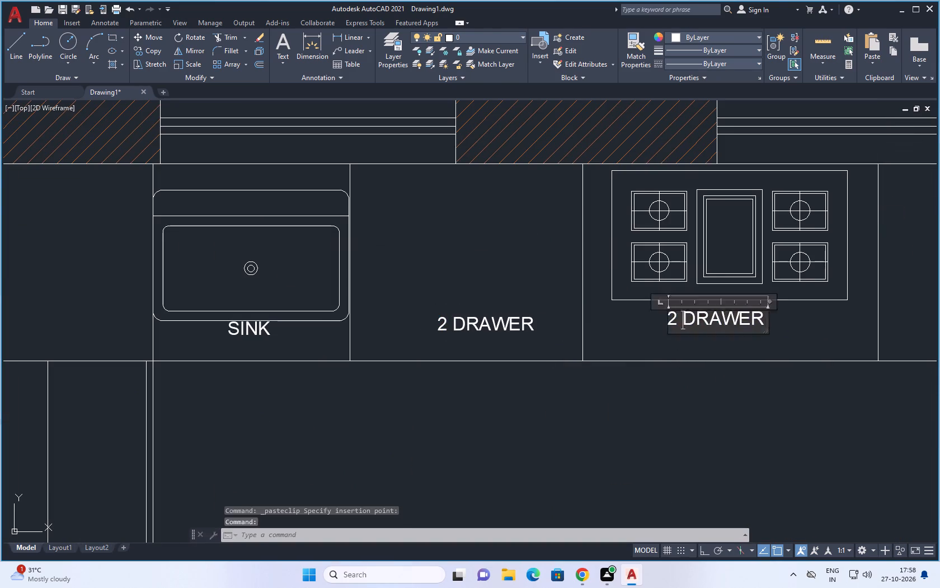
click(678, 320)
key(BackSpace)
key(3)
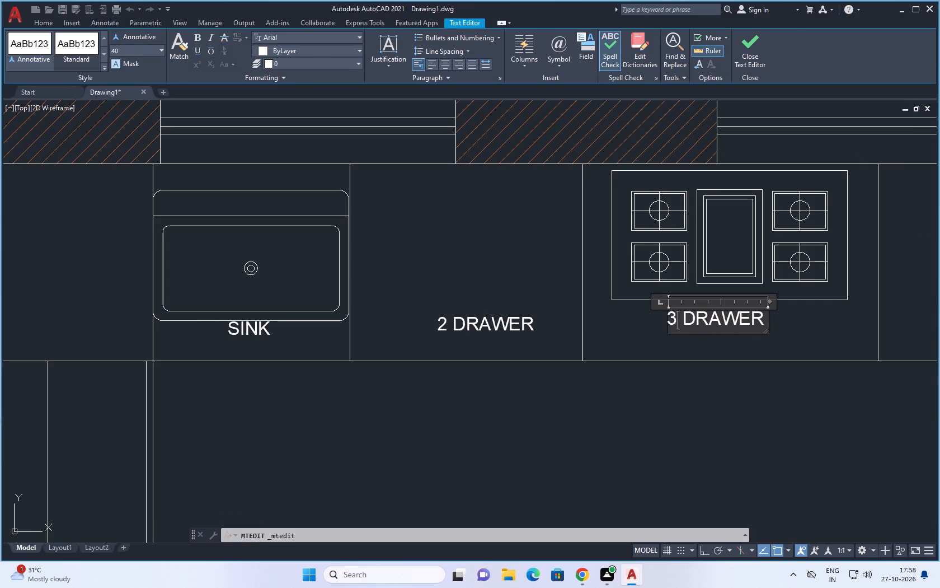
click(663, 405)
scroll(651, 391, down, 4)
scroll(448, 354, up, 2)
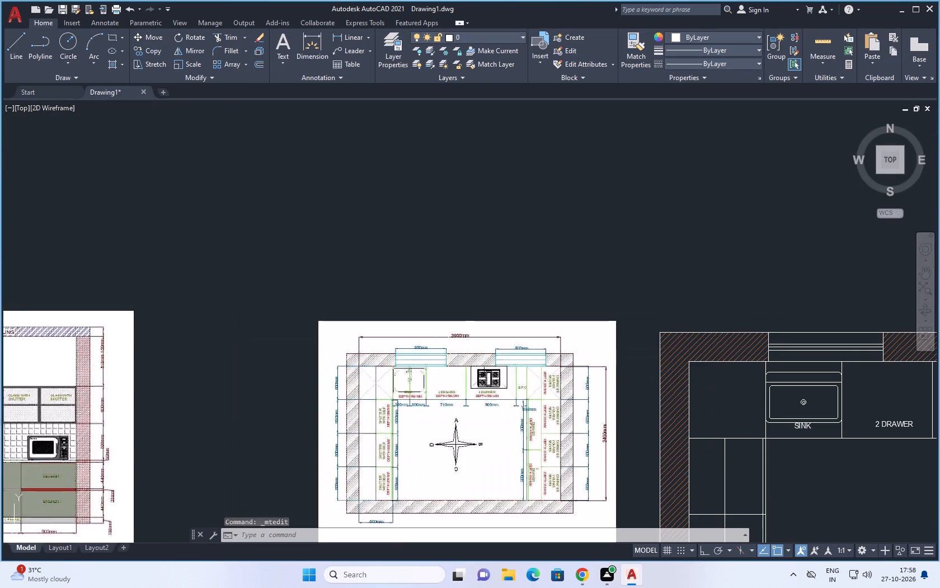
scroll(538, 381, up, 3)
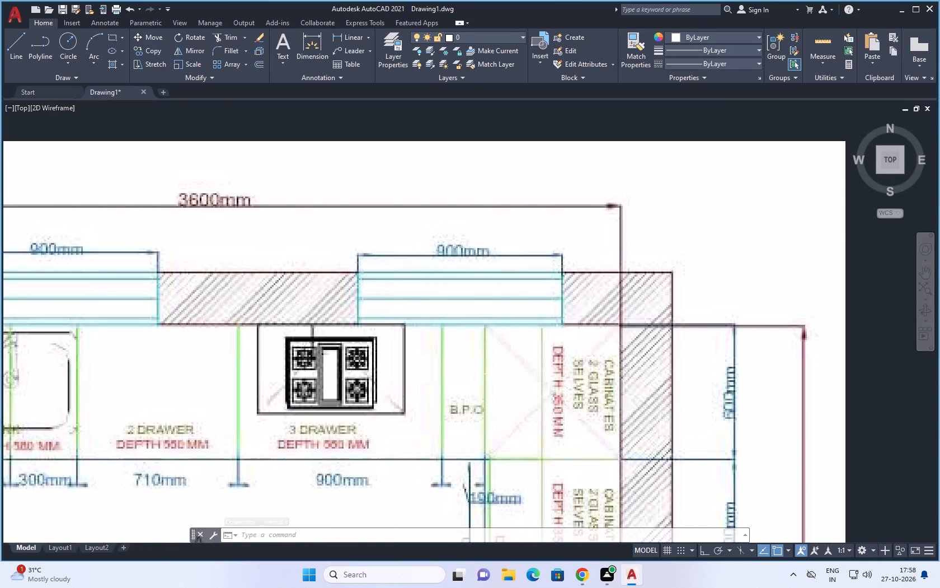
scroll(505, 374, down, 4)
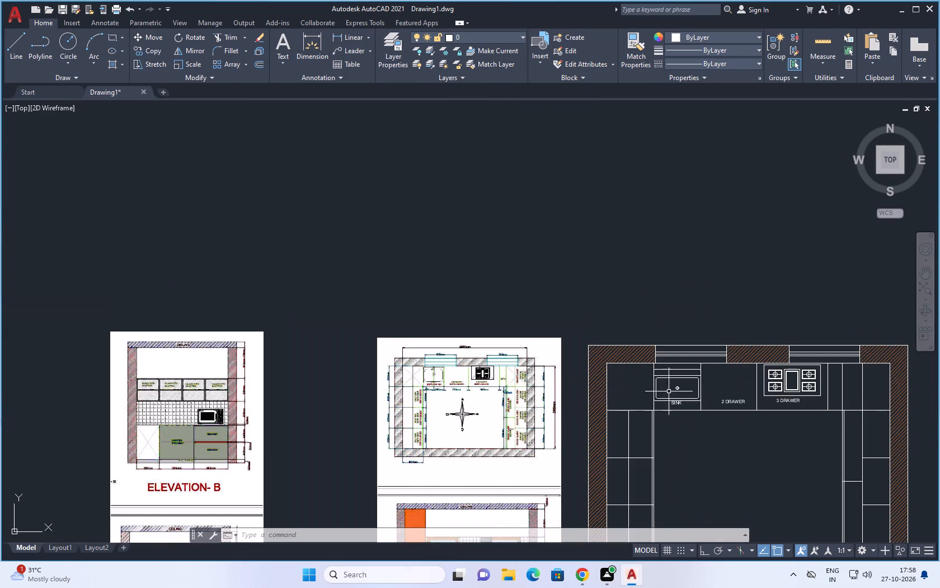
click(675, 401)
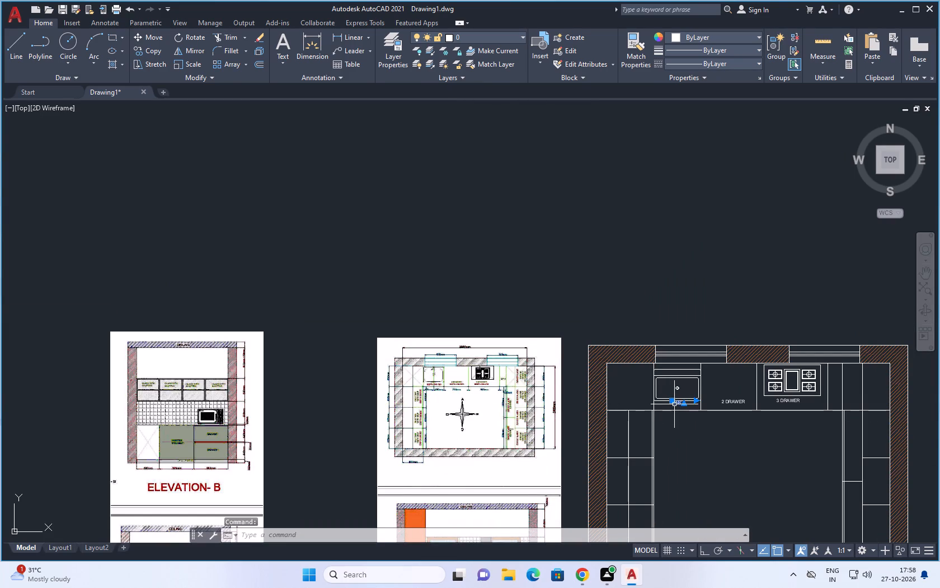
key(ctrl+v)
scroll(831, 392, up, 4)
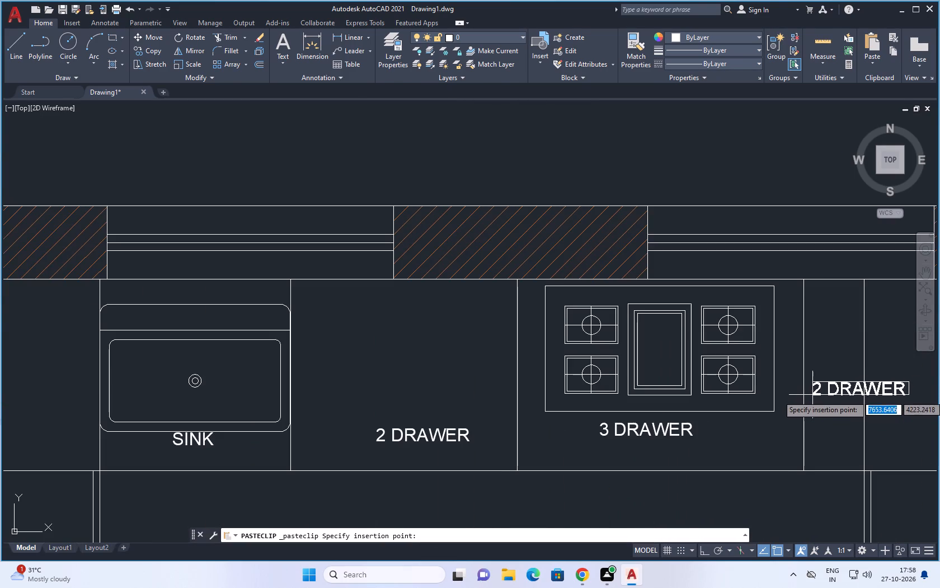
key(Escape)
Copy the SINK label into the narrow counter section immediately to the right of the cooktop section.
scroll(734, 405, down, 1)
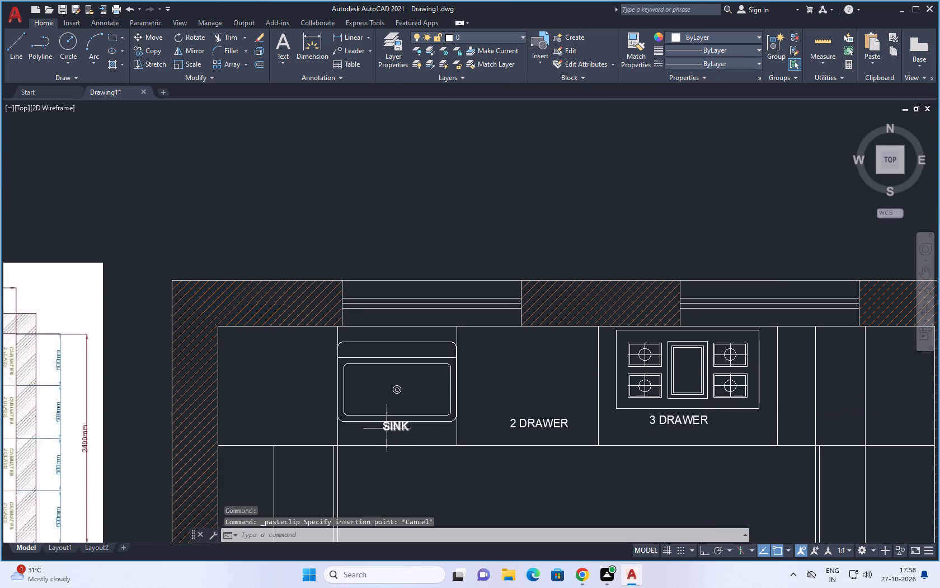
click(388, 428)
key(ctrl+c)
key(ctrl+v)
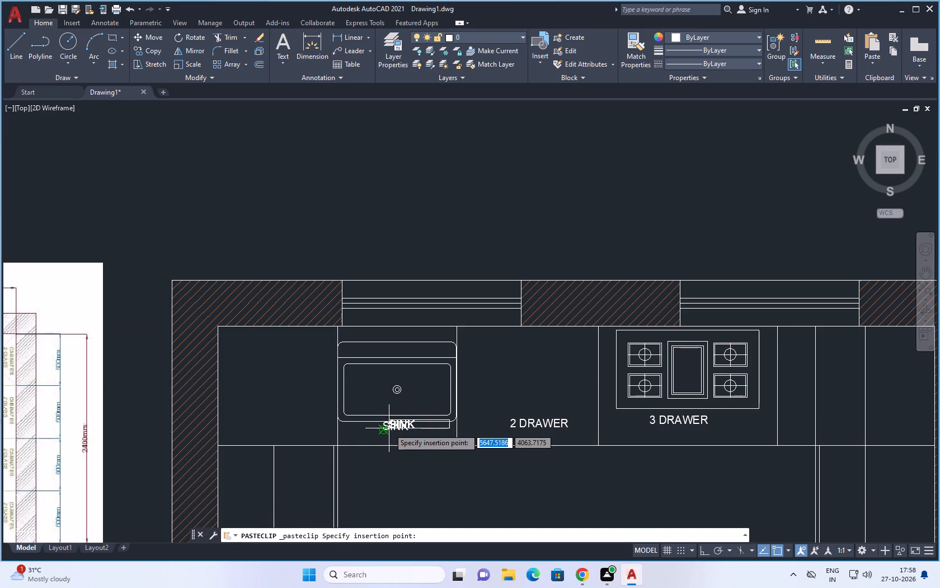
scroll(389, 428, down, 3)
scroll(487, 432, up, 3)
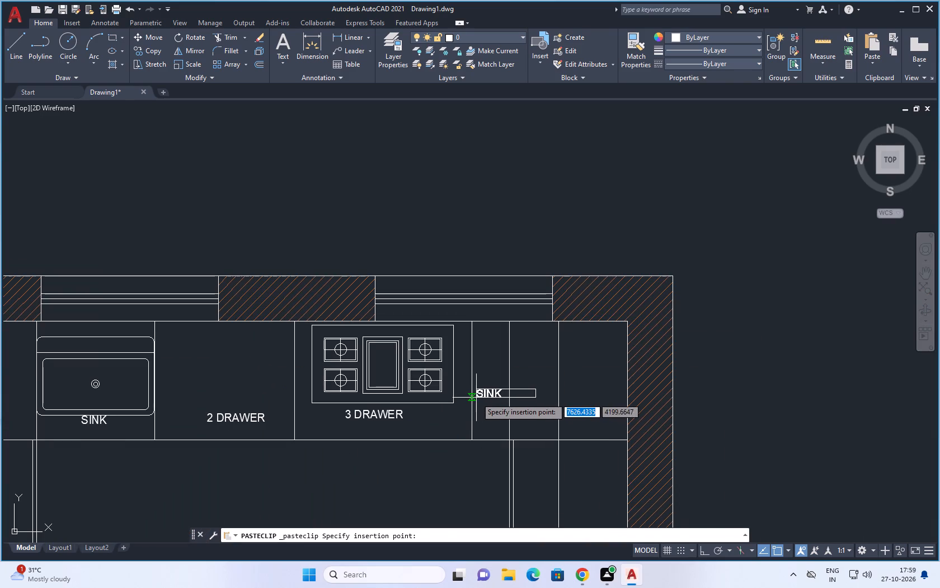
scroll(476, 396, up, 2)
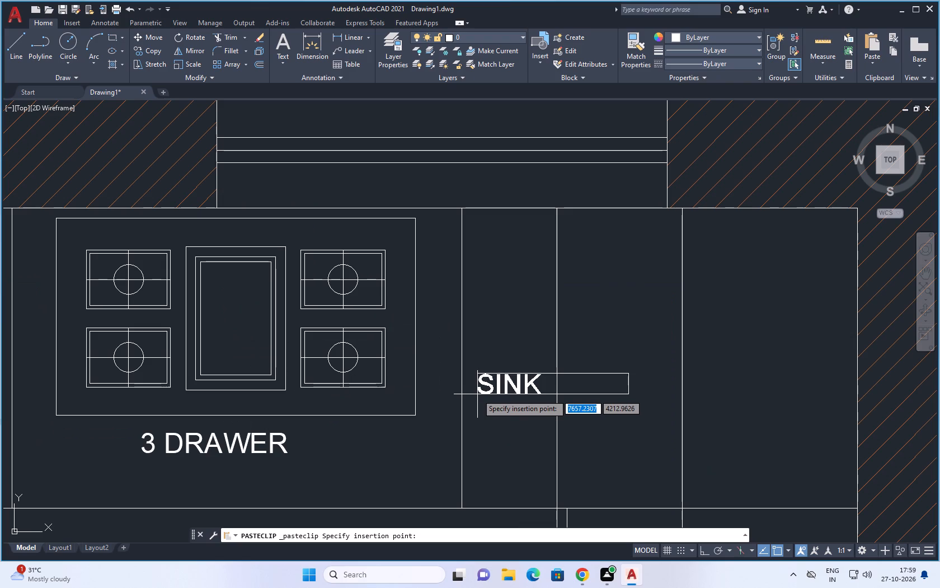
scroll(479, 393, up, 1)
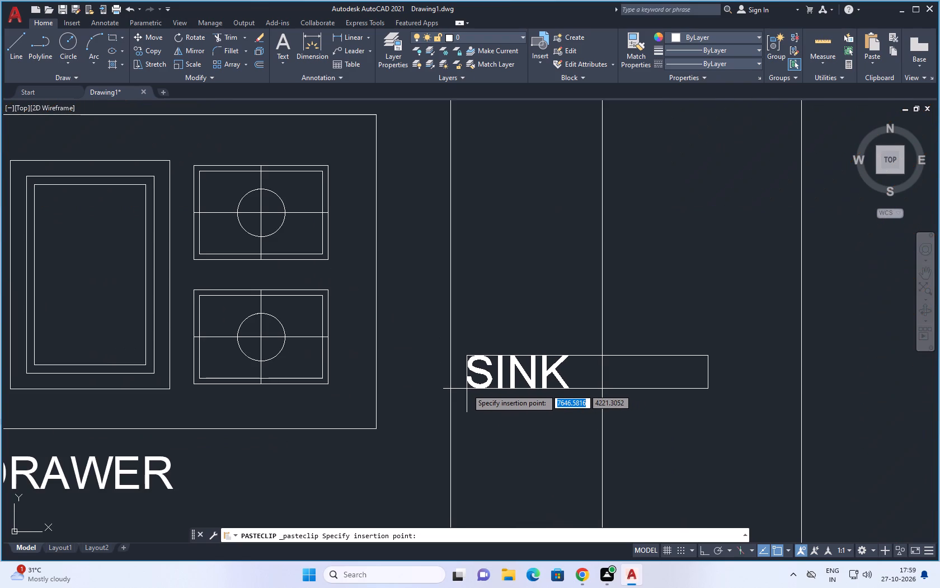
click(467, 389)
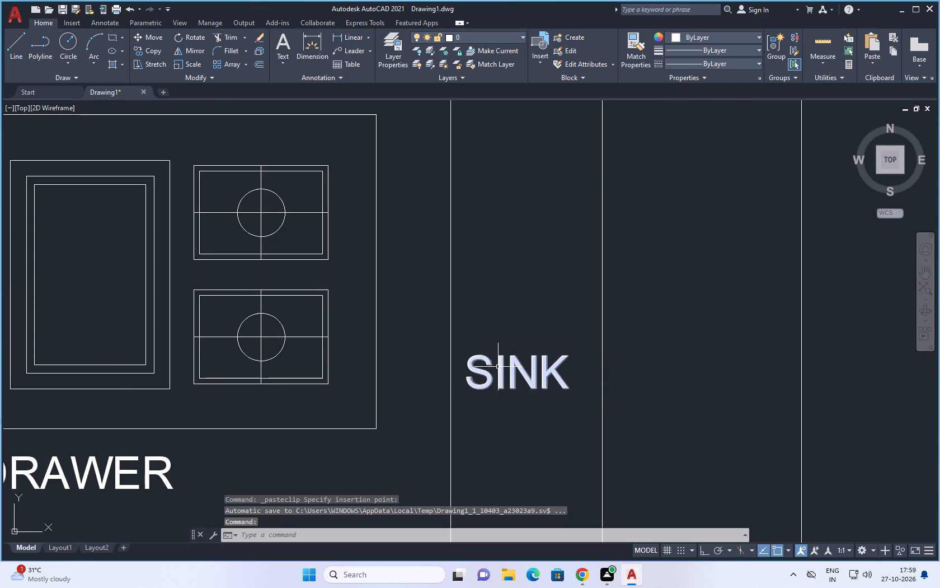
Change the copied SINK label in the narrow section beside the cooktop to read B.P.C.
double_click(500, 366)
click(572, 382)
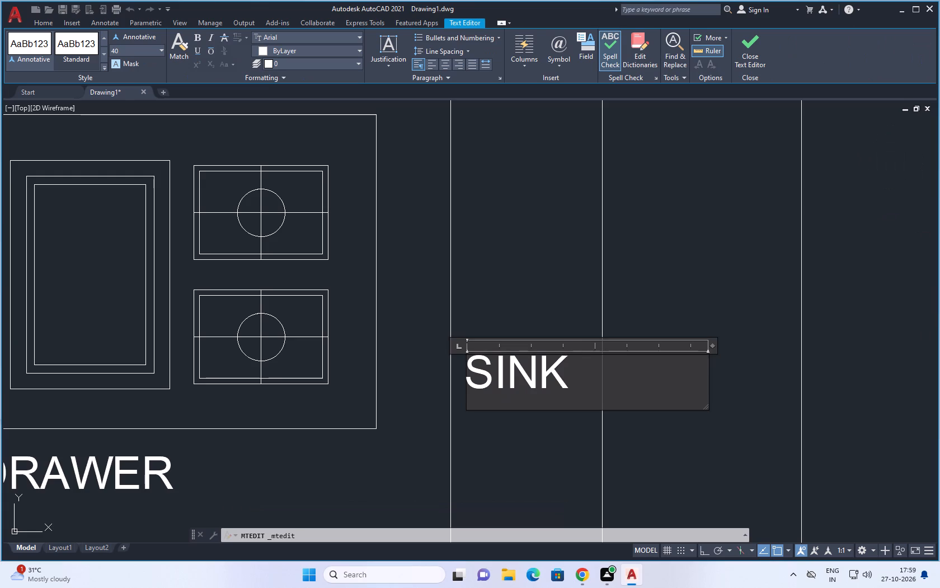
key(BackSpace)
key(BackSpace)
key(BackSpace)
key(BackSpace)
text(B.P.)
text(C.)
click(575, 458)
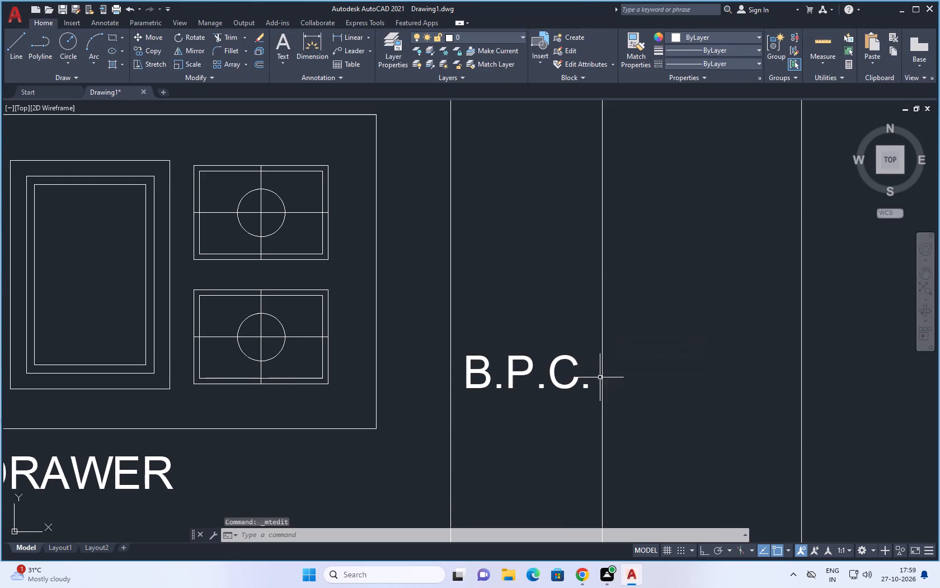
Draw two crossing diagonal lines corner to corner across the square counter corner unit beside the B.P.C. section.
scroll(600, 377, down, 3)
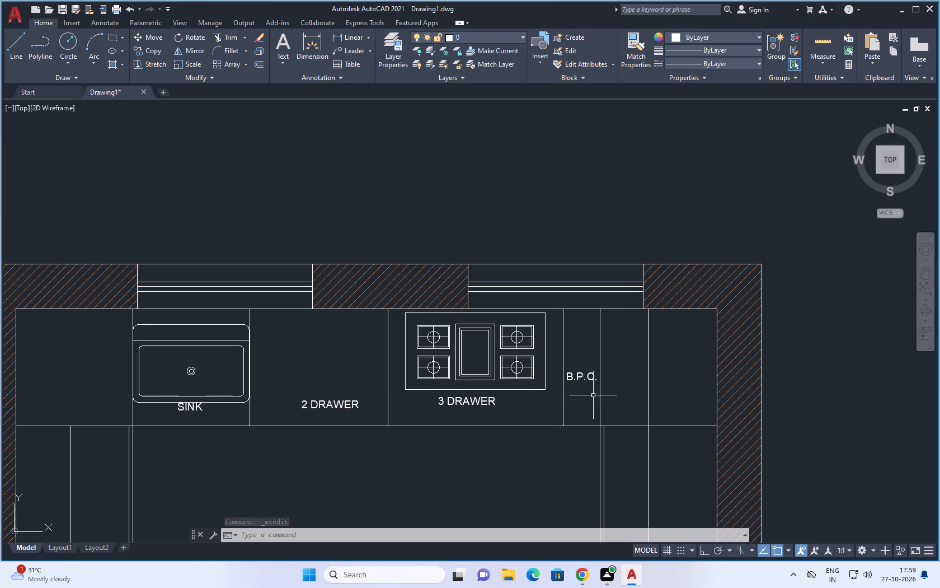
key(Escape)
text(L)
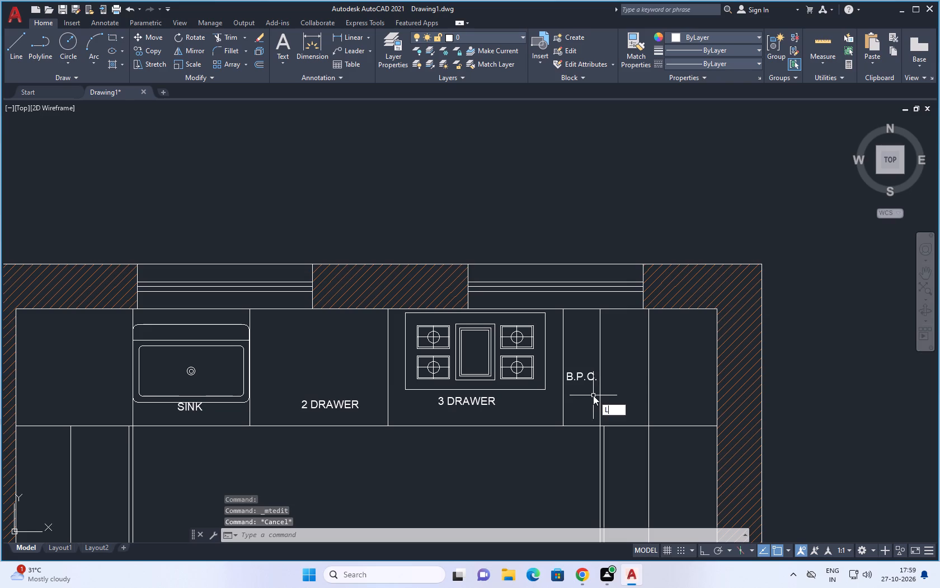
key(space)
click(599, 426)
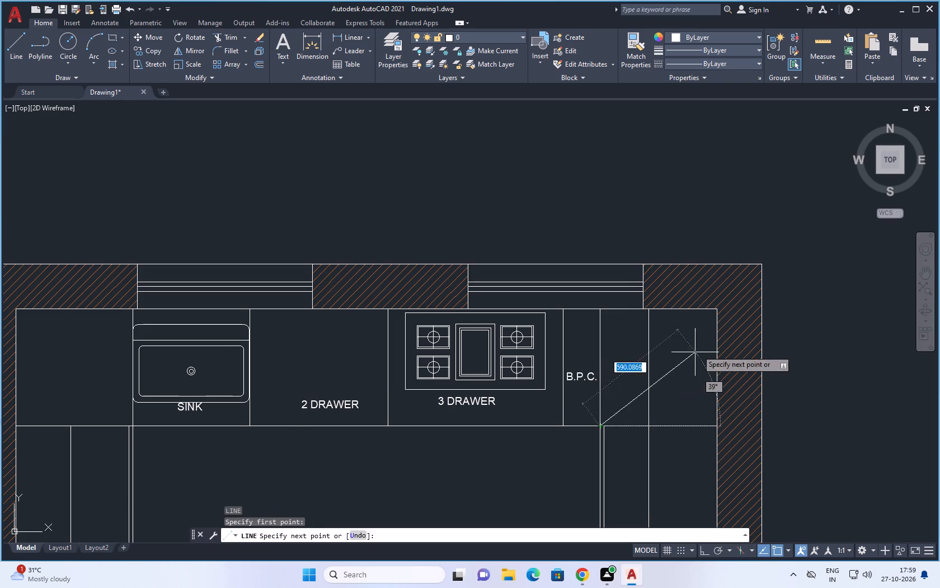
click(718, 311)
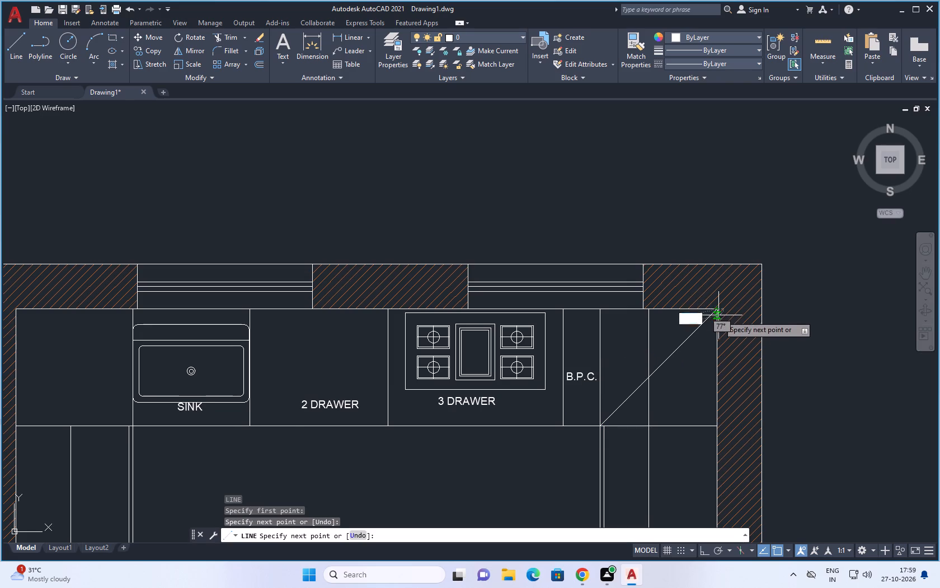
key(space)
key(space)
click(598, 309)
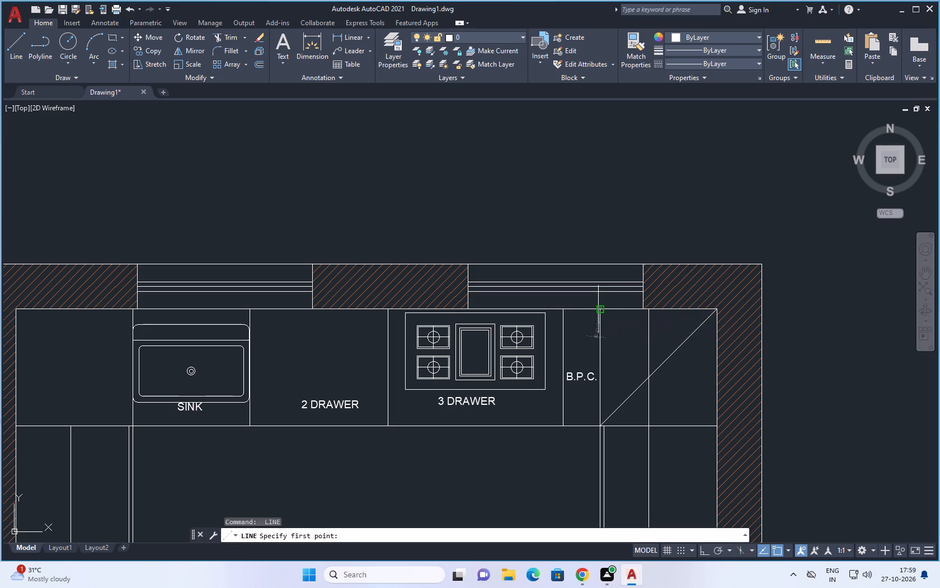
click(715, 426)
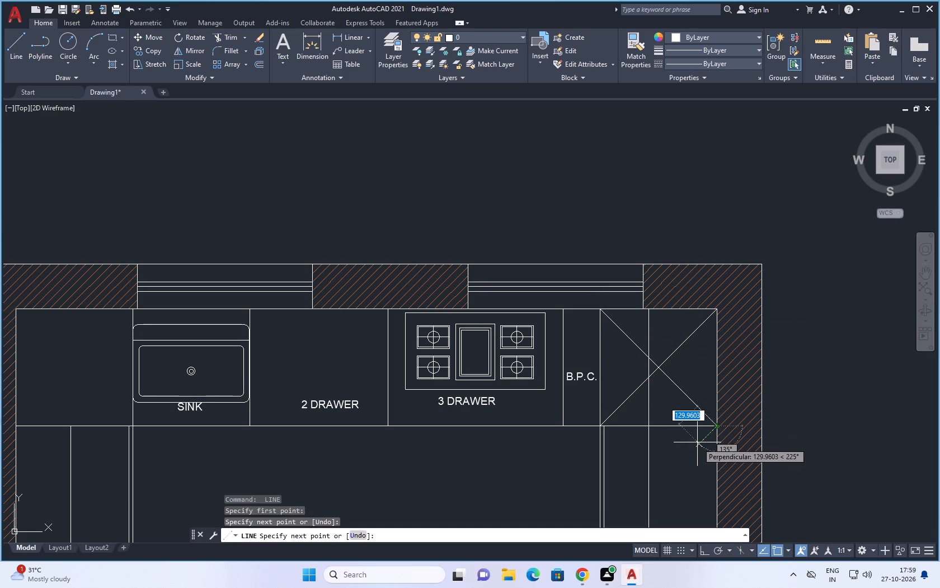
key(space)
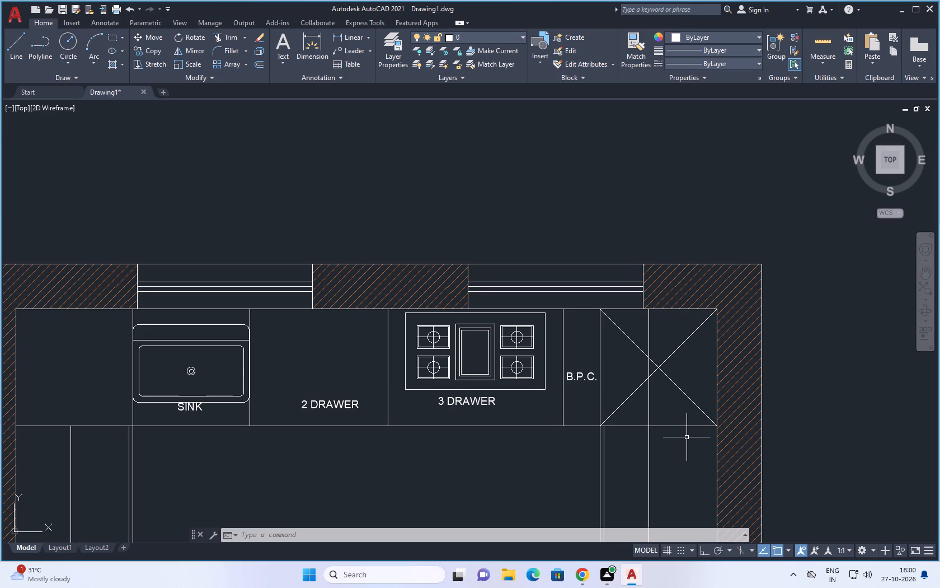
Paste another copy of the SINK label onto the open floor area below the 3 DRAWER section.
key(ctrl+v)
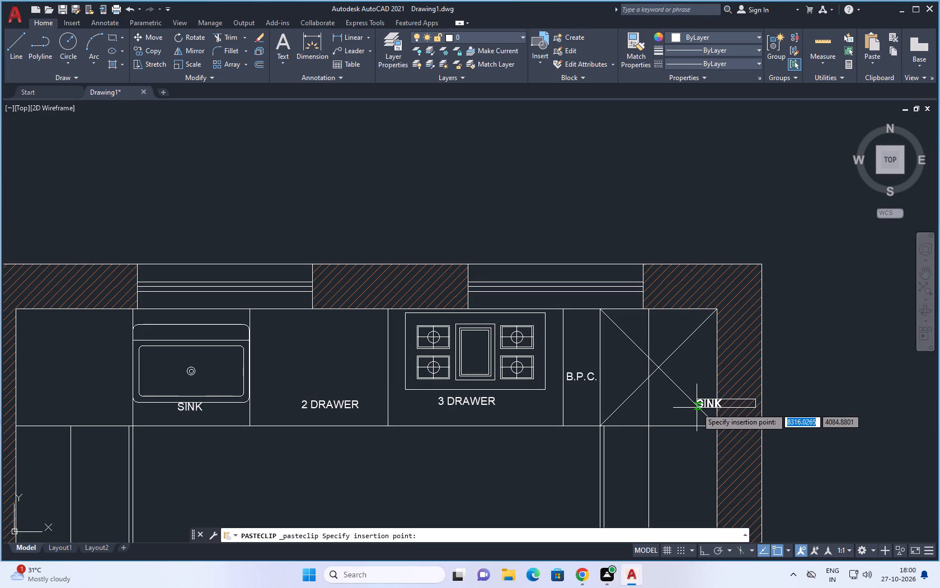
click(452, 477)
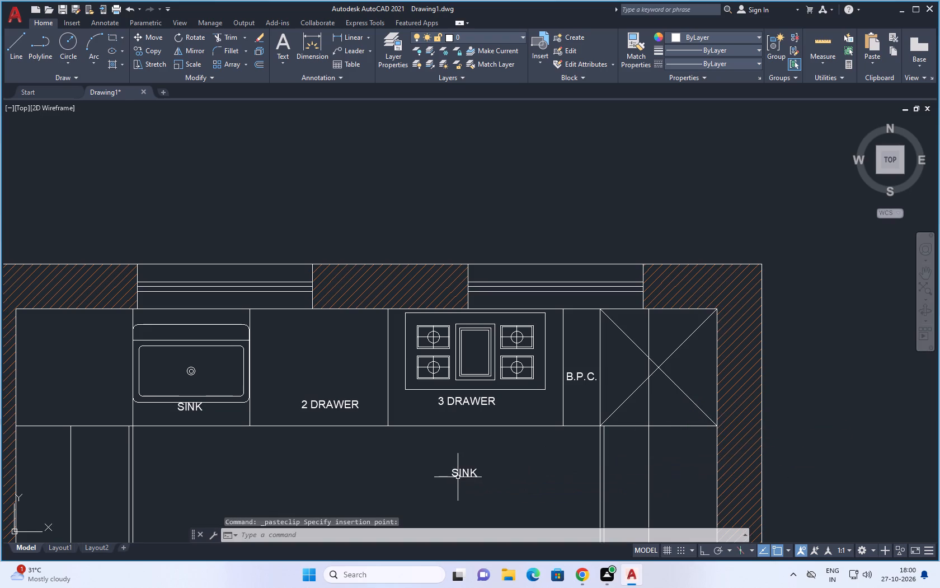
Change the label on the open floor area to read CABINET 2 GLASS SELVES.
double_click(459, 474)
click(488, 477)
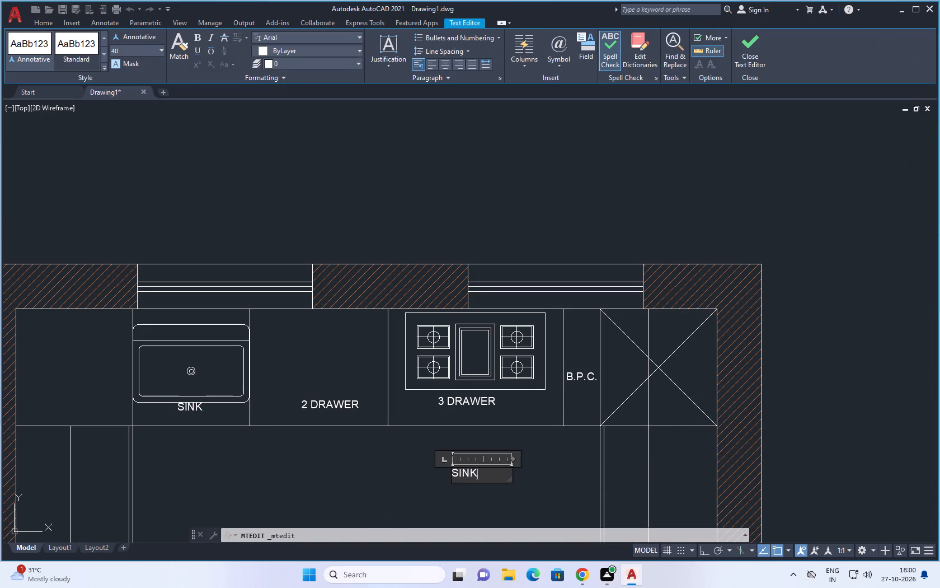
key(BackSpace)
key(BackSpace)
key(BackSpace)
key(BackSpace)
key(c)
key(a)
key(b)
key(i)
text(NET)
key(space)
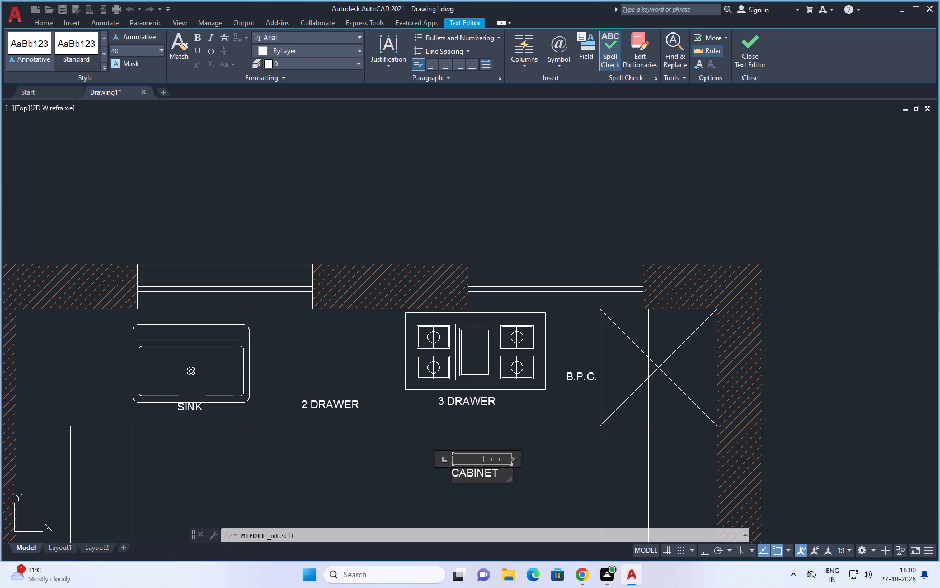
text(2 D)
key(BackSpace)
text(GLASS SELVES)
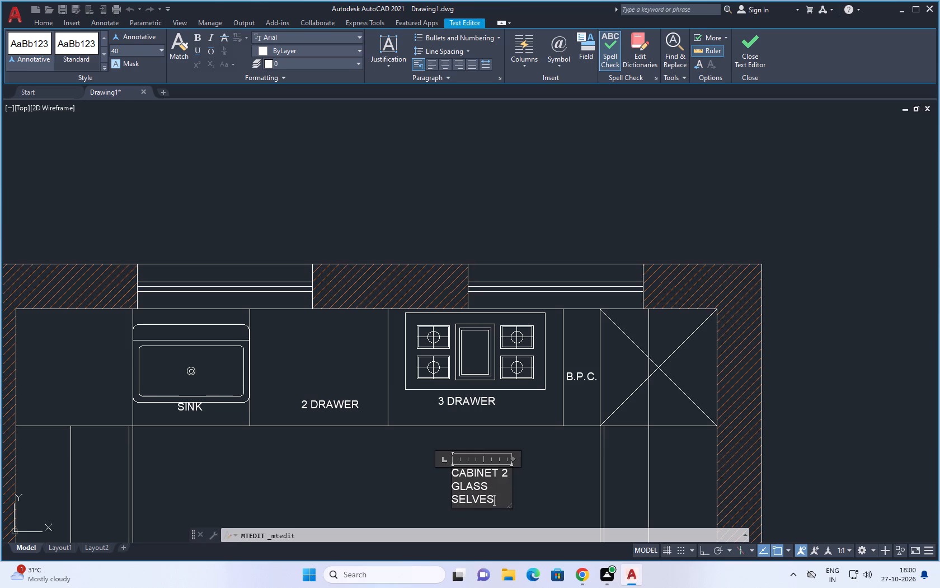
click(547, 503)
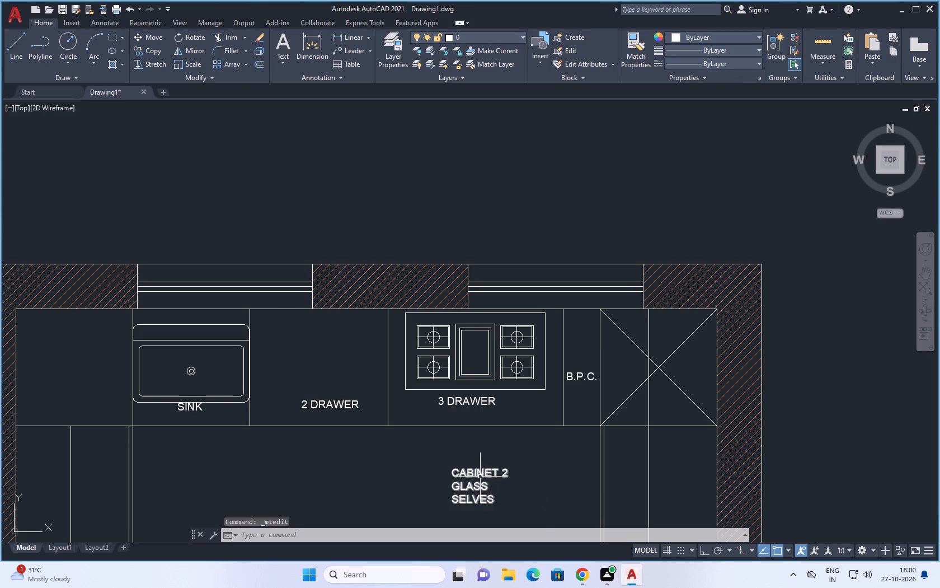
Rotate the CABINET 2 GLASS SELVES label to 270° so it reads vertically downward.
click(480, 474)
right_click(480, 474)
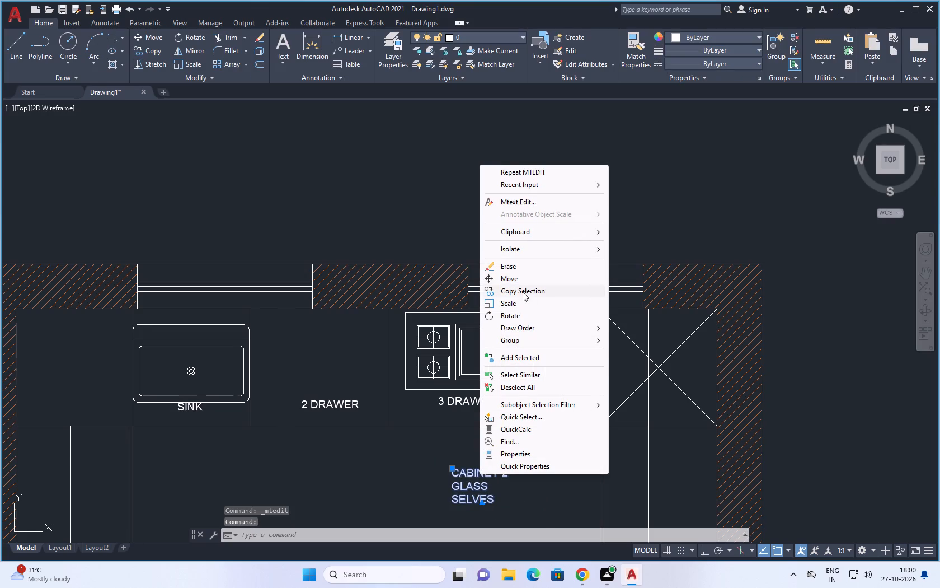
click(526, 316)
scroll(527, 318, down, 1)
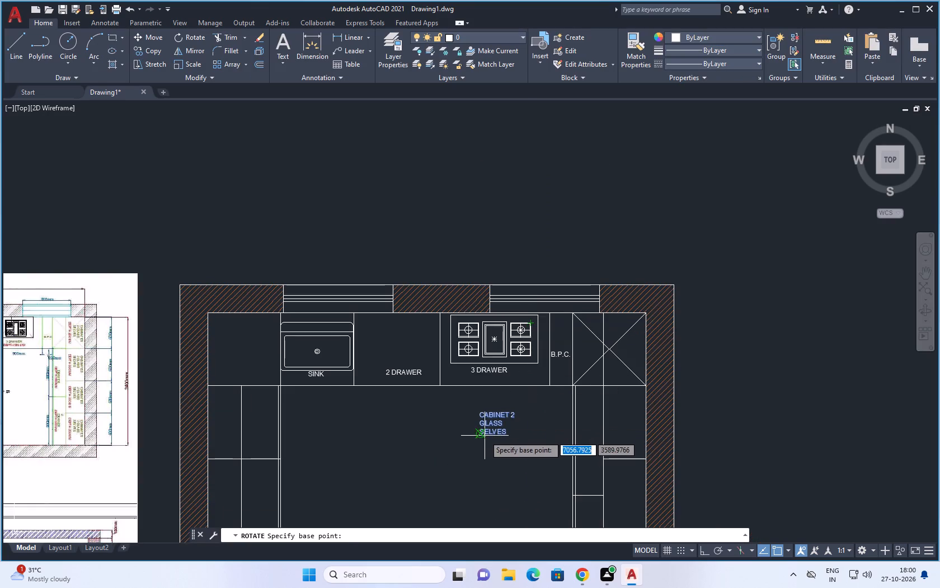
click(481, 435)
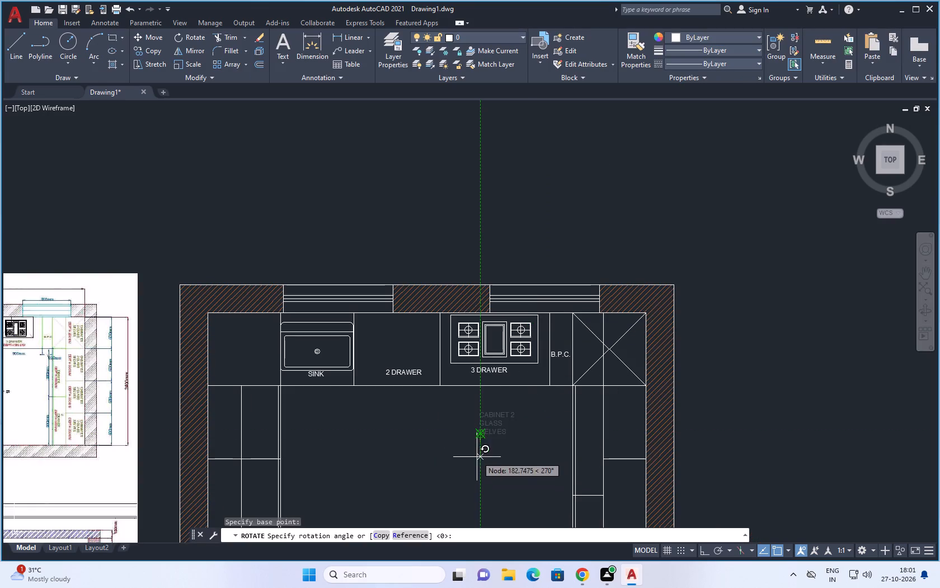
click(478, 464)
Copy the rotated cabinet label into the crossed corner unit, beside the right-hand wall.
click(485, 451)
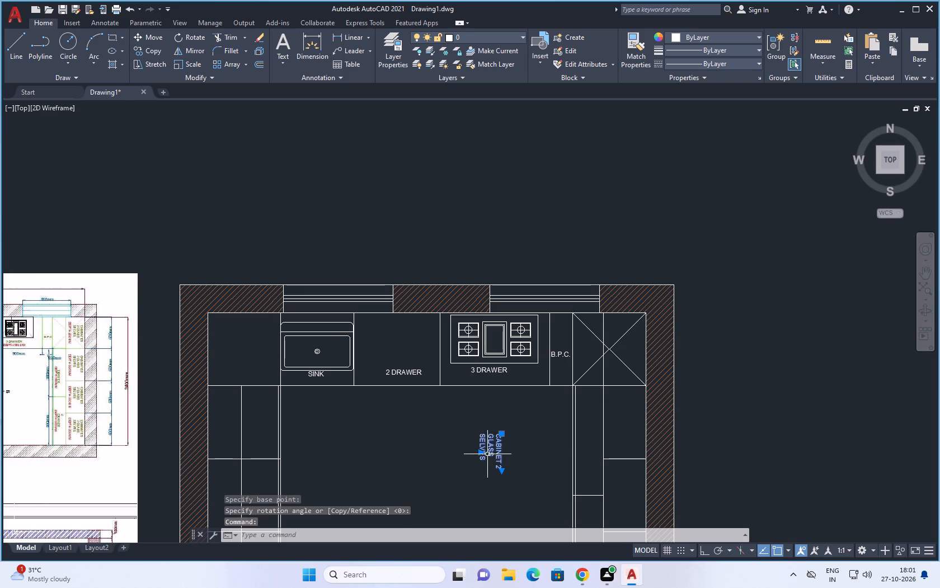
key(ctrl+c)
key(ctrl+v)
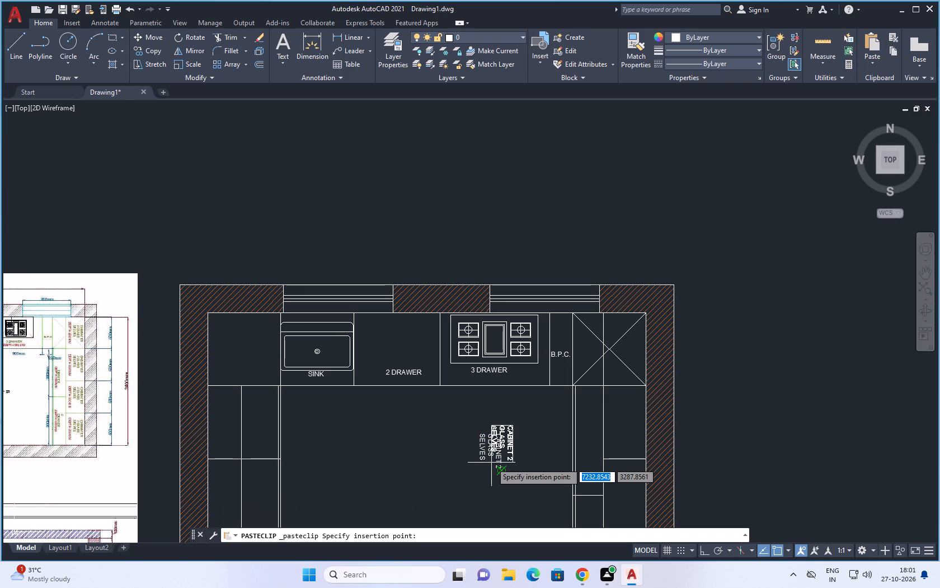
scroll(617, 372, up, 2)
click(621, 369)
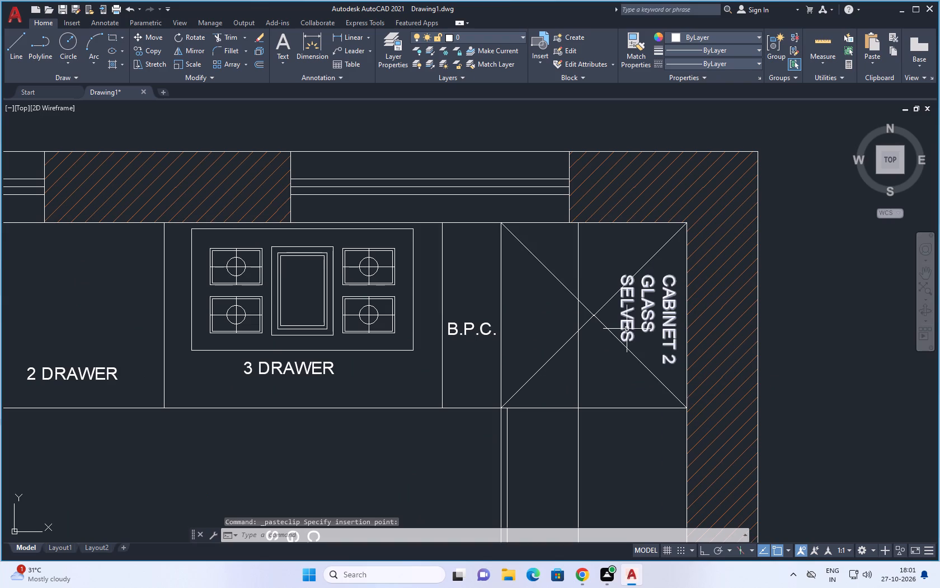
Move the cabinet label in the crossed corner unit slightly closer to the right-hand wall.
click(627, 329)
key(m)
key(space)
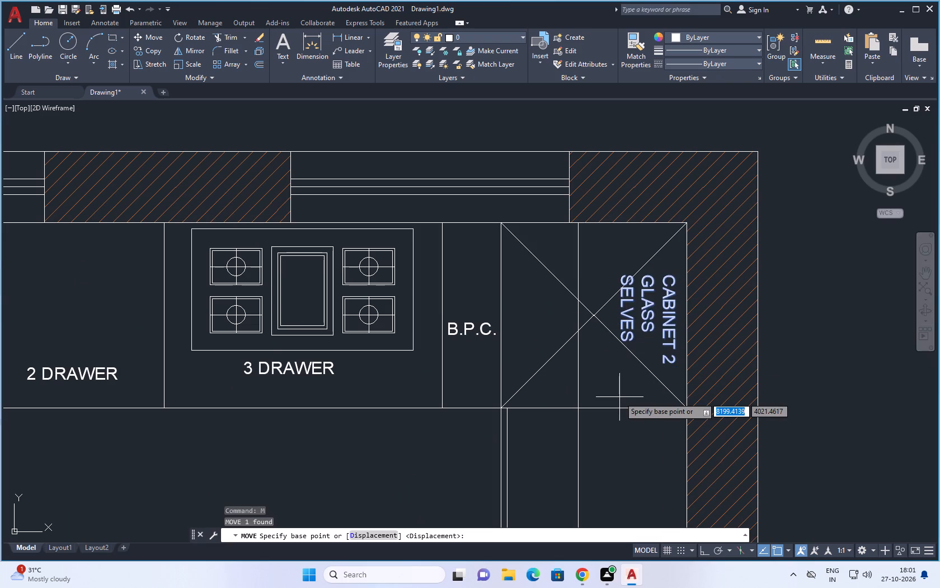
scroll(619, 397, up, 3)
scroll(638, 325, down, 4)
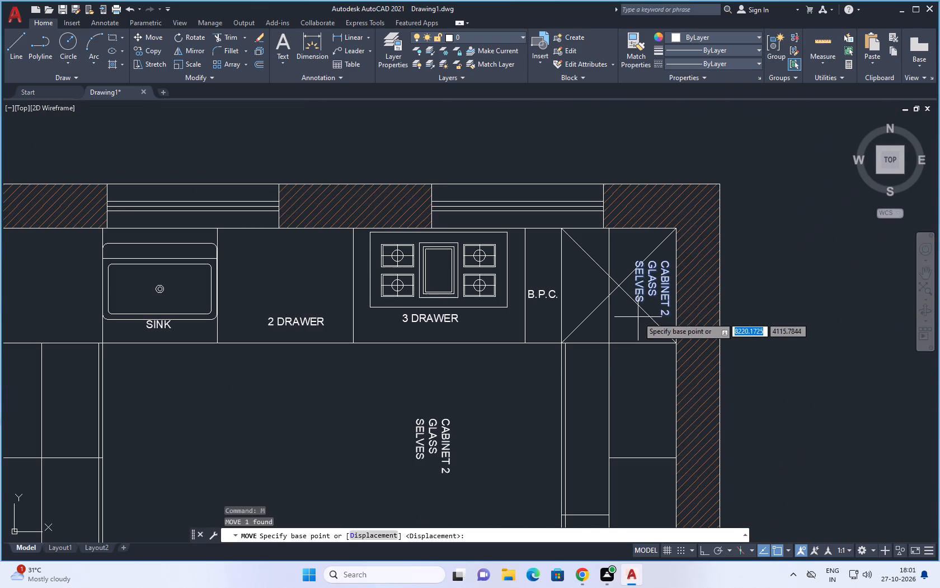
click(637, 300)
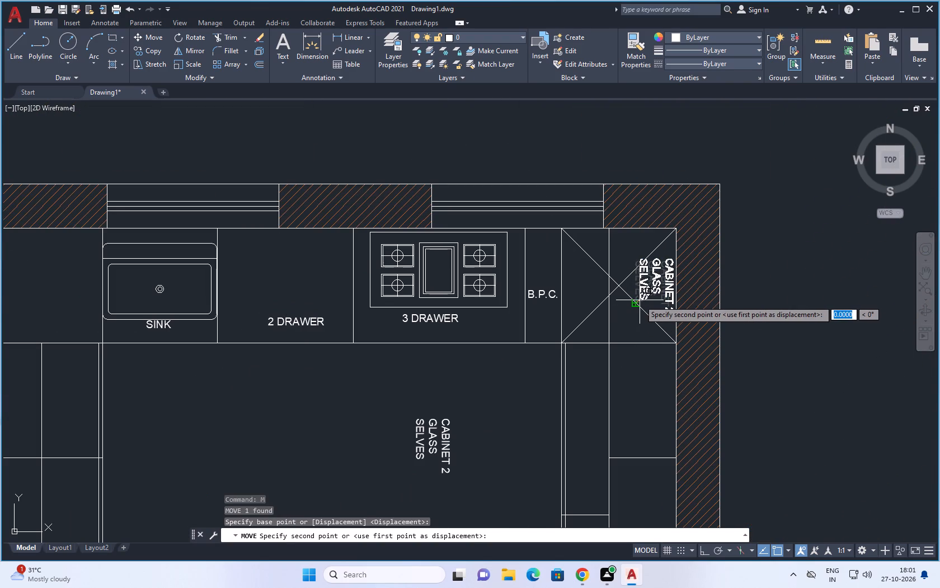
click(640, 300)
scroll(646, 292, up, 3)
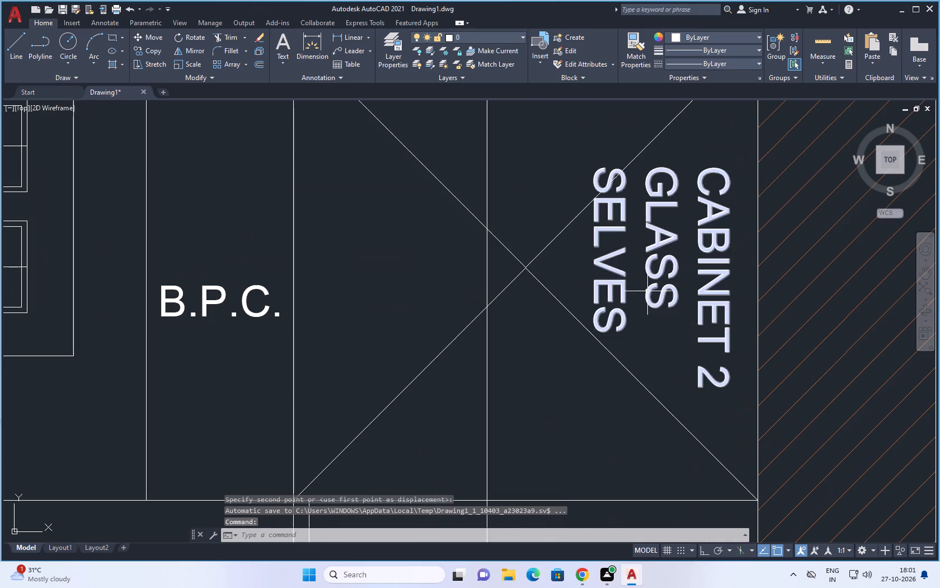
click(648, 291)
text(M)
key(space)
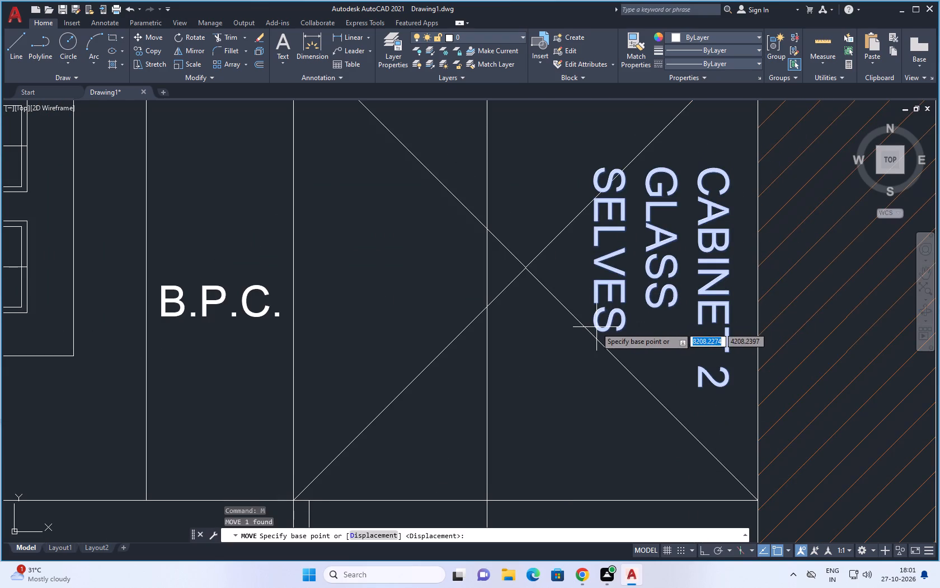
click(596, 324)
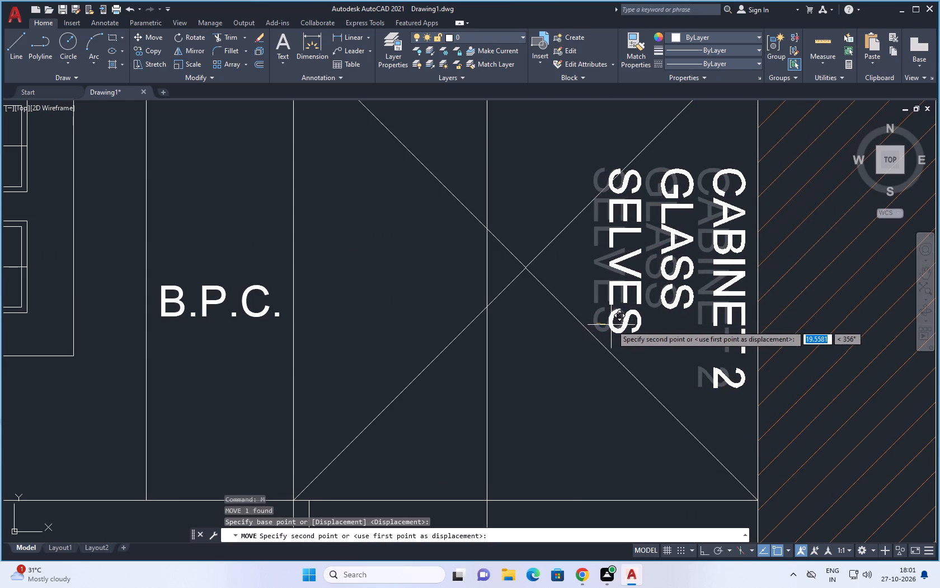
click(615, 325)
Change the corner unit's label to read CABINETES 2 GLASS SELVES.
scroll(620, 319, down, 4)
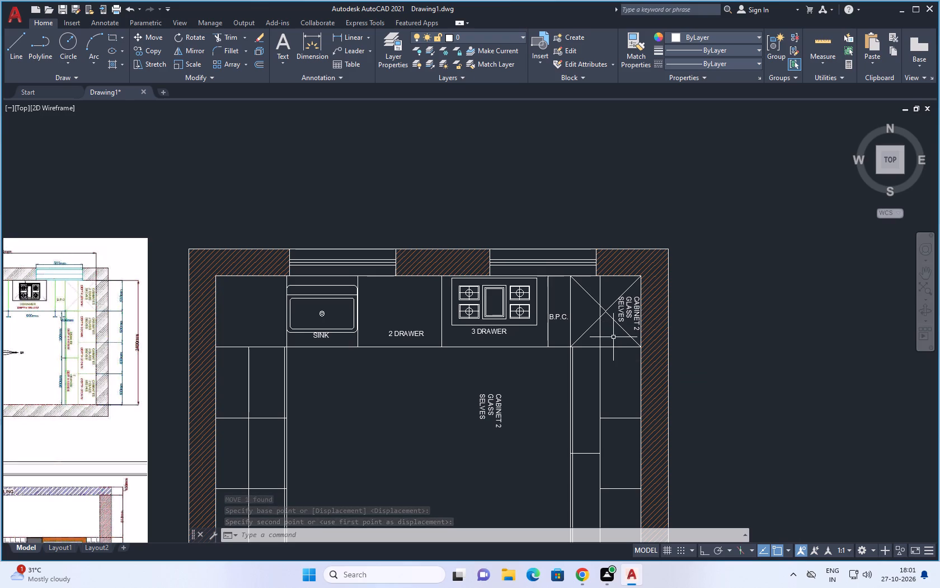
double_click(635, 309)
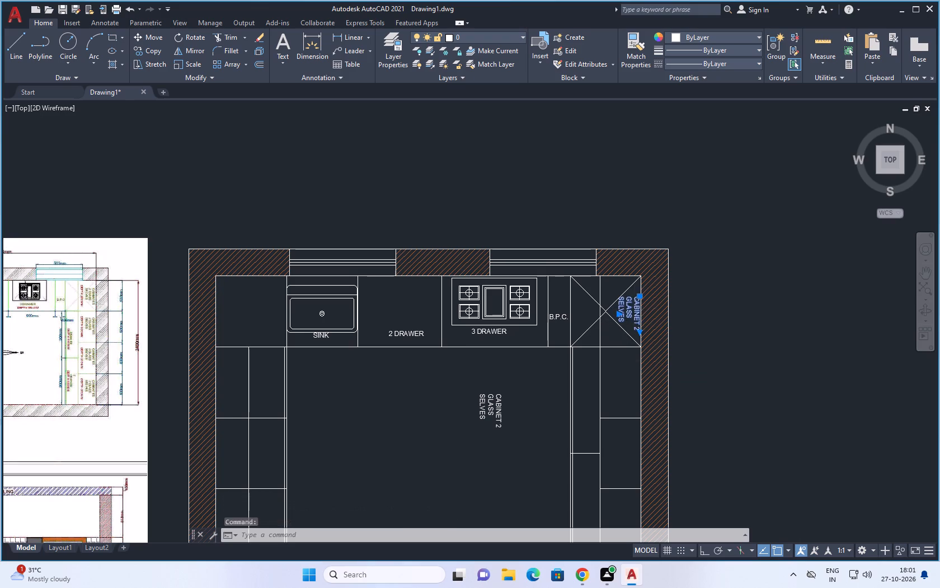
scroll(667, 300, up, 3)
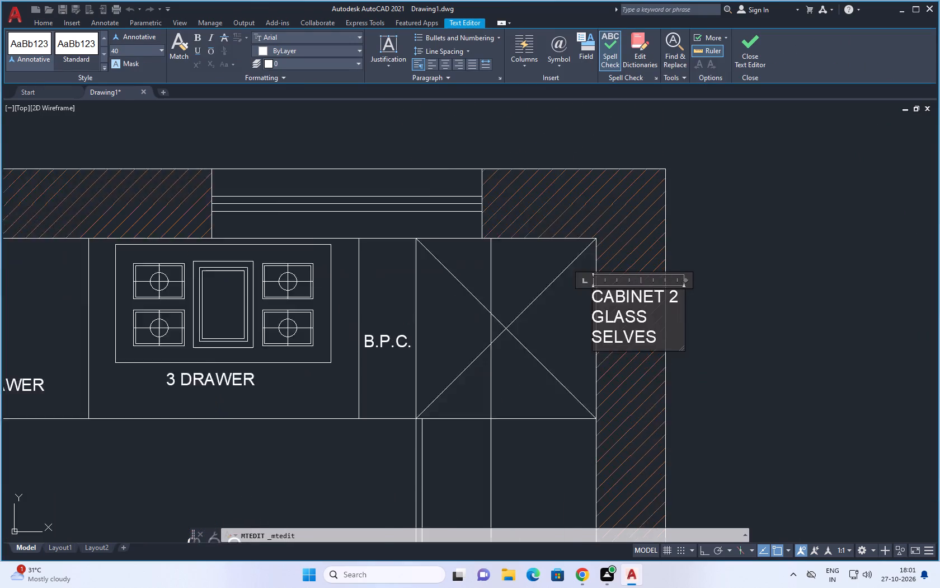
click(661, 295)
text(ES)
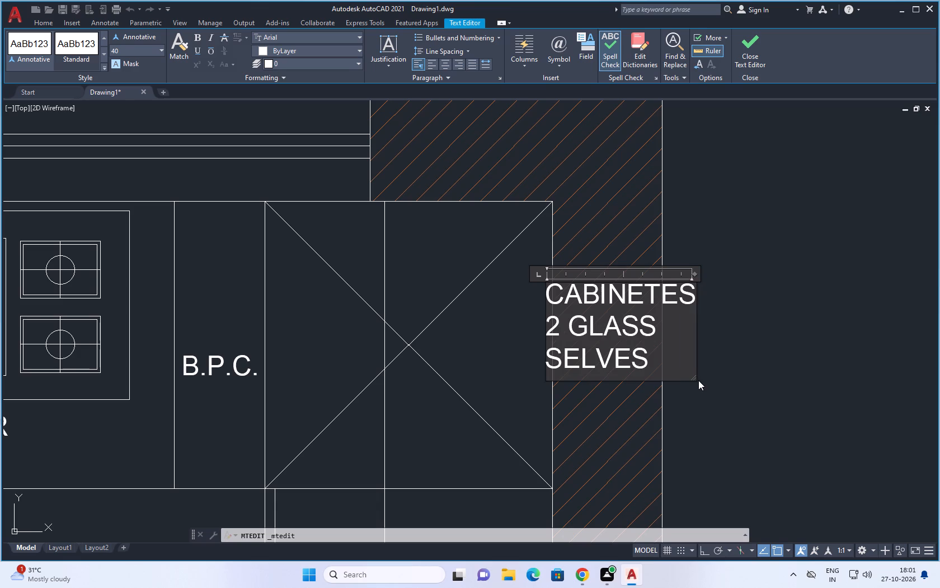
key(space)
click(705, 412)
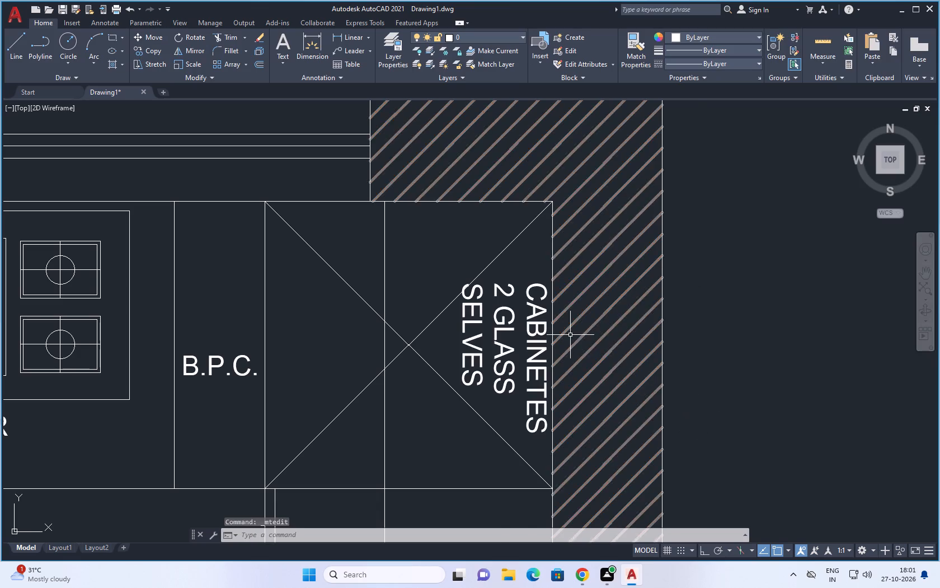
Copy the corner unit's CABINETES 2 GLASS SELVES label into each of the three cabinet sections below it along the right-hand wall.
scroll(573, 330, down, 3)
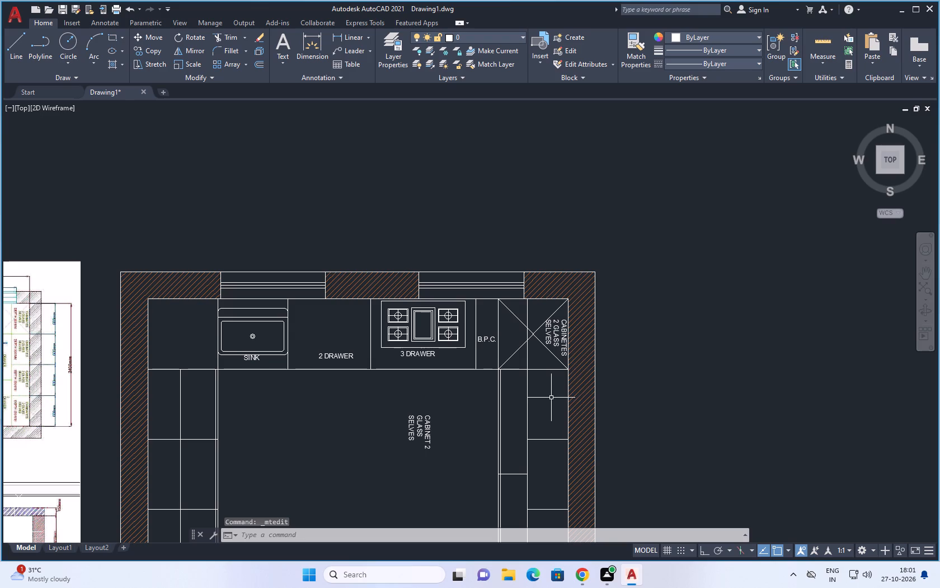
click(558, 338)
key(ctrl+c)
key(ctrl+v)
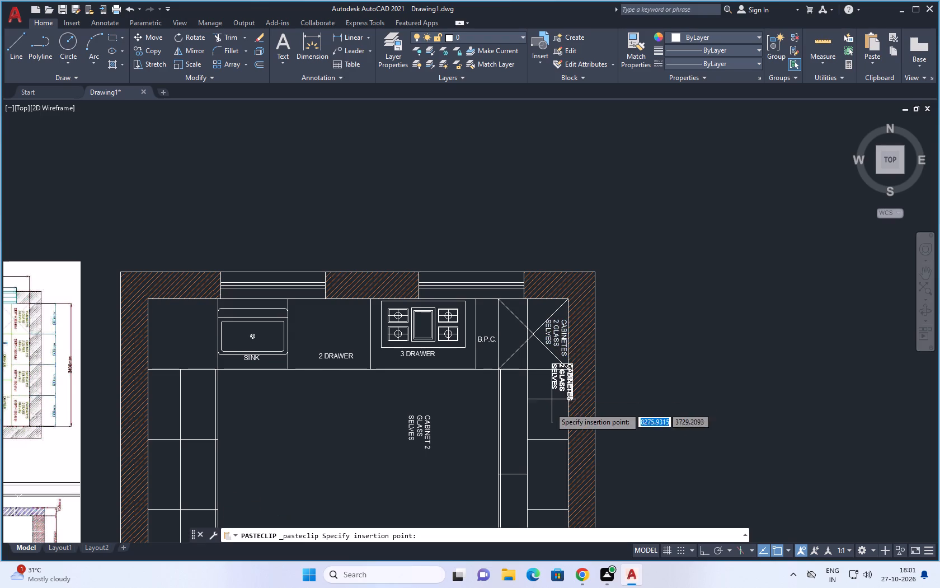
scroll(548, 417, up, 3)
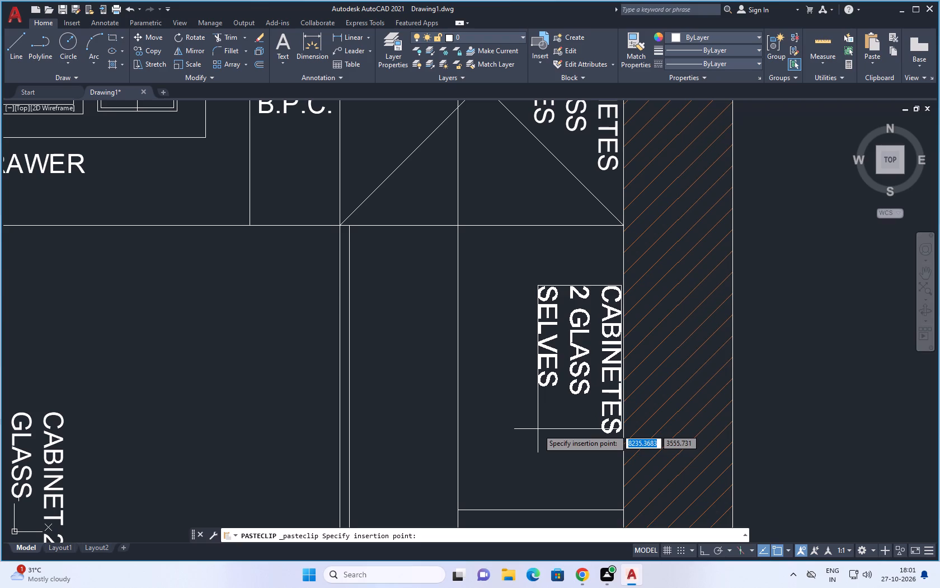
click(538, 429)
key(ctrl+v)
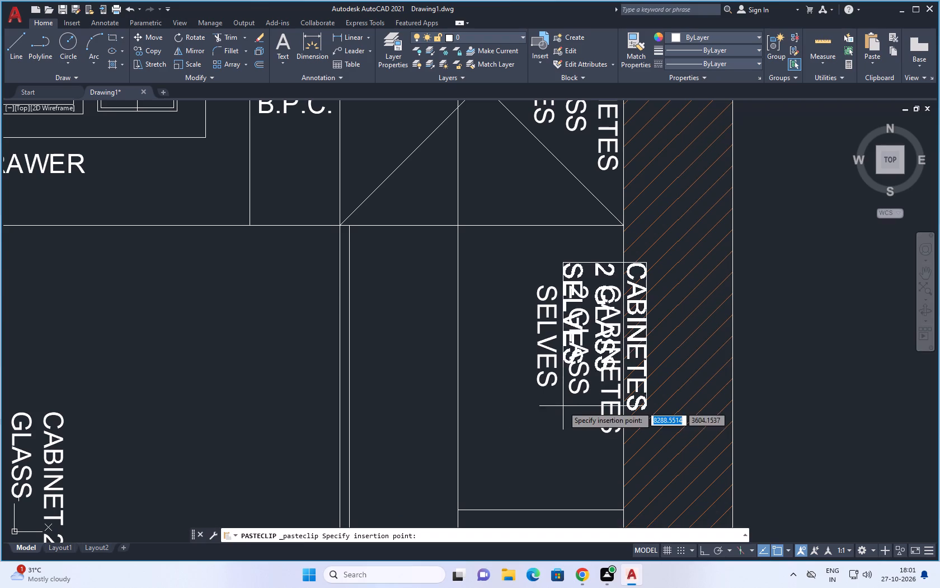
scroll(565, 374, down, 4)
scroll(558, 432, up, 2)
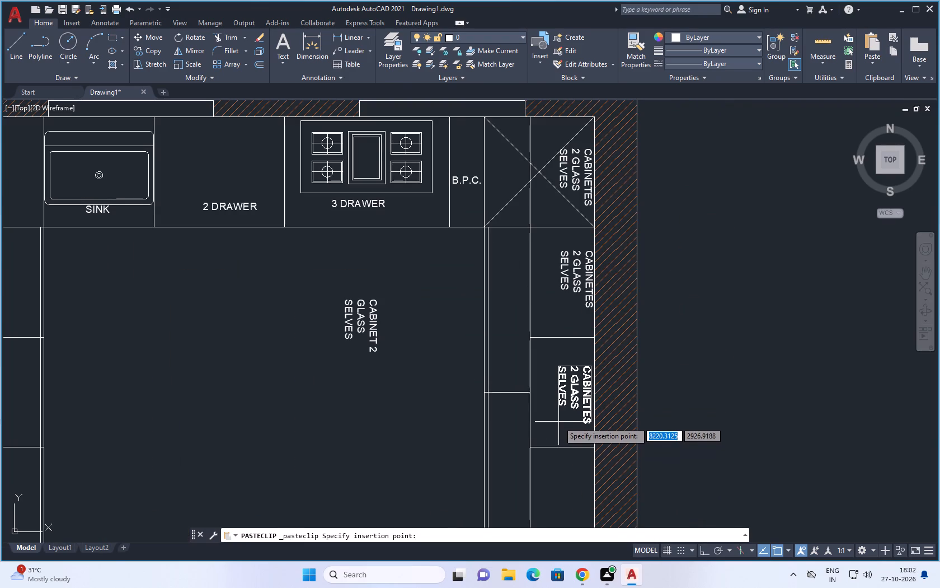
click(560, 417)
key(space)
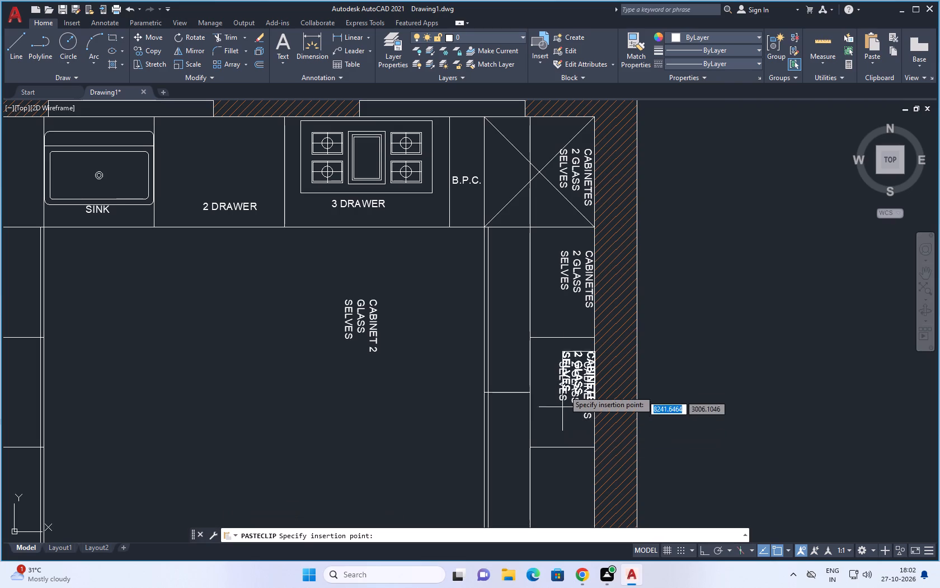
scroll(565, 384, down, 3)
scroll(561, 418, up, 3)
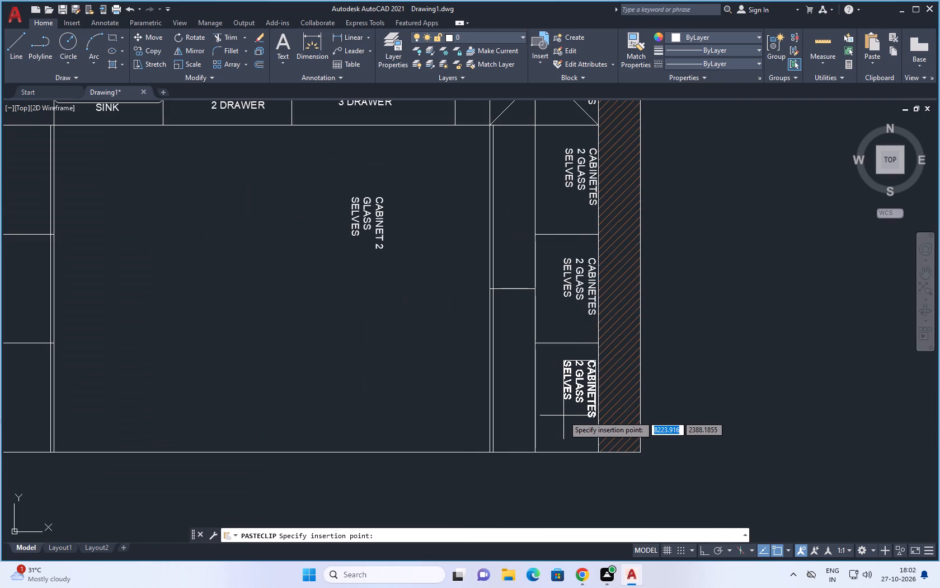
click(563, 416)
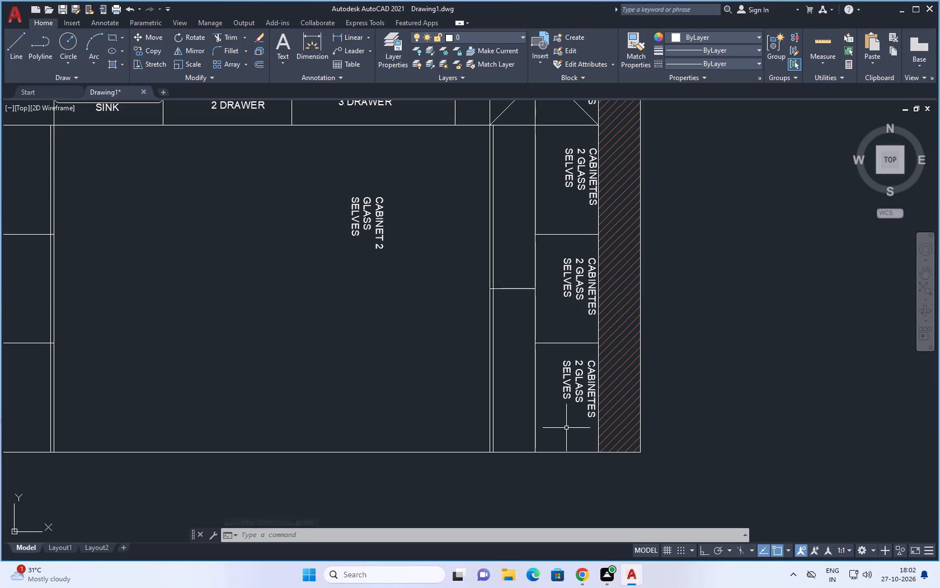
Copy the lowest CABINETES 2 GLASS SELVES label into the adjacent lower section of the narrow inner counter strip.
click(578, 395)
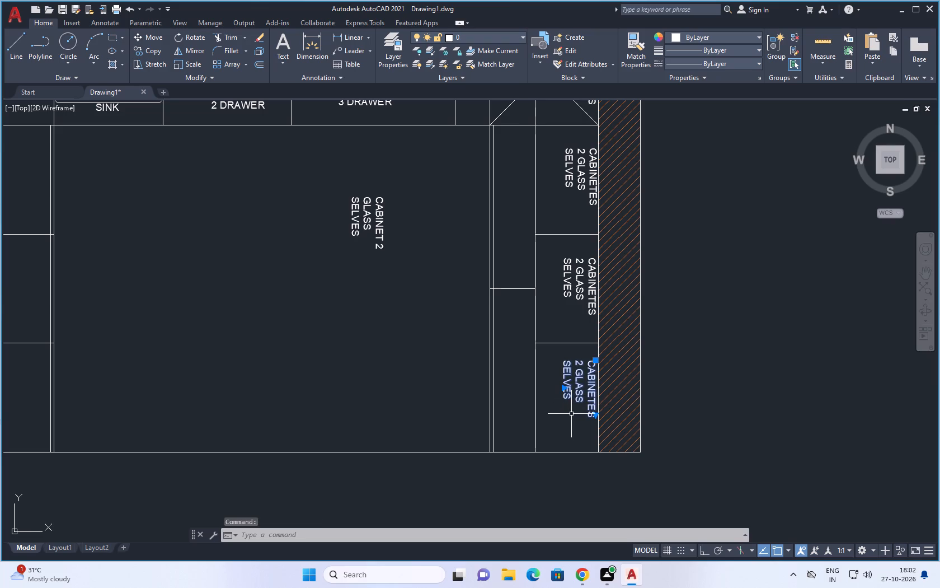
key(ctrl+c)
key(ctrl+v)
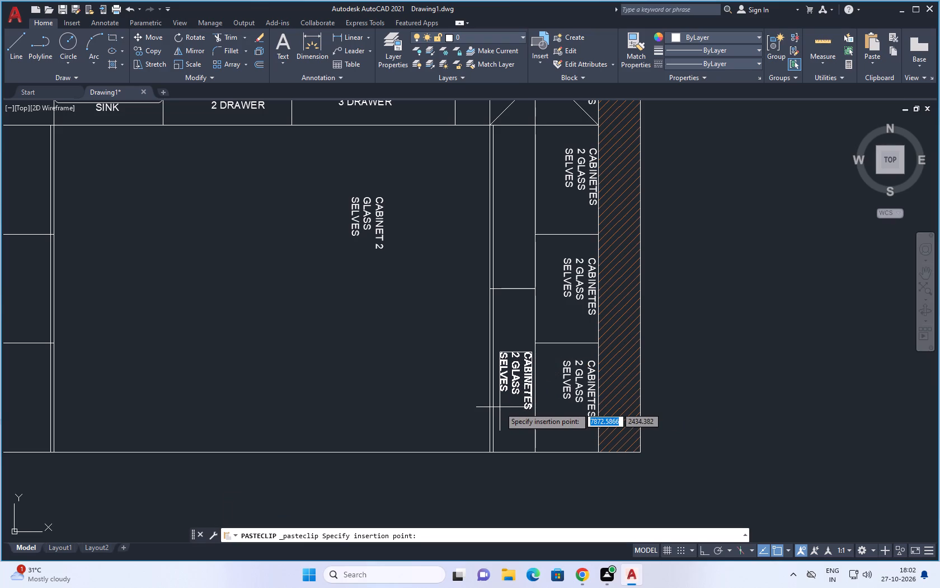
scroll(500, 407, up, 1)
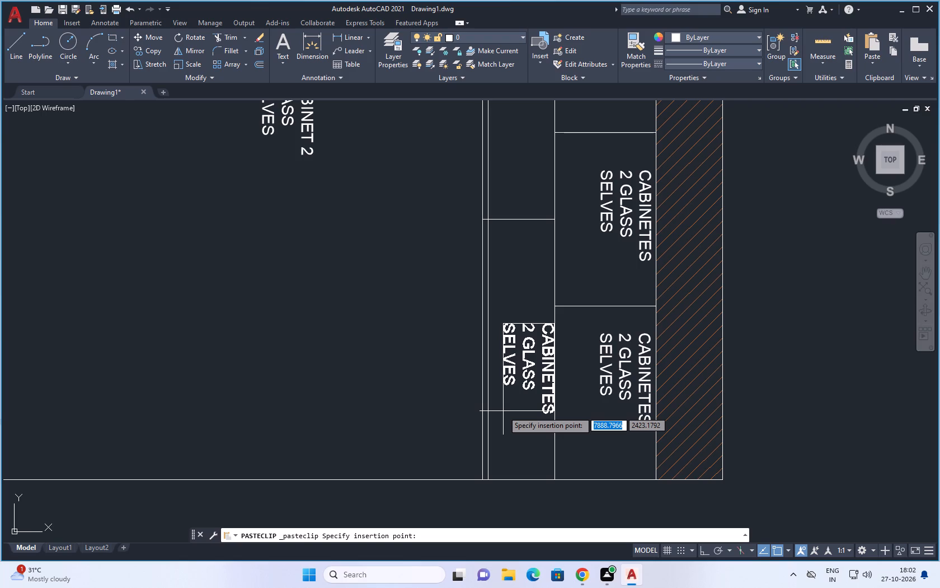
click(503, 411)
Change the copied label in the lower section of the narrow strip to read DRAWER.
double_click(540, 376)
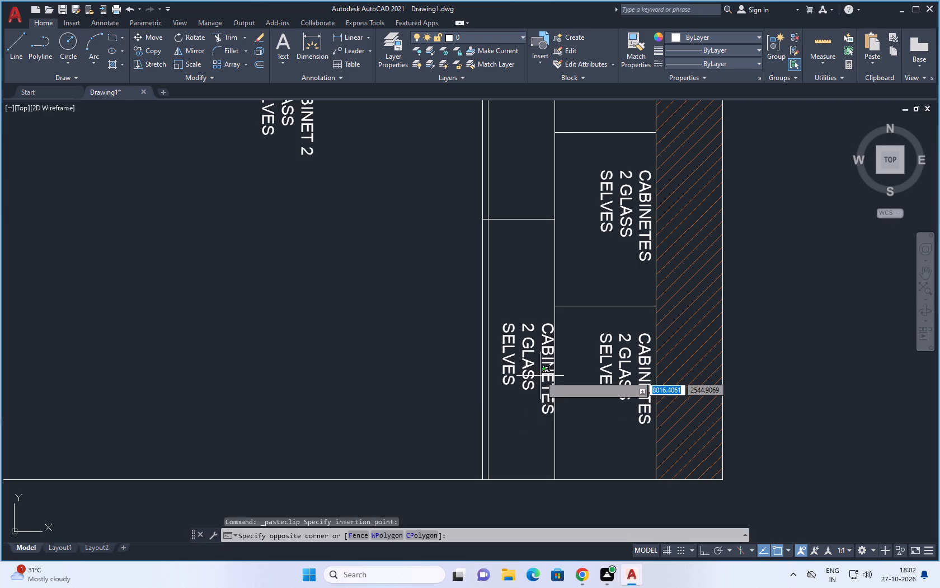
click(542, 368)
double_click(544, 368)
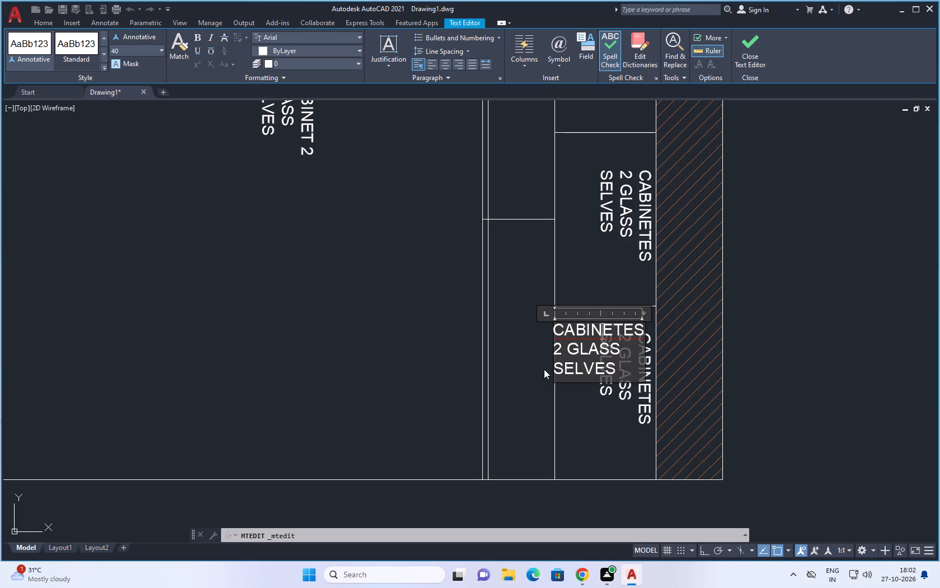
click(619, 371)
key(BackSpace)
key(BackSpace)
key(BackSpace)
key(BackSpace)
key(BackSpace)
key(BackSpace)
key(BackSpace)
key(BackSpace)
key(BackSpace)
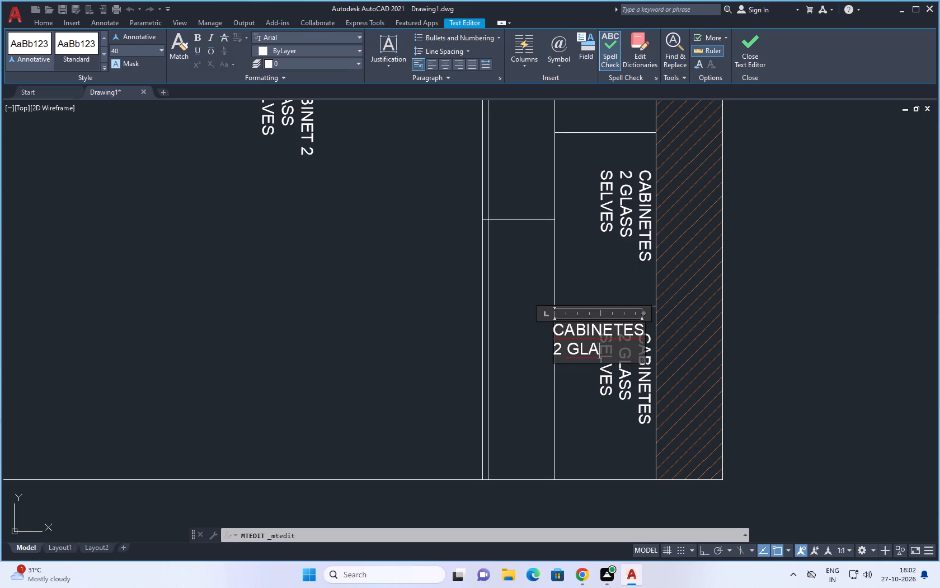
key(BackSpace)
key(BackSpace)
key(BackSpace)
key(BackSpace)
key(BackSpace)
key(BackSpace)
key(BackSpace)
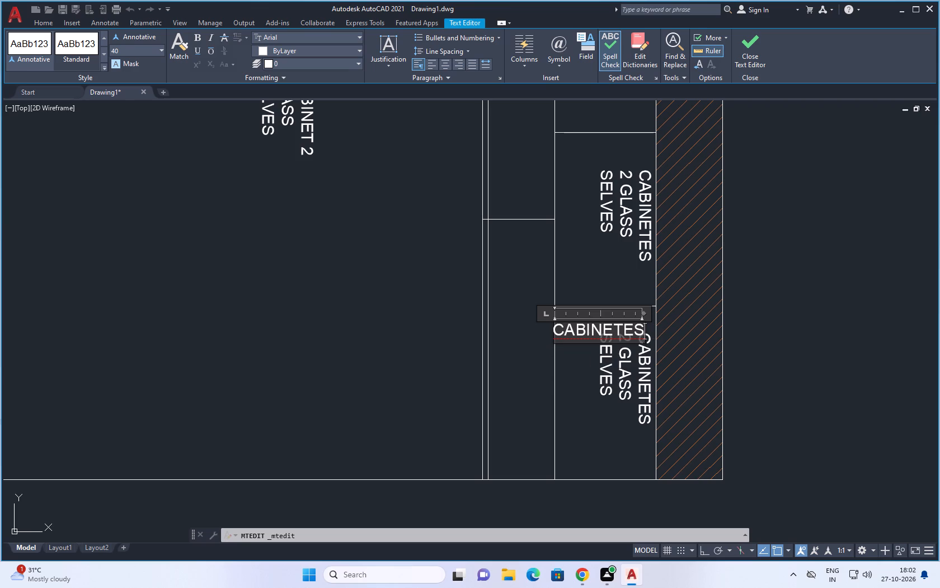
key(BackSpace)
key(BackSpace)
key(BackSpace)
key(BackSpace)
key(BackSpace)
key(BackSpace)
key(BackSpace)
key(BackSpace)
key(BackSpace)
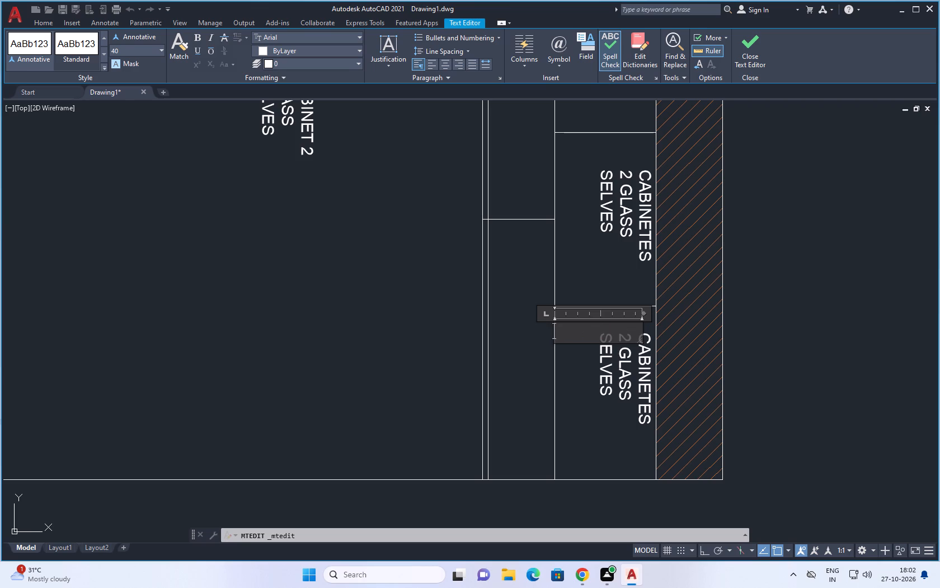
key(f)
key(BackSpace)
text(DR)
key(a)
key(w)
text(ER)
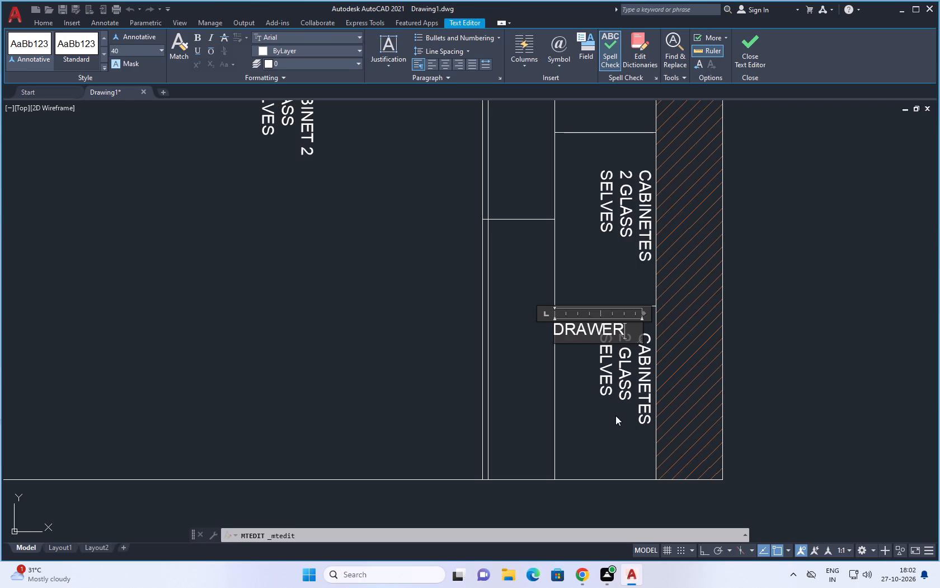
click(552, 329)
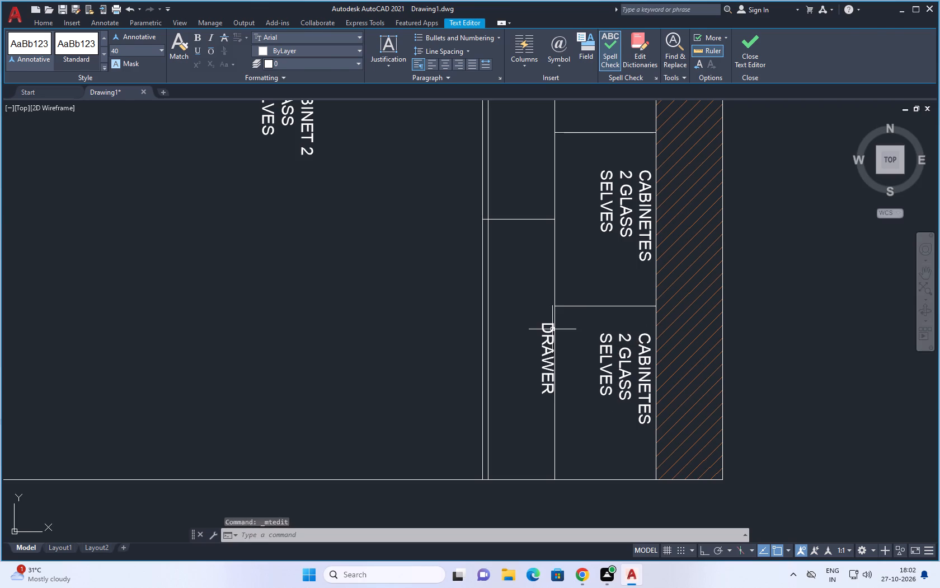
Move the DRAWER label slightly inward and up, clear of the line dividing the narrow strip from the cabinets.
click(546, 371)
key(m)
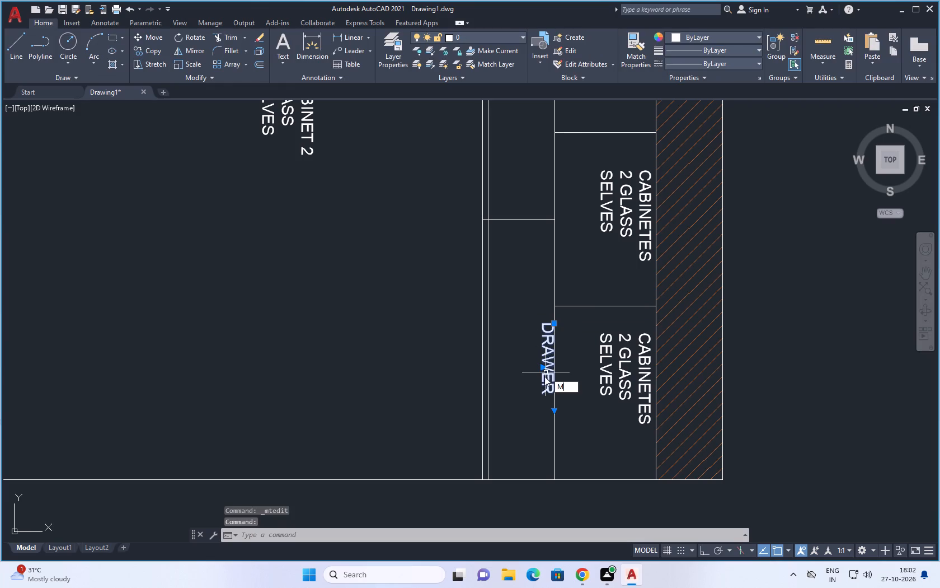
key(space)
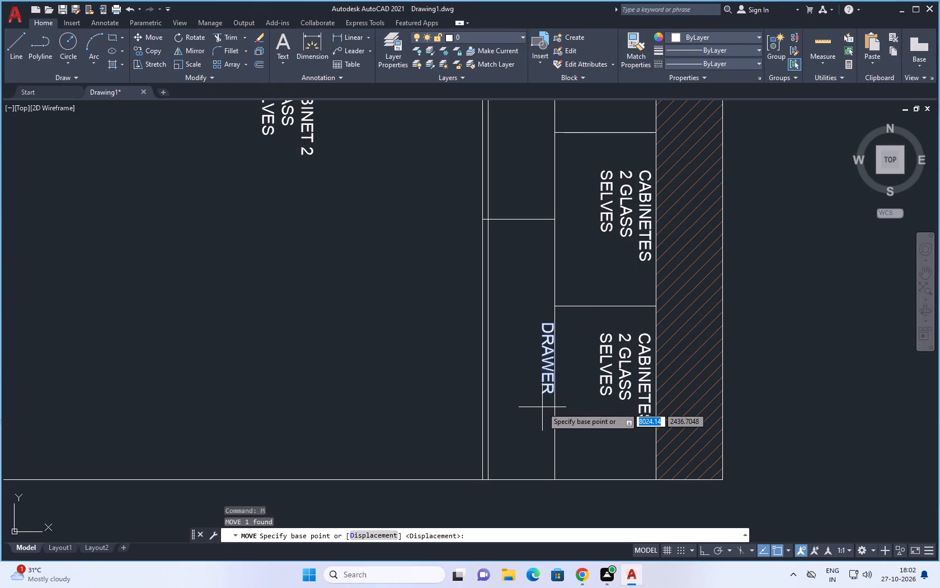
click(542, 394)
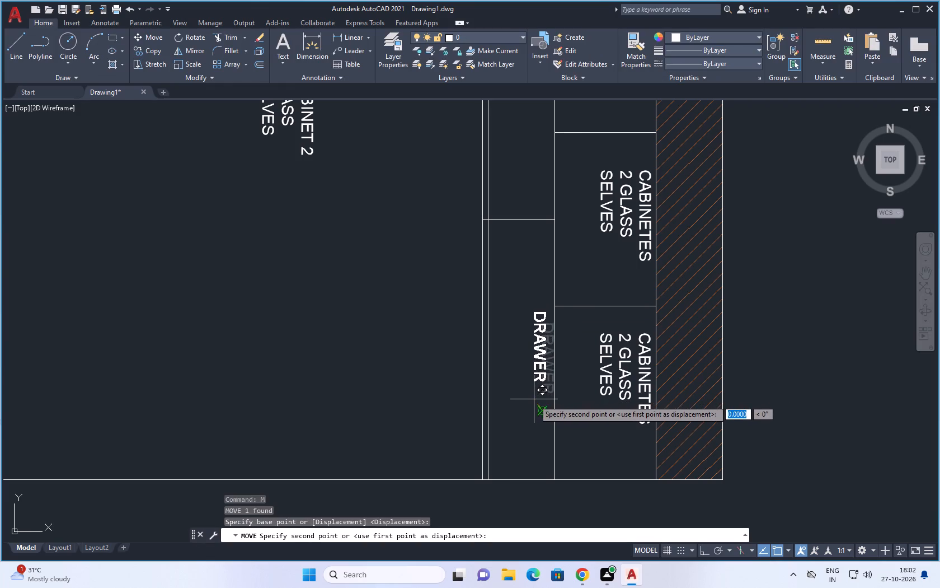
click(534, 400)
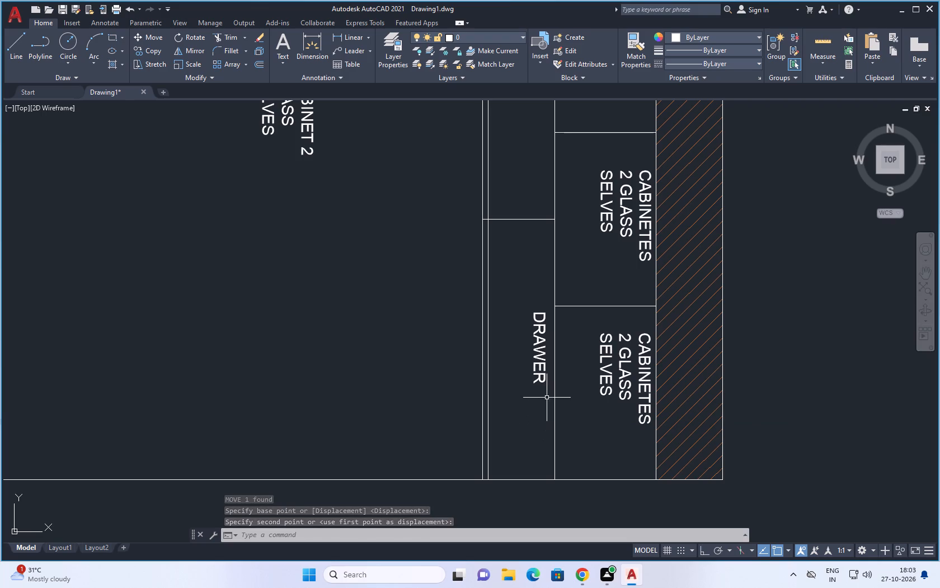
Copy the DRAWER label into the upper section of the narrow strip, in line with the lower one.
click(542, 378)
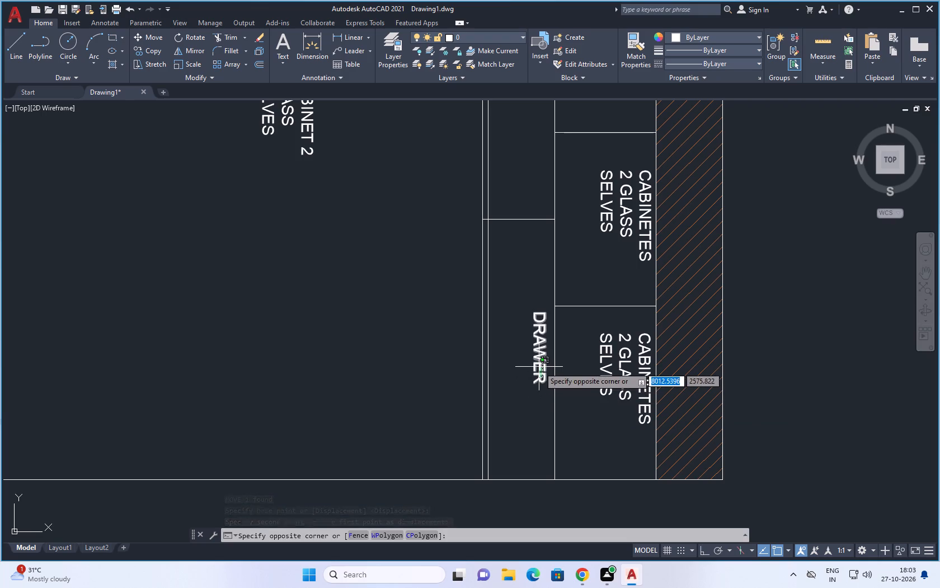
click(539, 367)
key(ctrl+c)
key(ctrl+v)
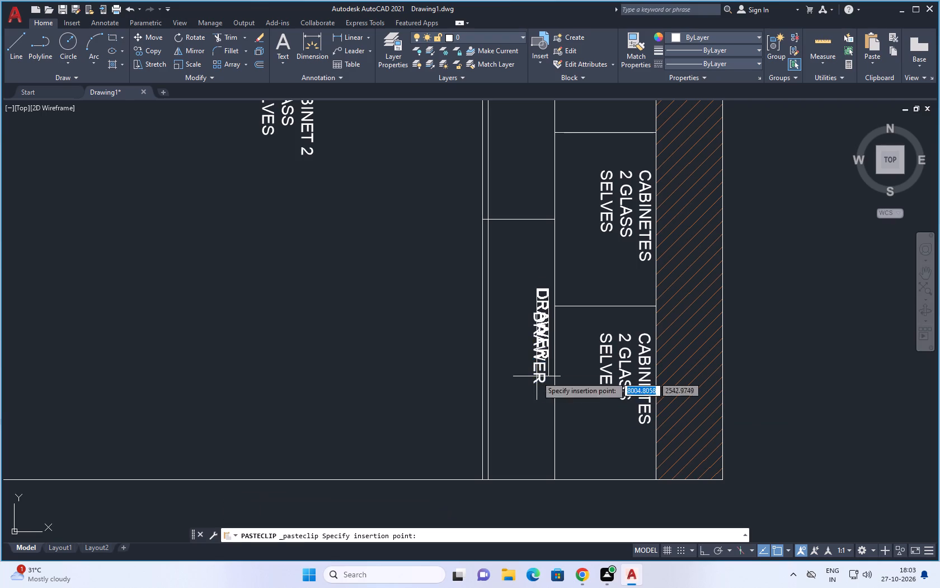
scroll(528, 302, down, 2)
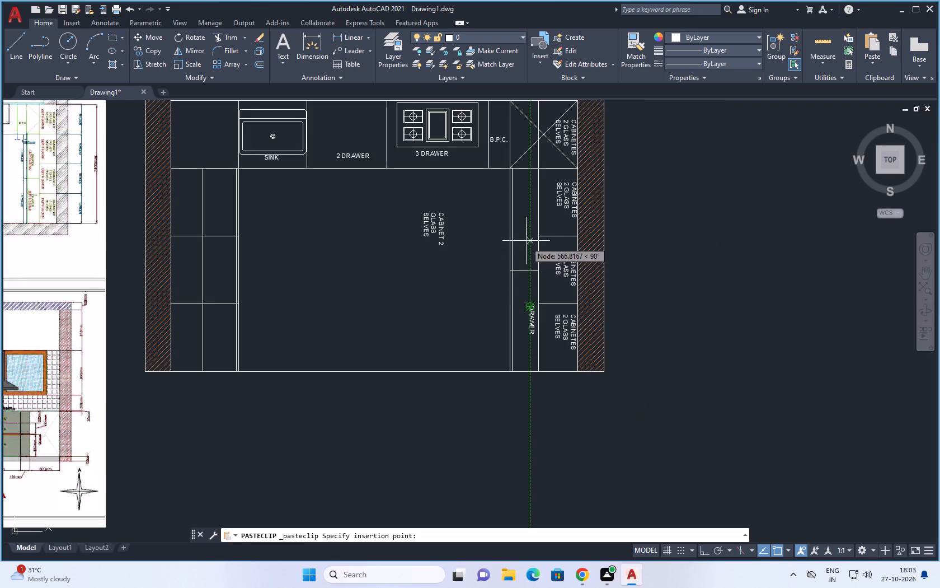
click(526, 238)
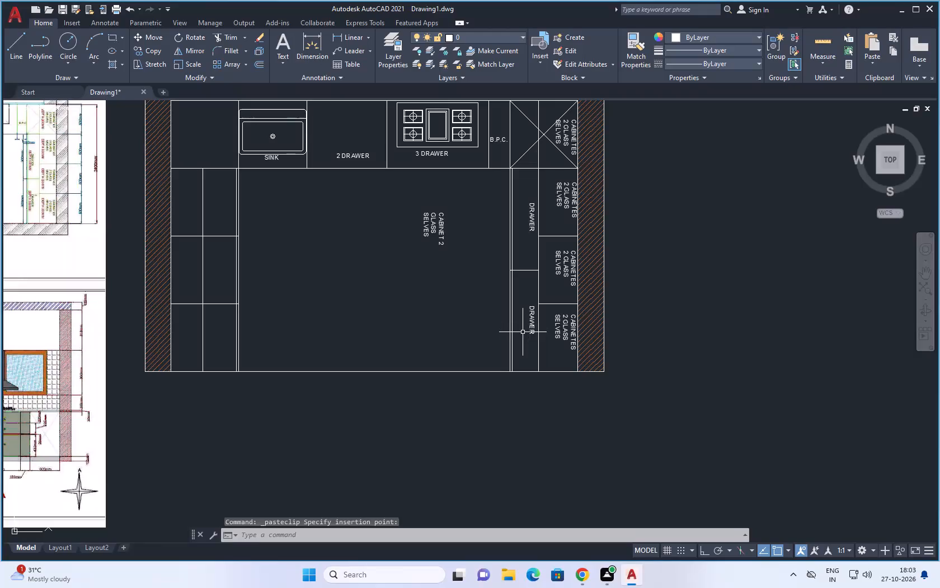
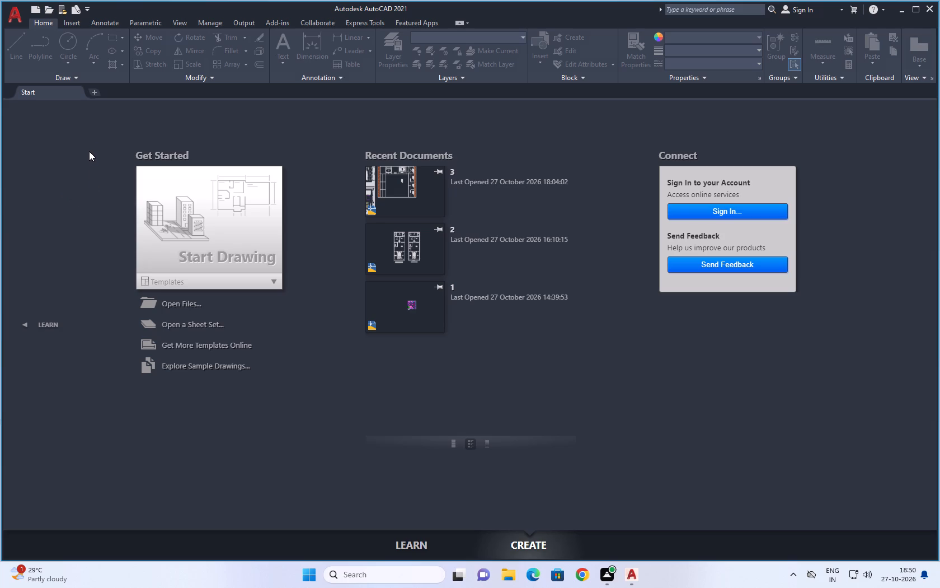
Open the recent drawing 3.
double_click(392, 185)
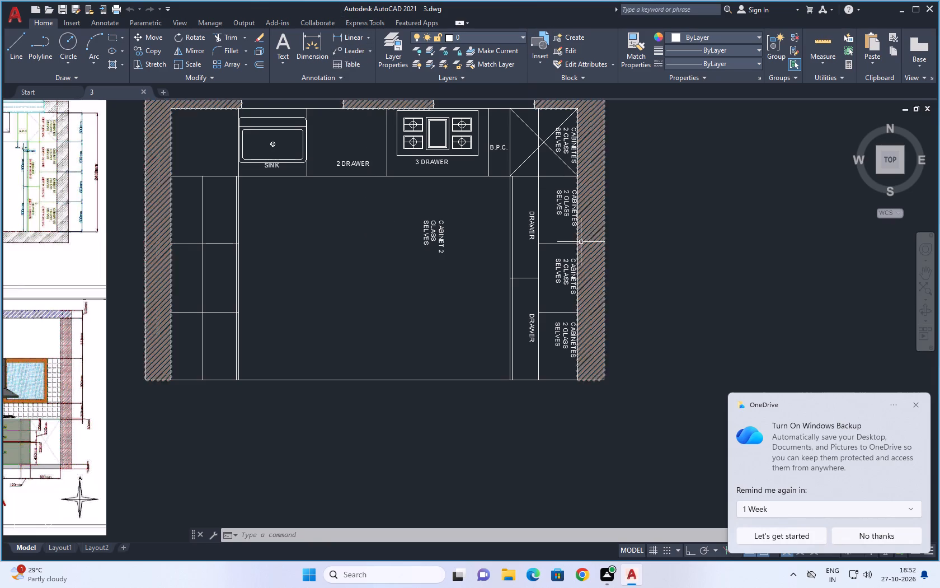
Examine the cabinet labels on the reference plan and compare them with the unlabelled counter sections of the drafted kitchen plan.
scroll(579, 231, down, 1)
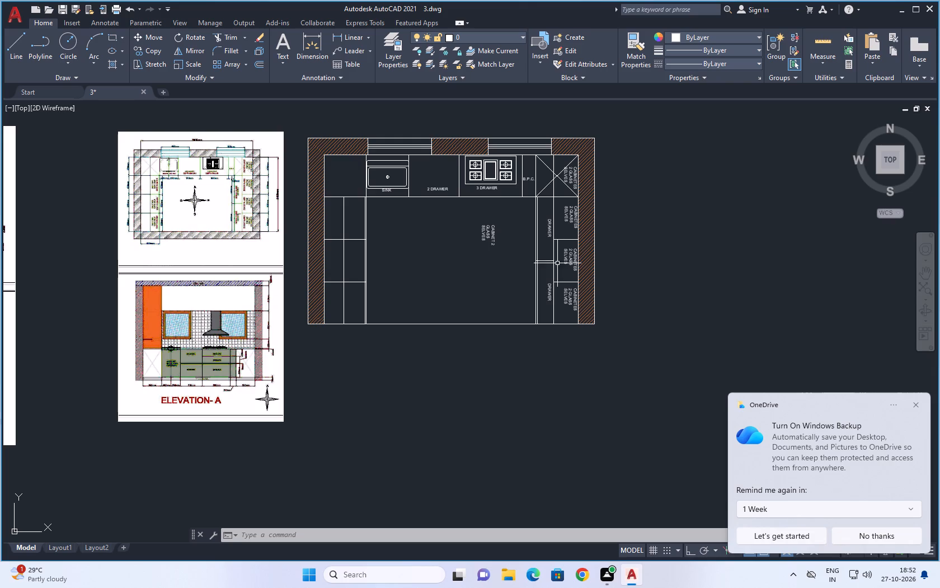
scroll(184, 212, up, 2)
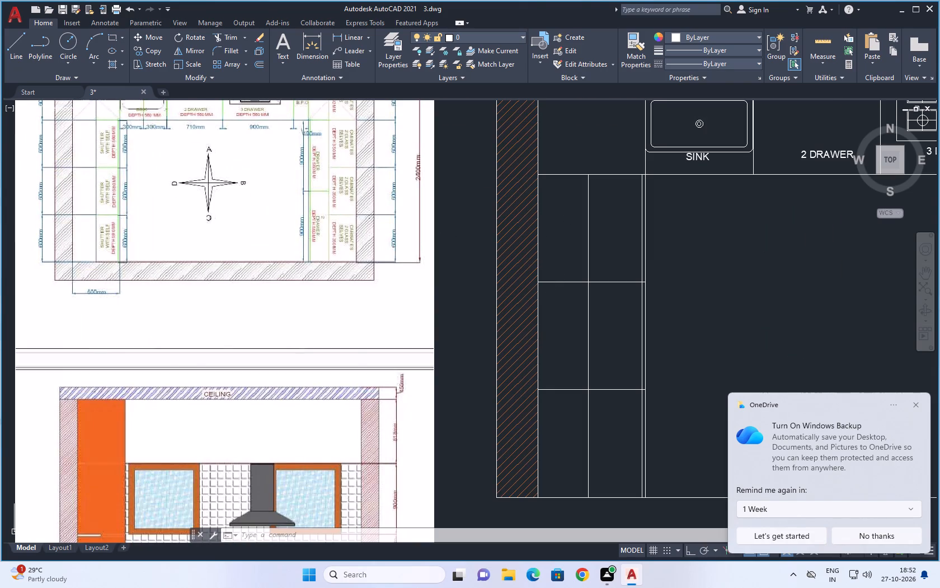
scroll(283, 231, down, 2)
scroll(199, 209, up, 2)
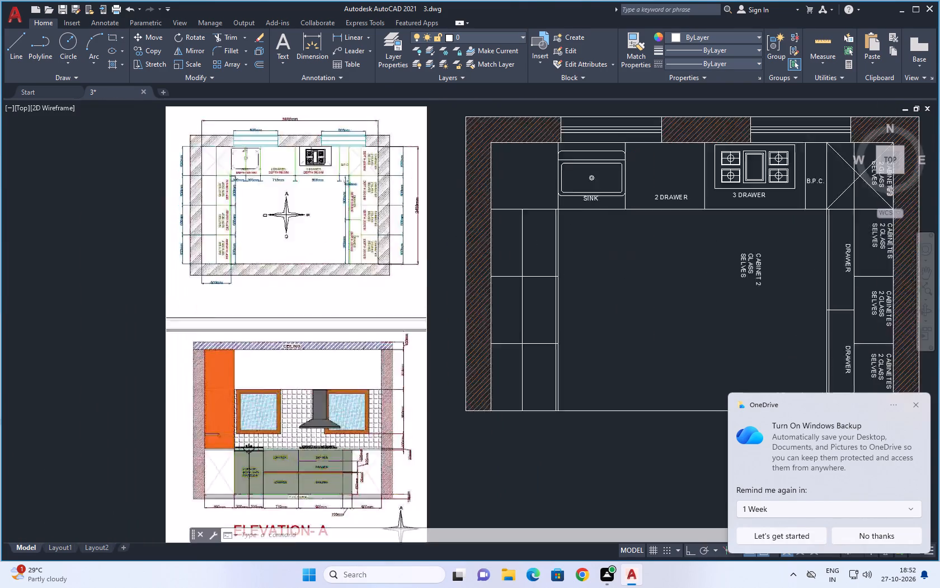
scroll(200, 203, up, 1)
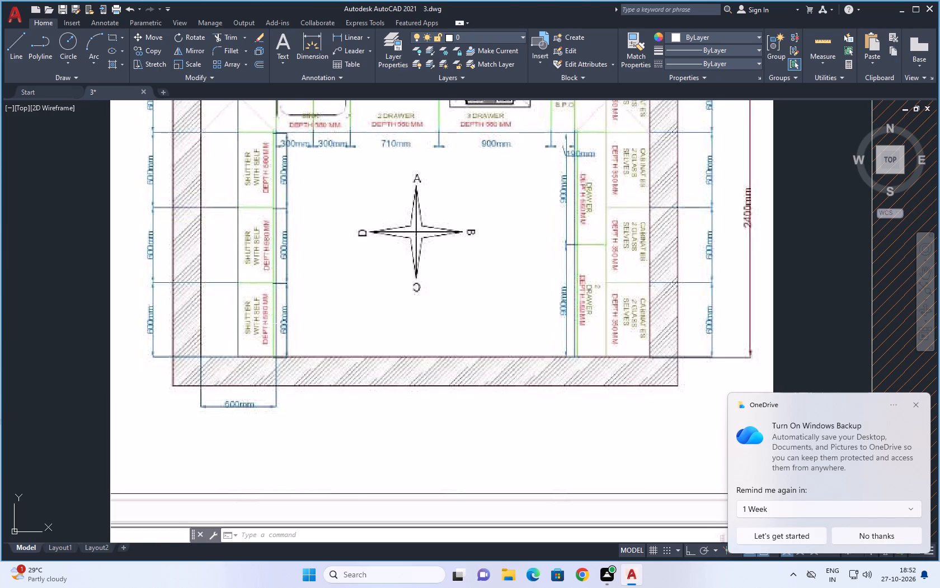
scroll(268, 324, up, 2)
scroll(284, 323, down, 3)
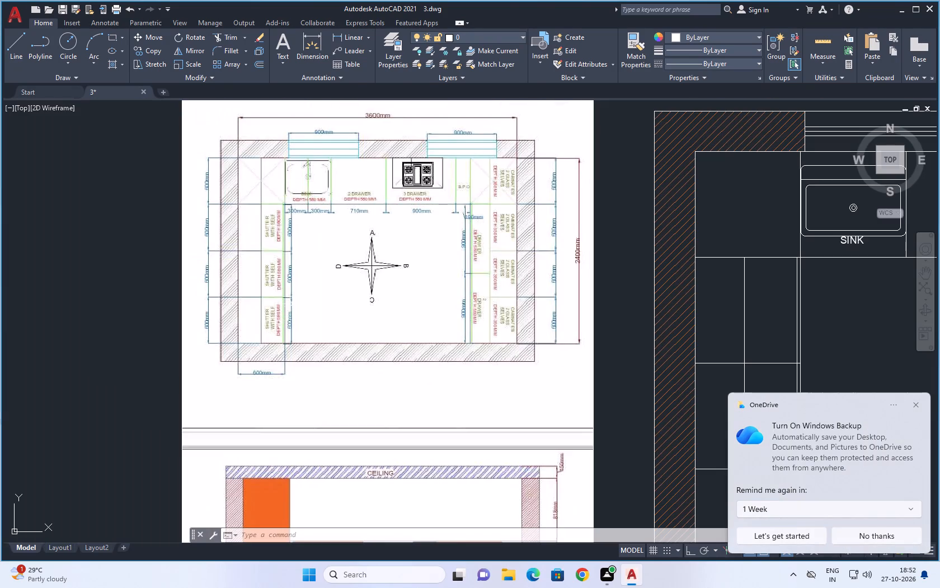
scroll(277, 264, up, 2)
scroll(276, 263, down, 1)
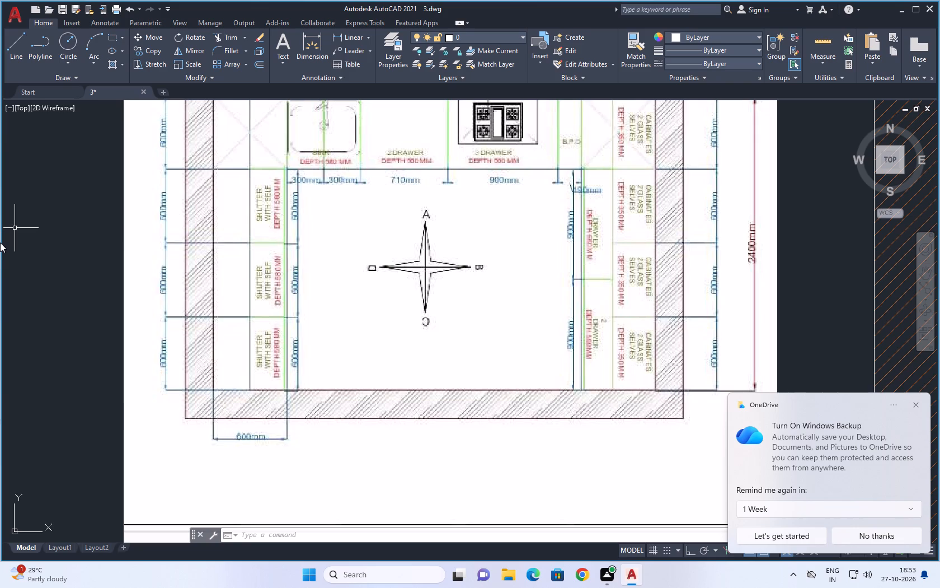
scroll(254, 332, down, 3)
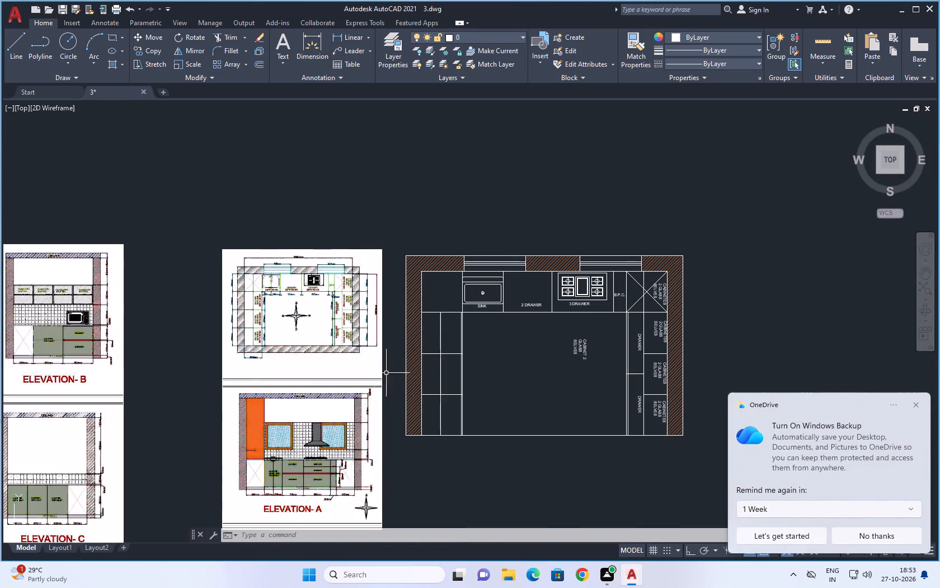
scroll(401, 404, up, 1)
scroll(137, 319, up, 2)
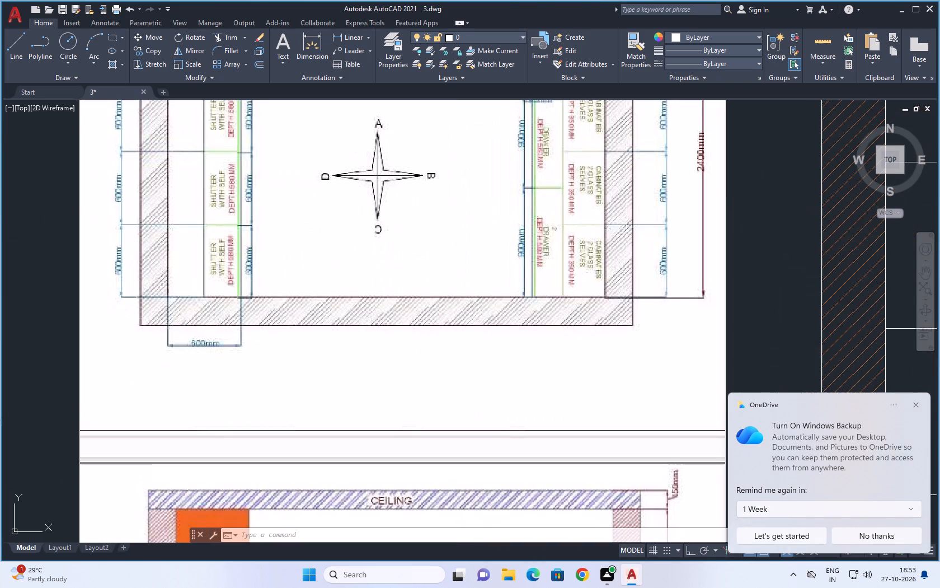
scroll(137, 319, down, 3)
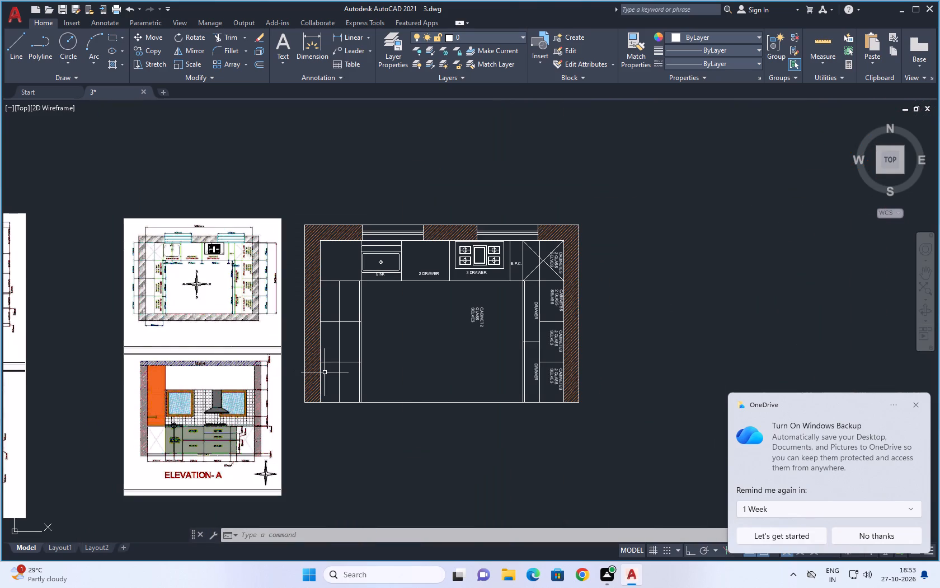
Rotate the loose CABINET 2 GLASS SELVES label in the middle of the room by 180 degrees so it reads upward.
click(473, 314)
scroll(473, 314, up, 2)
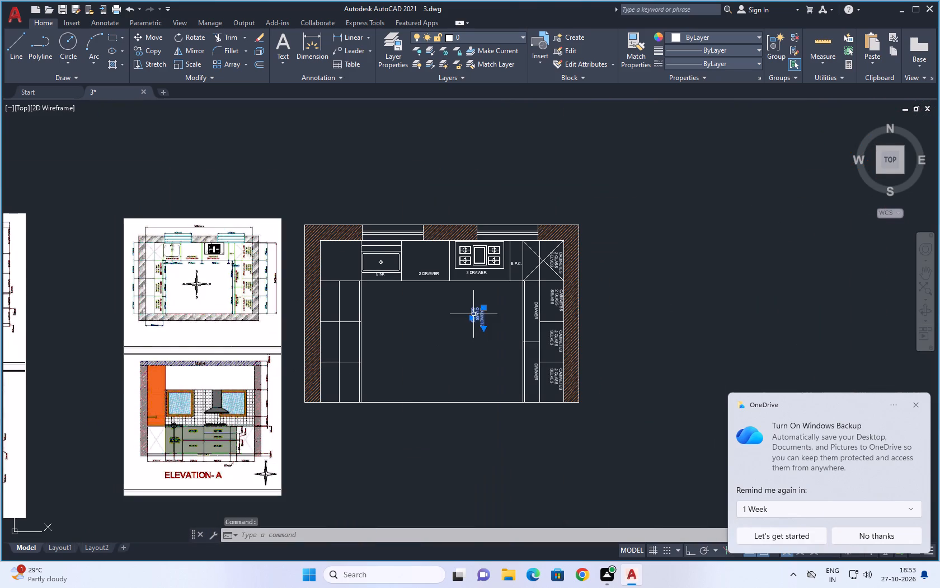
scroll(473, 314, up, 2)
right_click(483, 329)
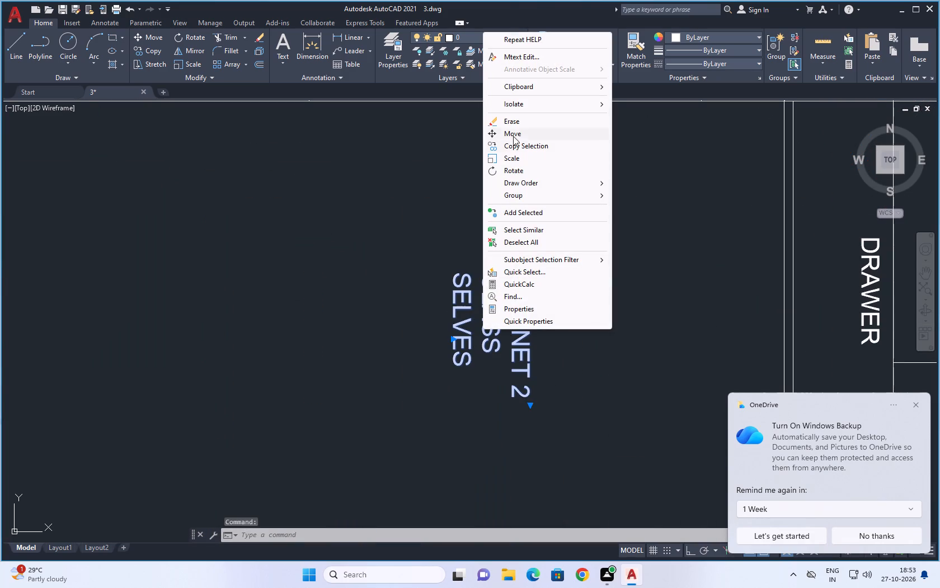
click(508, 170)
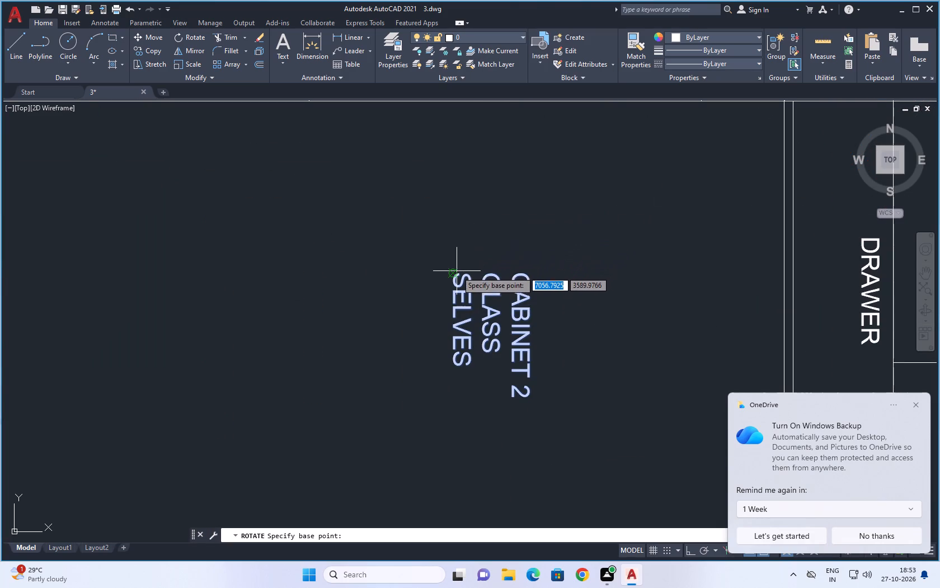
click(456, 272)
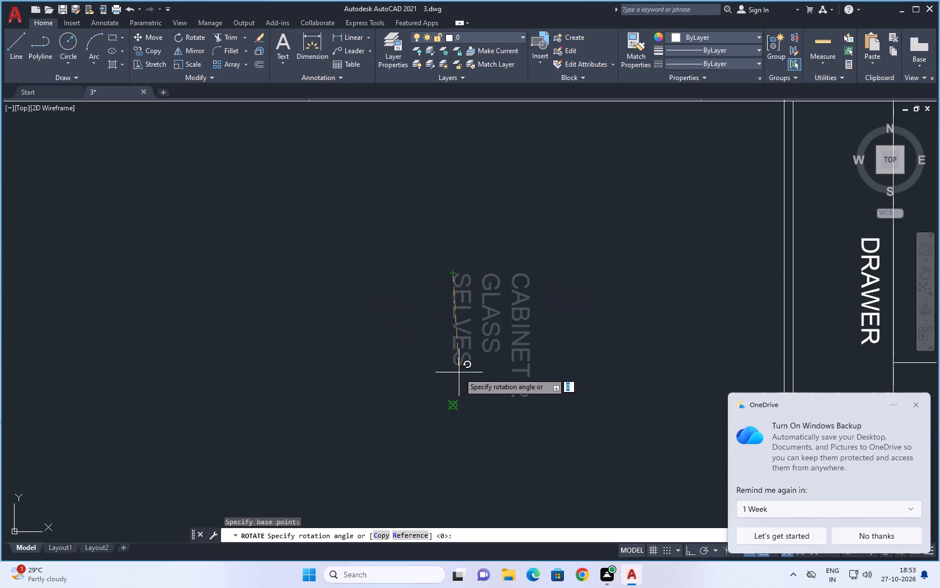
click(382, 272)
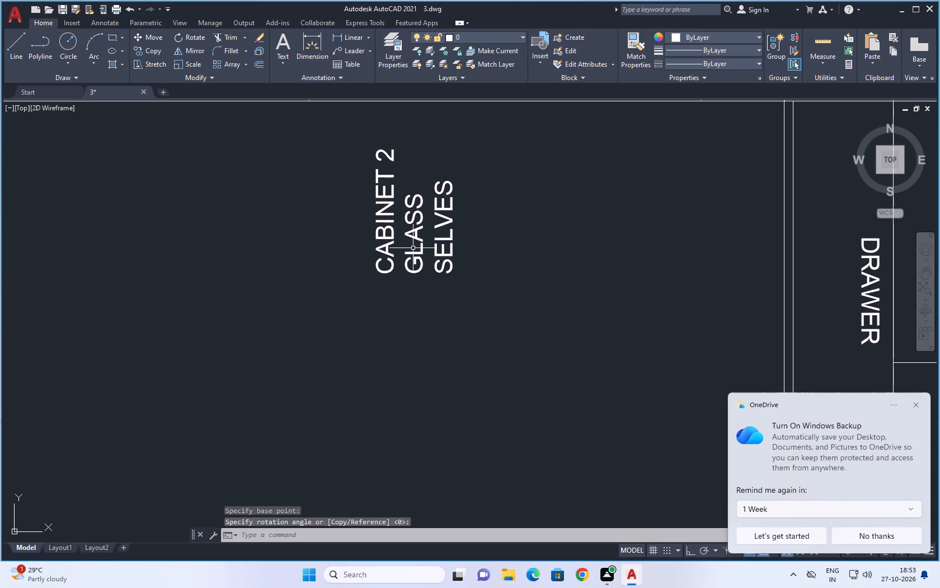
Open the rotated label's text for editing and clear its CABINET 2 GLASS SELVES wording.
double_click(415, 232)
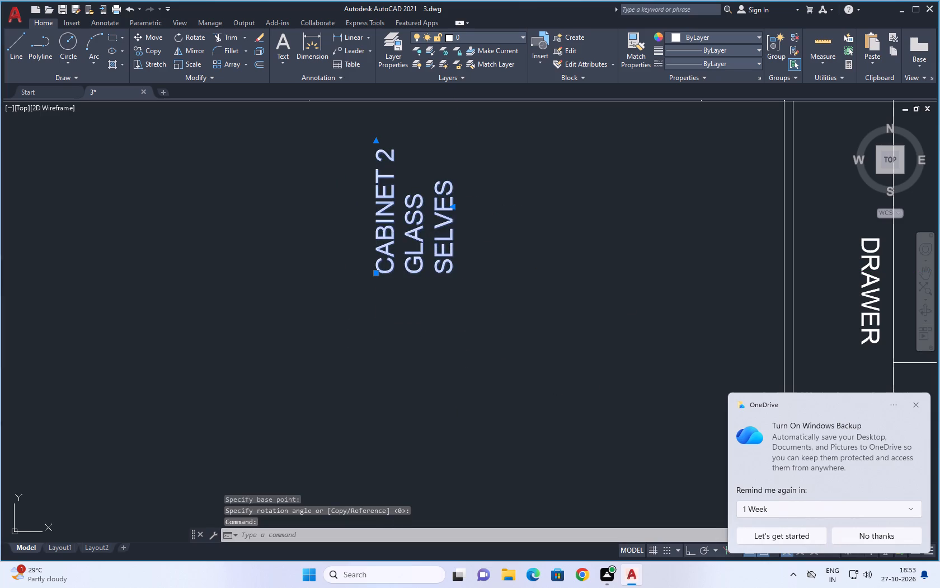
click(467, 384)
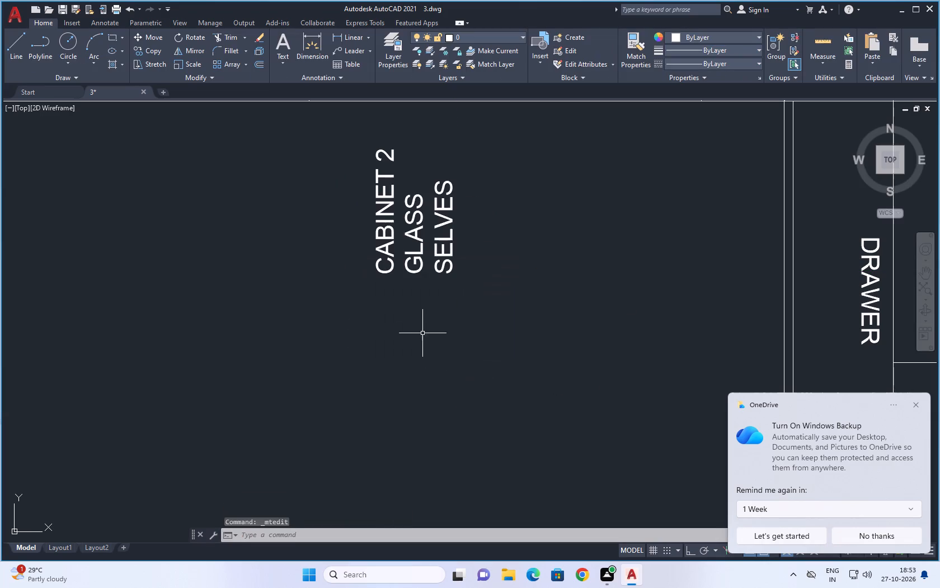
double_click(391, 260)
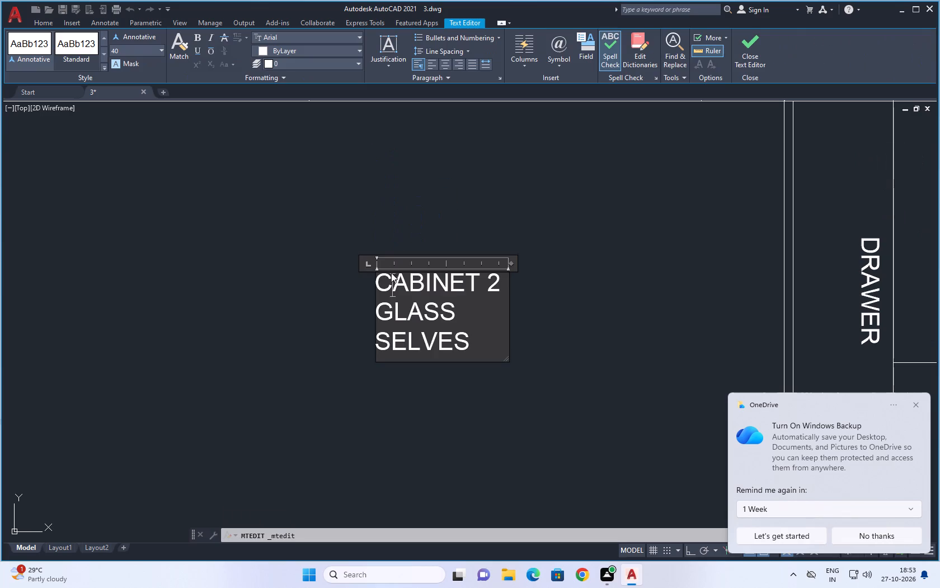
click(470, 343)
key(BackSpace)
key(BackSpace)
key(BackSpace)
key(BackSpace)
key(BackSpace)
key(BackSpace)
key(BackSpace)
key(BackSpace)
key(BackSpace)
key(BackSpace)
key(BackSpace)
key(BackSpace)
key(BackSpace)
key(BackSpace)
key(BackSpace)
key(BackSpace)
key(BackSpace)
key(BackSpace)
key(BackSpace)
key(BackSpace)
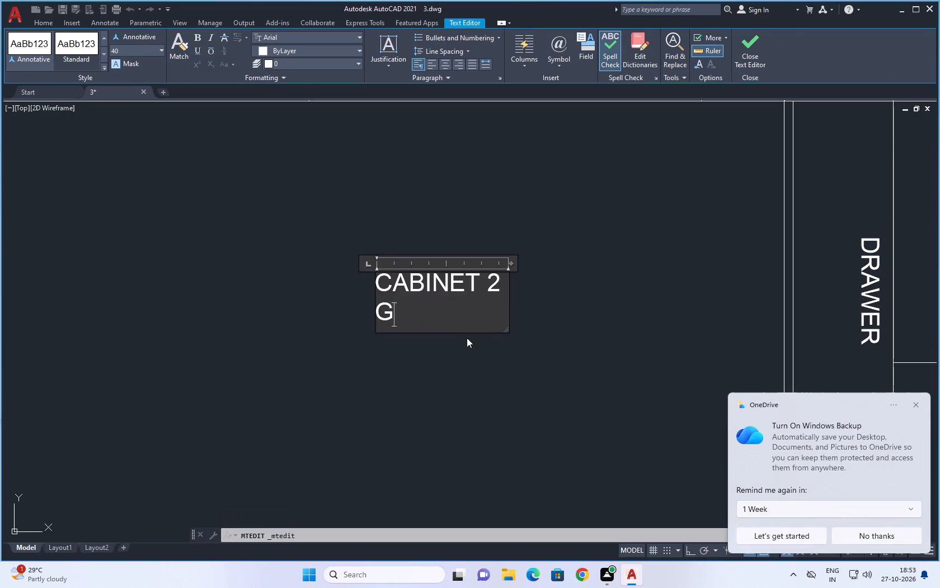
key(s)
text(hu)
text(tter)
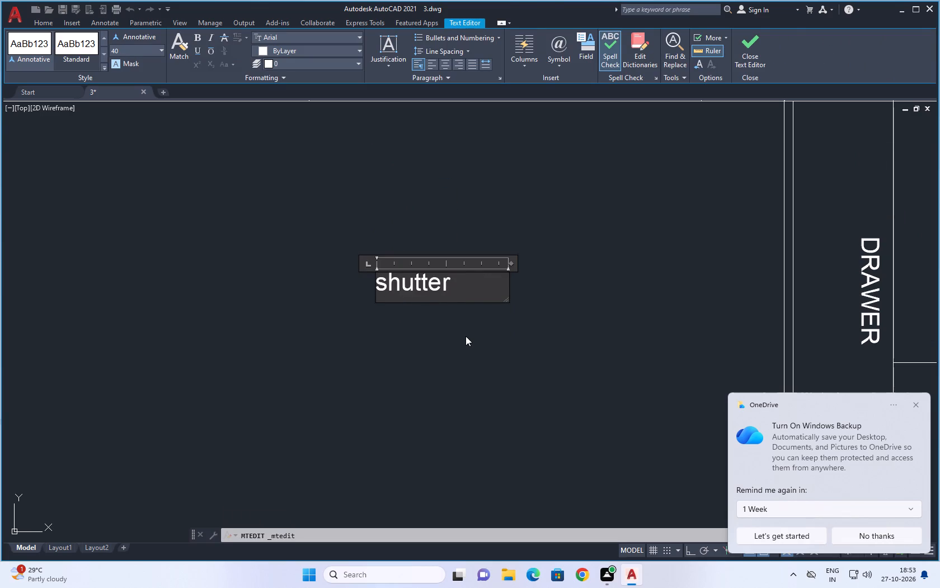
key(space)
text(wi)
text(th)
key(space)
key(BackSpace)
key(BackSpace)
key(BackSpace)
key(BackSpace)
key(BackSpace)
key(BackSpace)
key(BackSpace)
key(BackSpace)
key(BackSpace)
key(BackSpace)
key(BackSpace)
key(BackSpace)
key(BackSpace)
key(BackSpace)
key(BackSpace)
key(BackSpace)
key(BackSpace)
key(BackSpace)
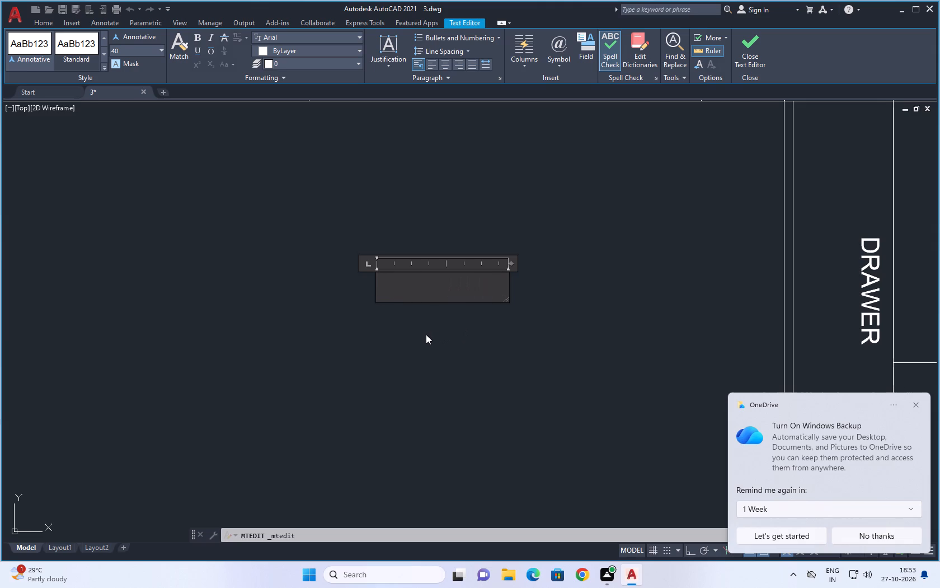
Enter SHUTTER WITH SHELF in capitals as the label's new text.
text(SHUTTER WITH)
key(space)
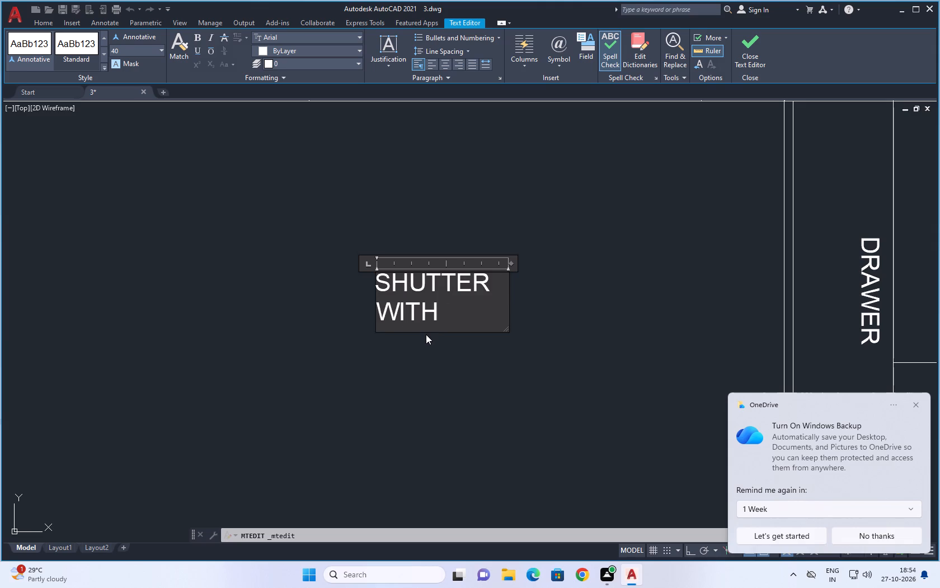
key(s)
key(h)
text(ELF)
click(446, 397)
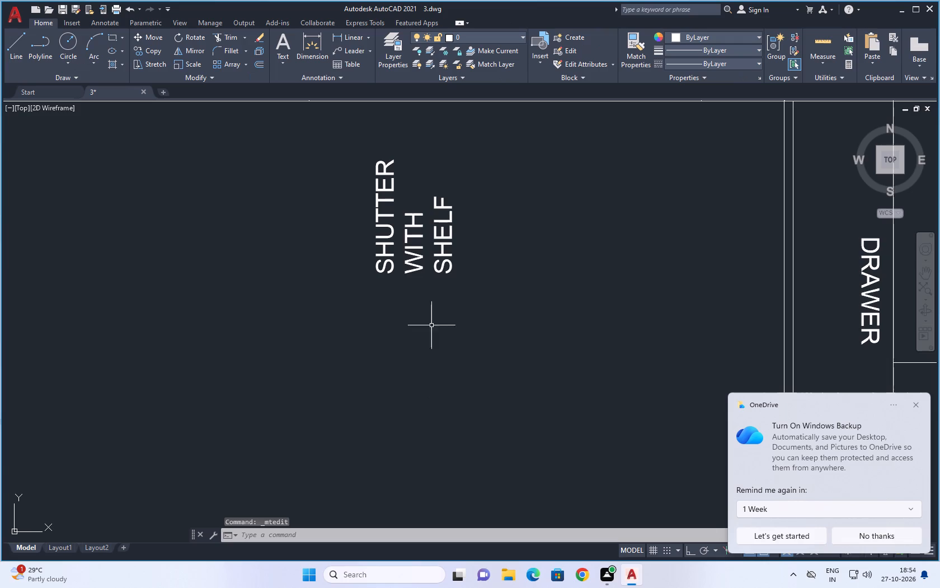
Move the SHUTTER WITH SHELF label into the lowest inner section of the counter along the west wall.
click(418, 265)
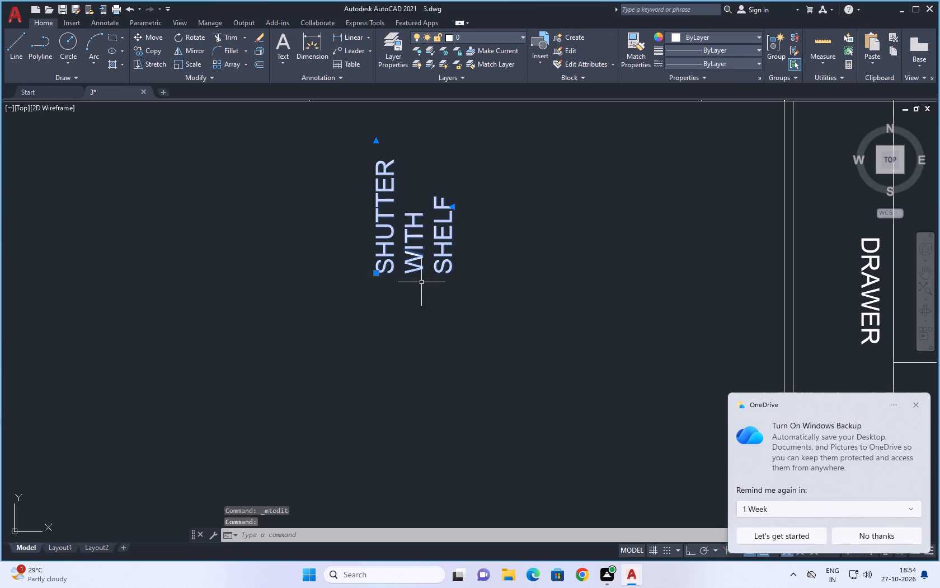
text(M)
key(space)
click(377, 267)
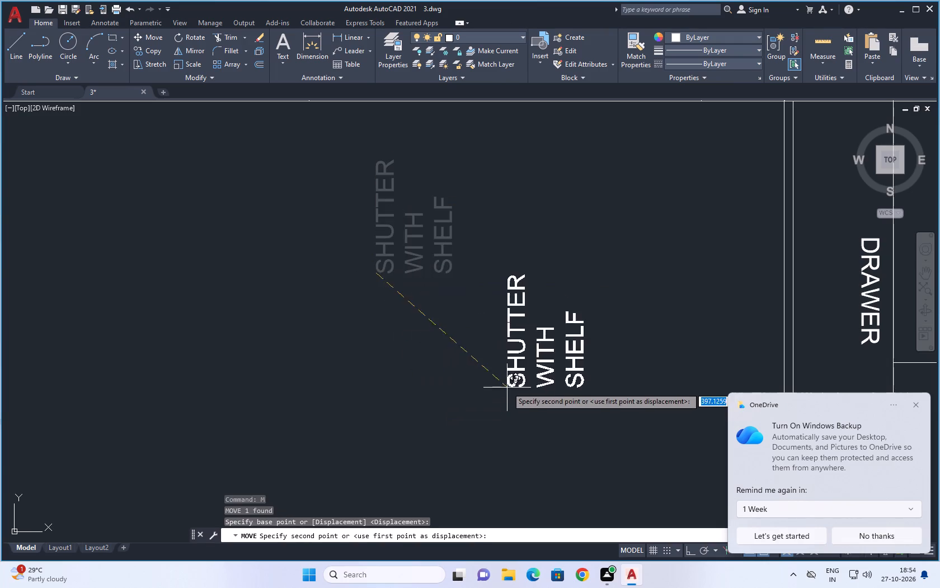
scroll(507, 387, down, 5)
scroll(421, 432, up, 4)
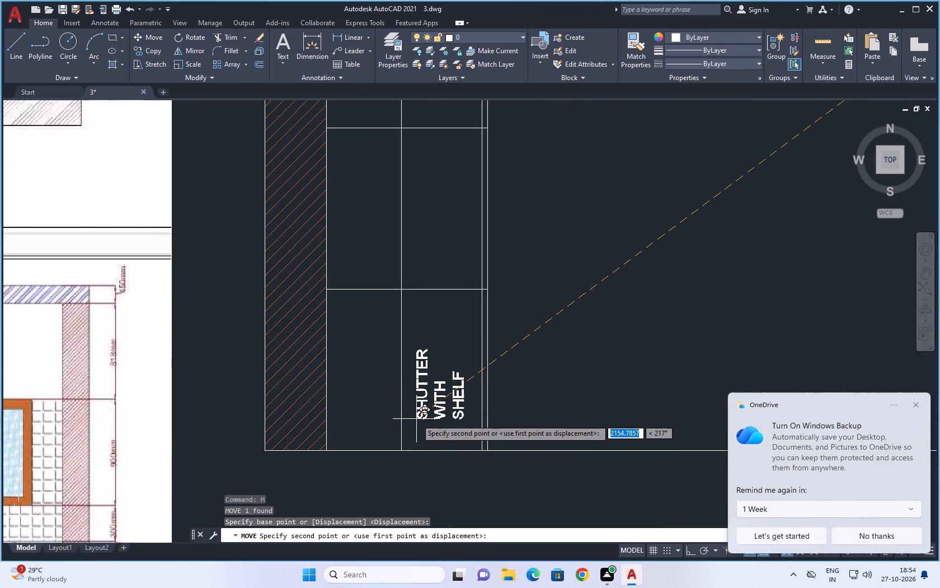
click(416, 419)
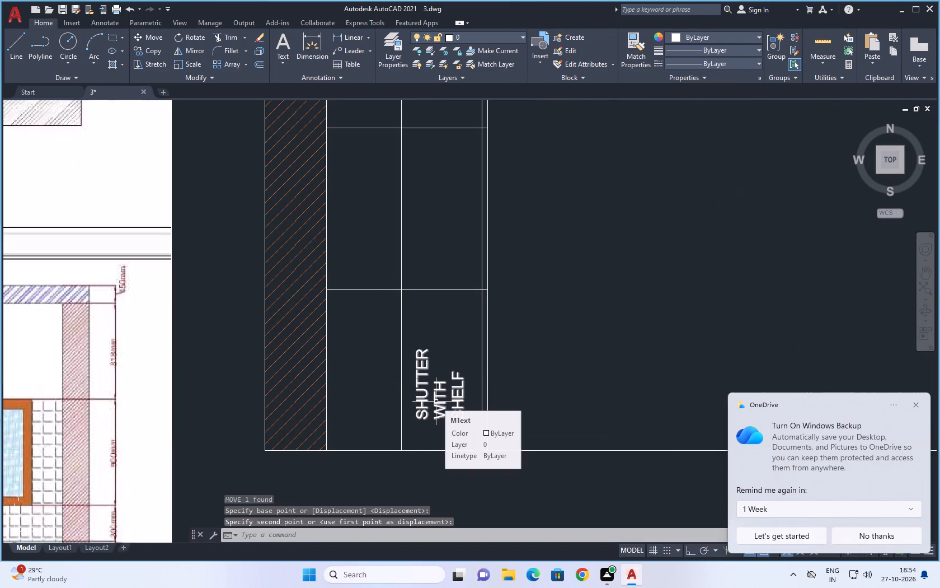
Shift the SHUTTER WITH SHELF label slightly toward the vertical line dividing the west counter.
scroll(436, 402, up, 3)
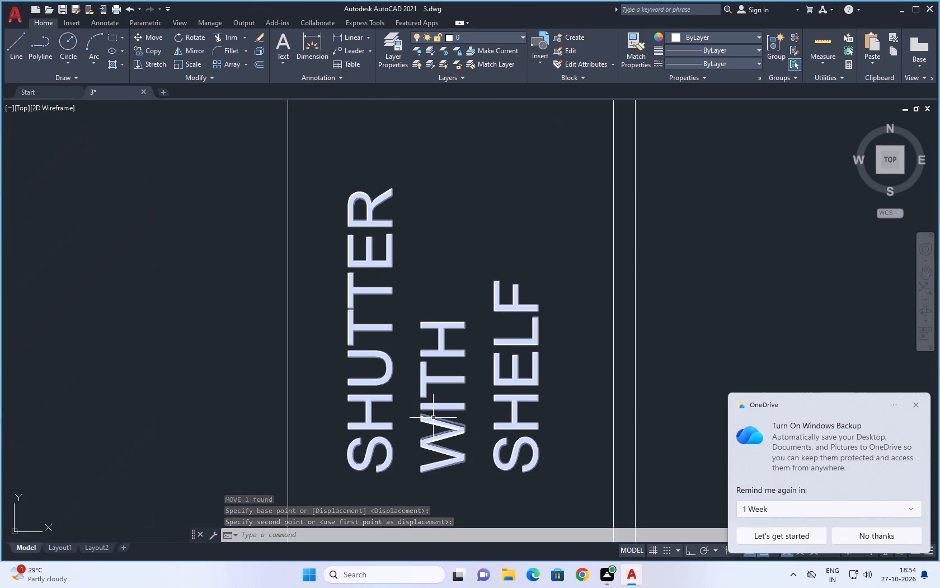
click(433, 418)
text(M)
key(space)
scroll(435, 404, down, 3)
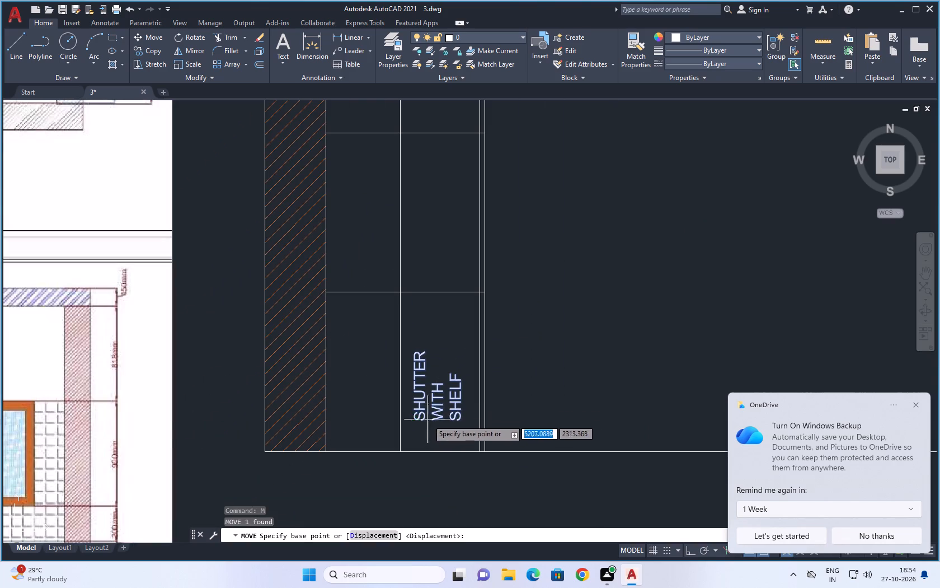
click(416, 421)
click(406, 421)
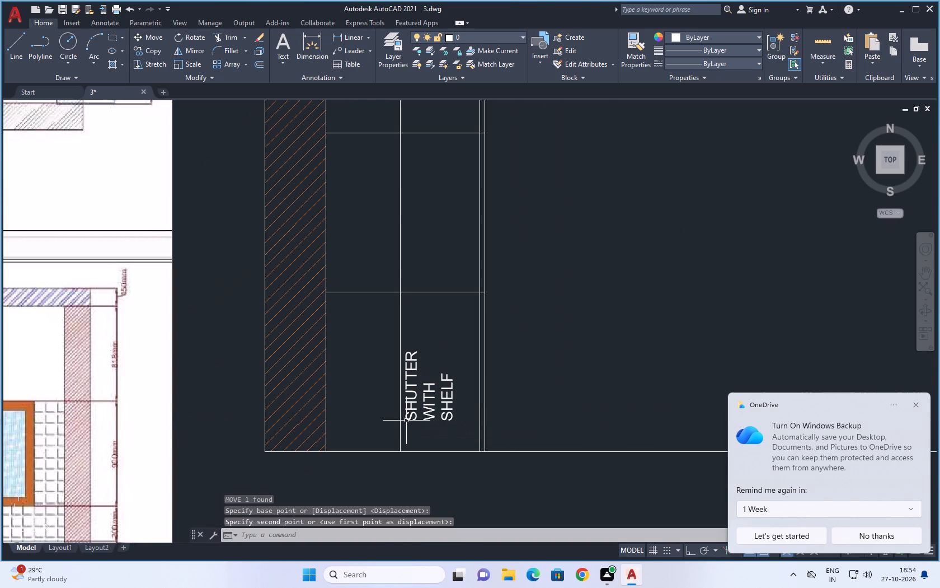
Copy the SHUTTER WITH SHELF label into the middle inner section of the west counter.
click(413, 410)
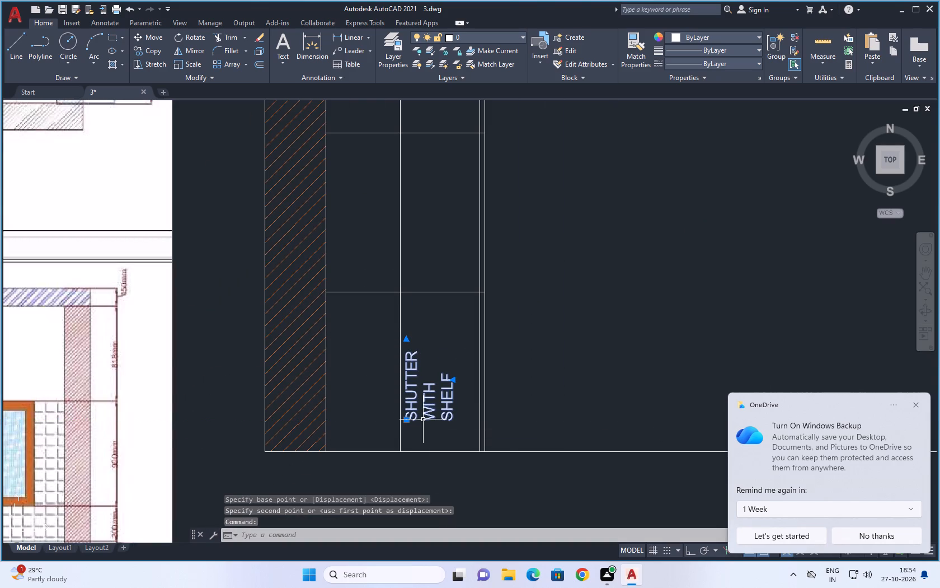
key(ctrl+c)
key(ctrl+v)
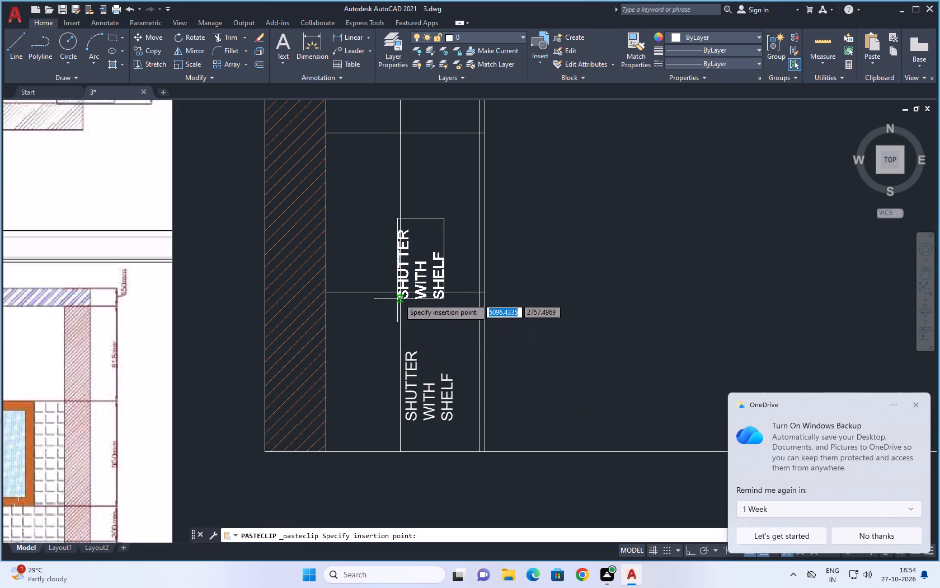
click(411, 253)
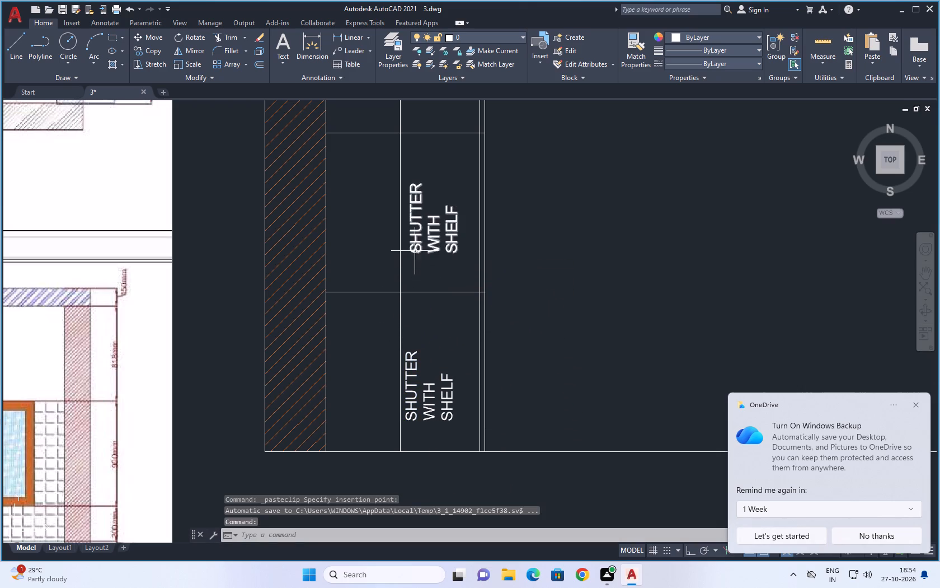
Move the middle SHUTTER WITH SHELF label slightly west, closer to the vertical line dividing the west counter.
click(415, 251)
key(m)
key(space)
scroll(415, 267, up, 2)
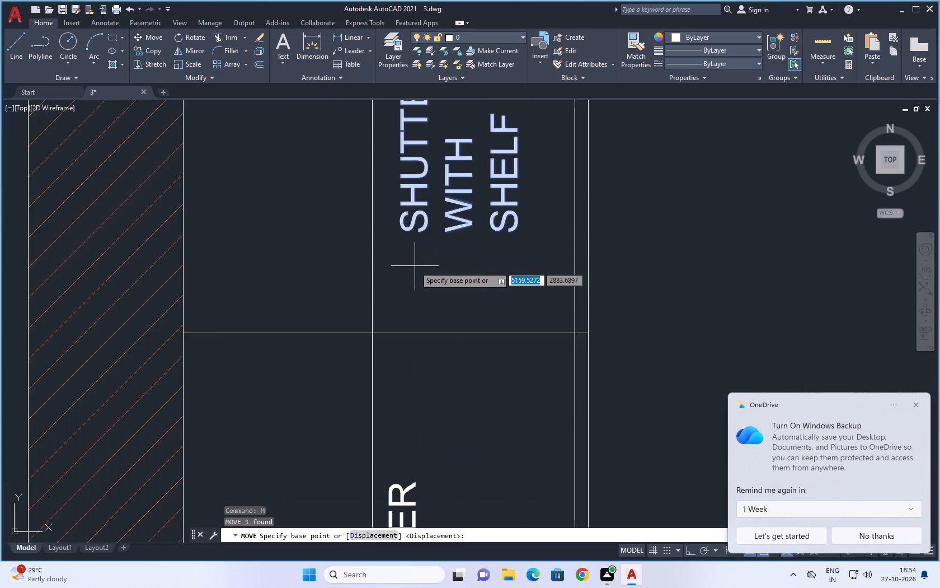
scroll(415, 266, down, 4)
scroll(408, 242, up, 2)
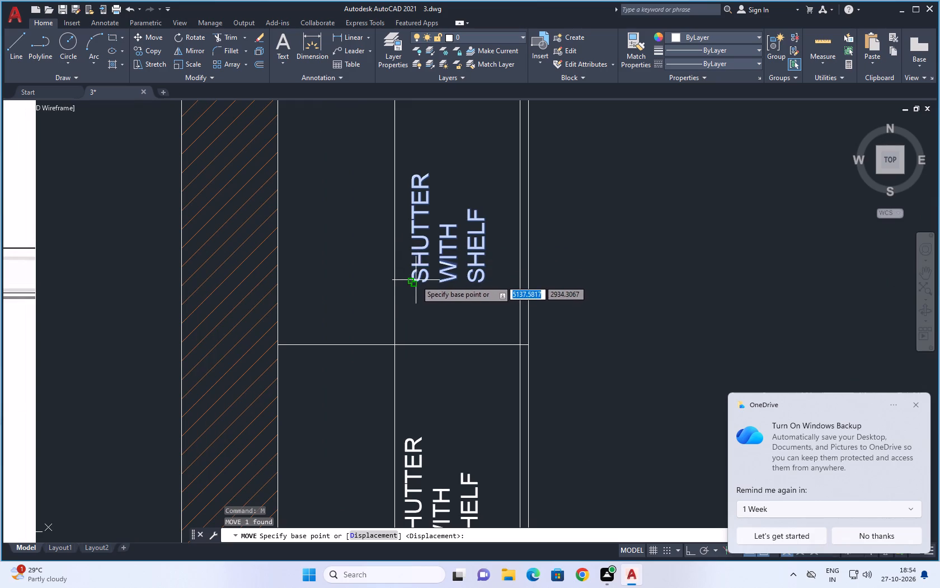
click(416, 280)
click(403, 281)
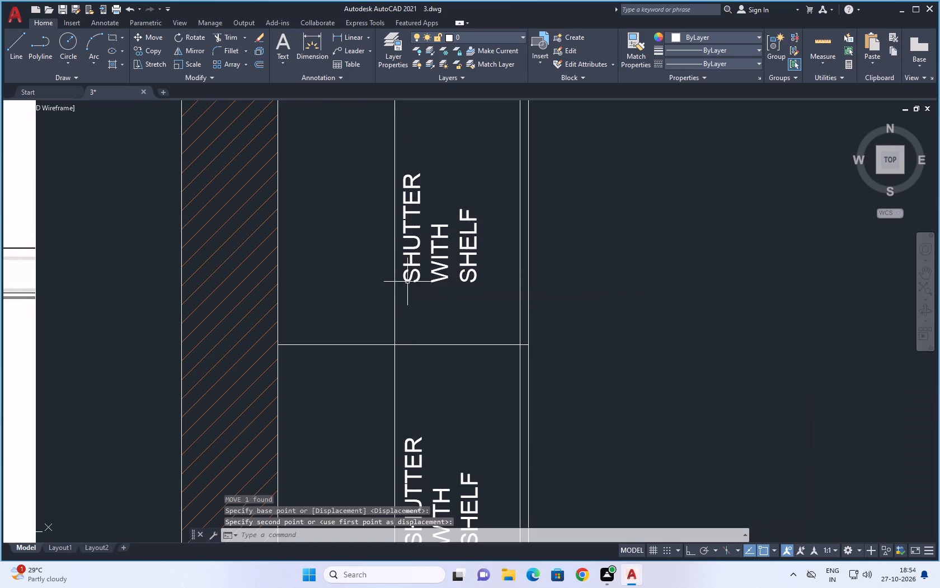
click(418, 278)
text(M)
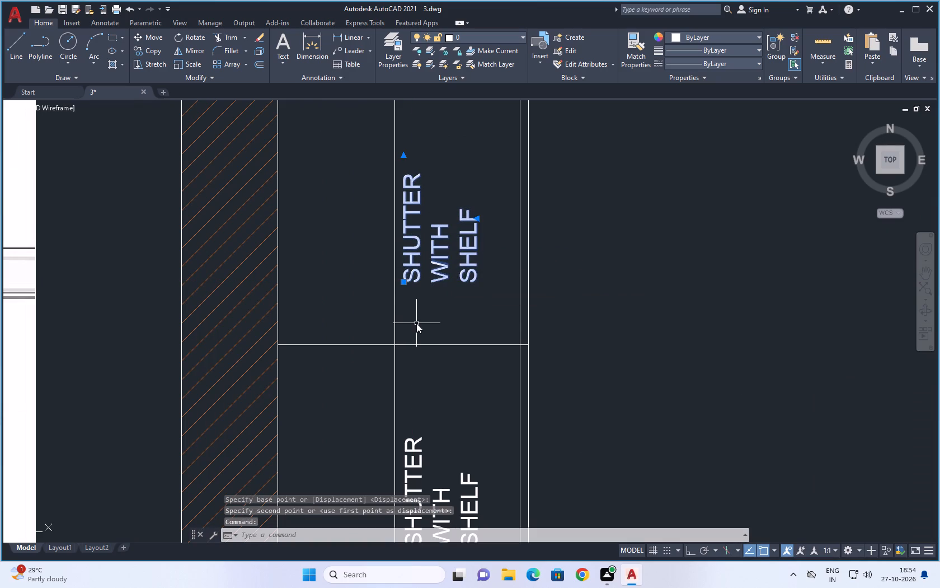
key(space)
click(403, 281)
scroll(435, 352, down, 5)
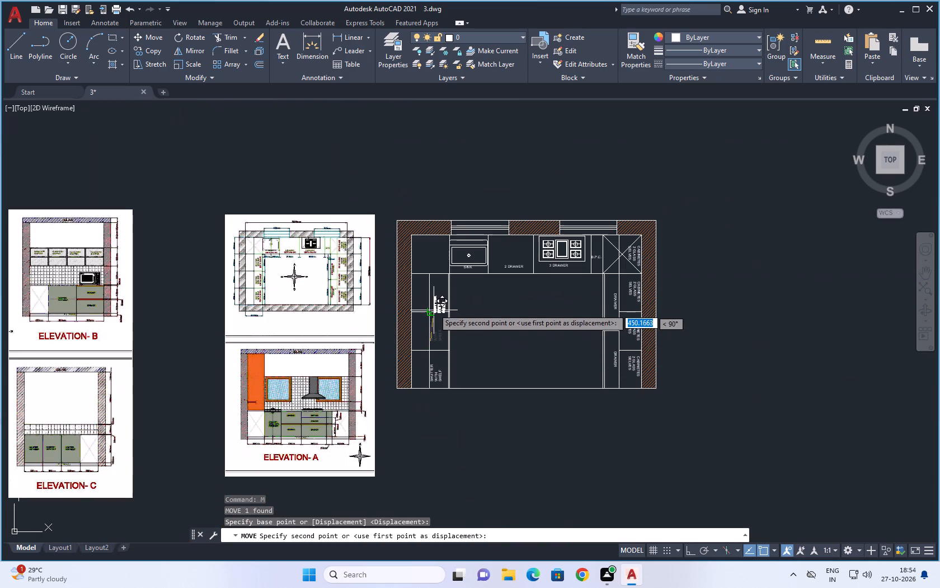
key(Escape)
Copy the middle SHUTTER WITH SHELF label into the uppermost inner section of the west counter, near the dividing line.
scroll(434, 325, up, 3)
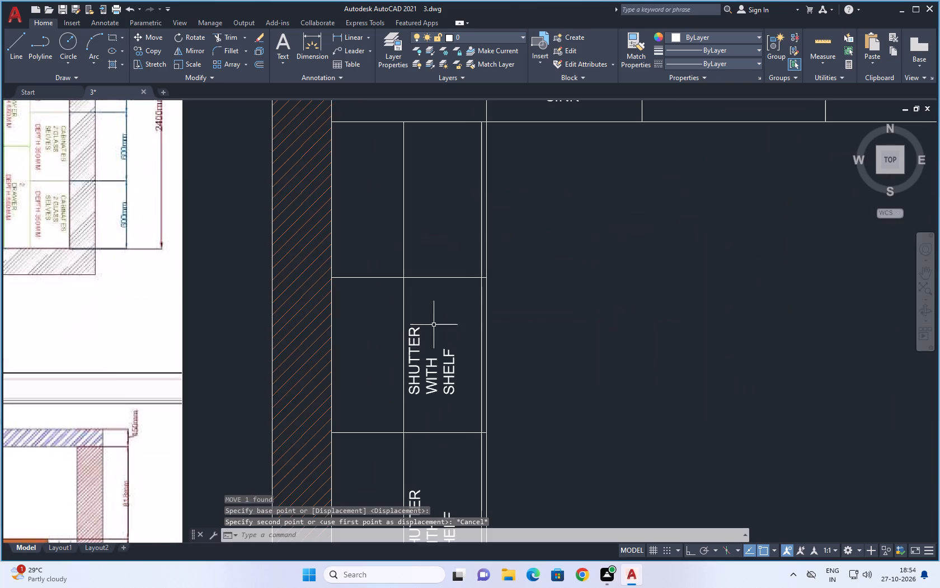
click(413, 352)
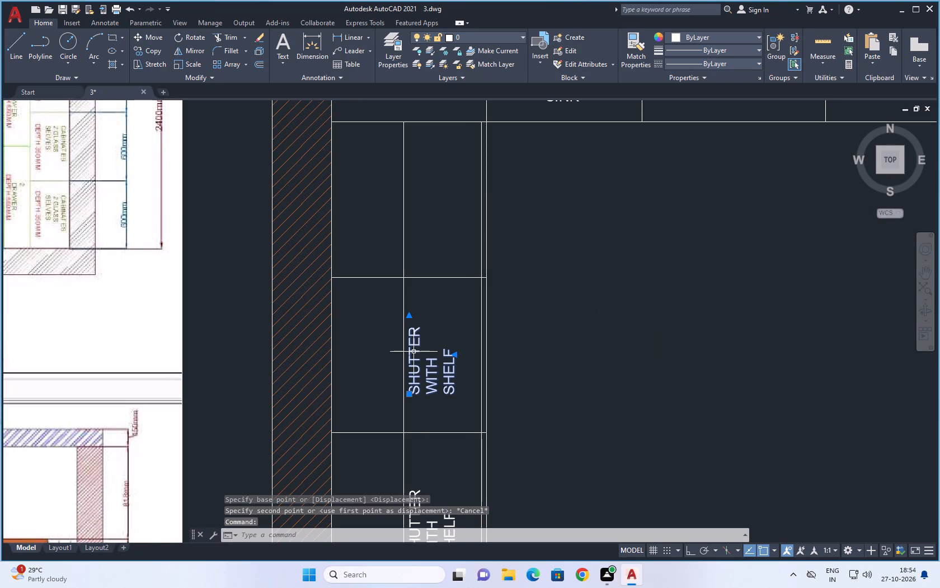
key(ctrl+c)
key(ctrl+v)
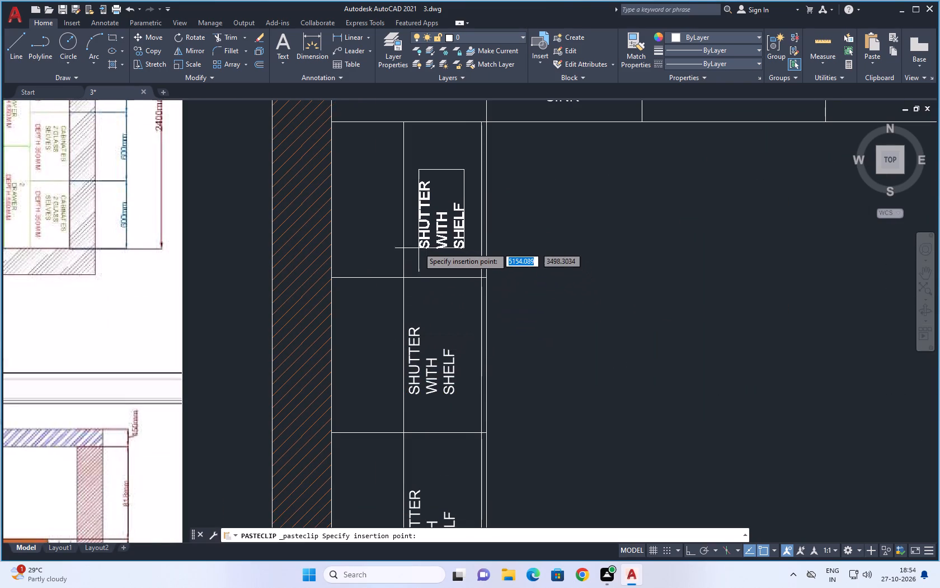
click(408, 240)
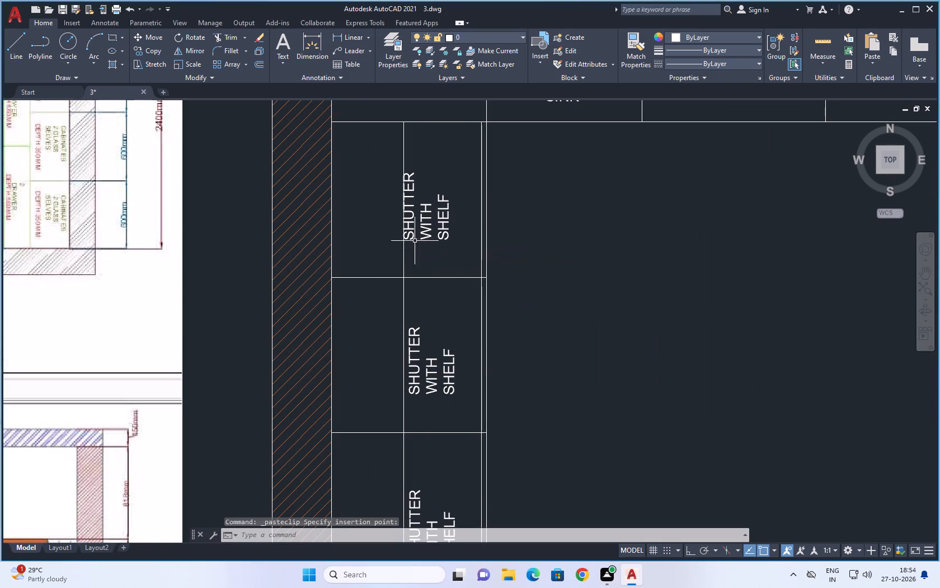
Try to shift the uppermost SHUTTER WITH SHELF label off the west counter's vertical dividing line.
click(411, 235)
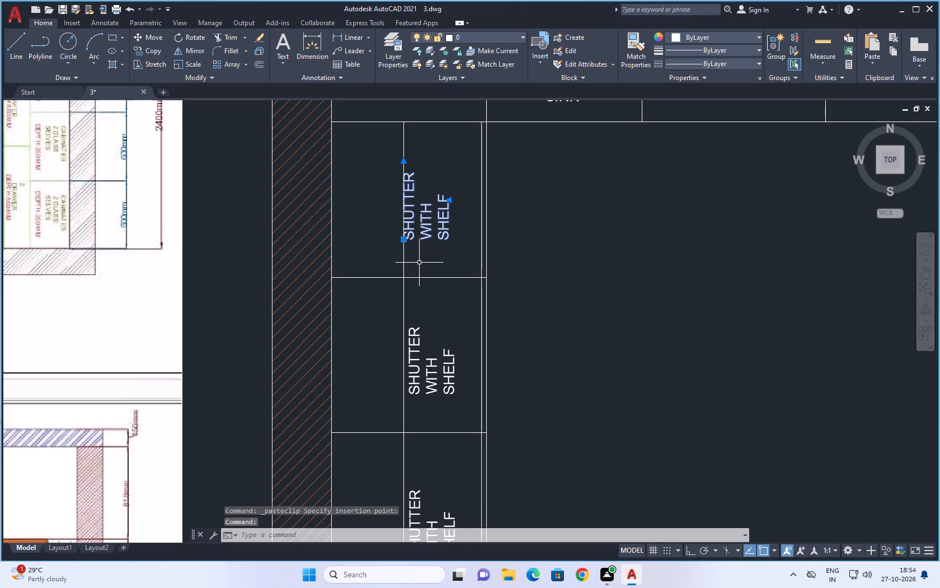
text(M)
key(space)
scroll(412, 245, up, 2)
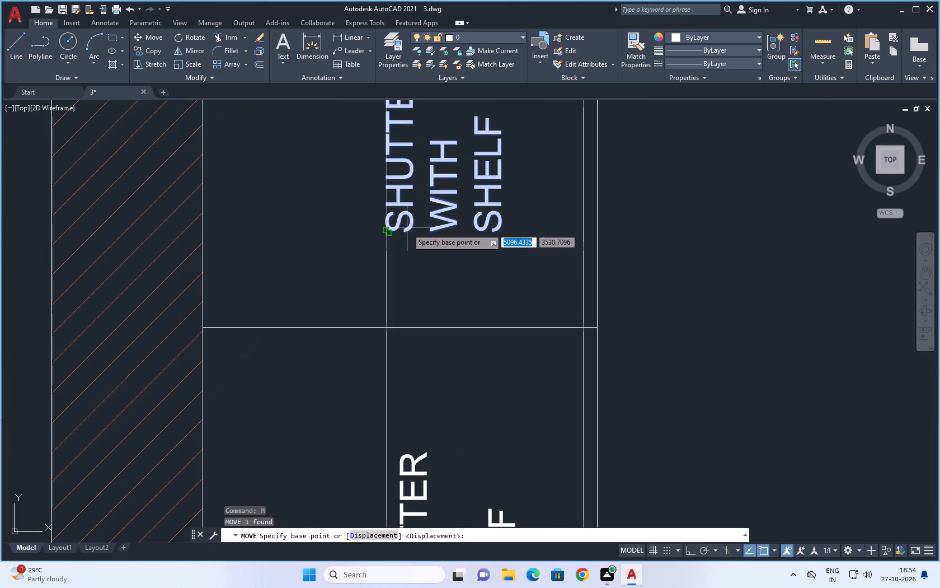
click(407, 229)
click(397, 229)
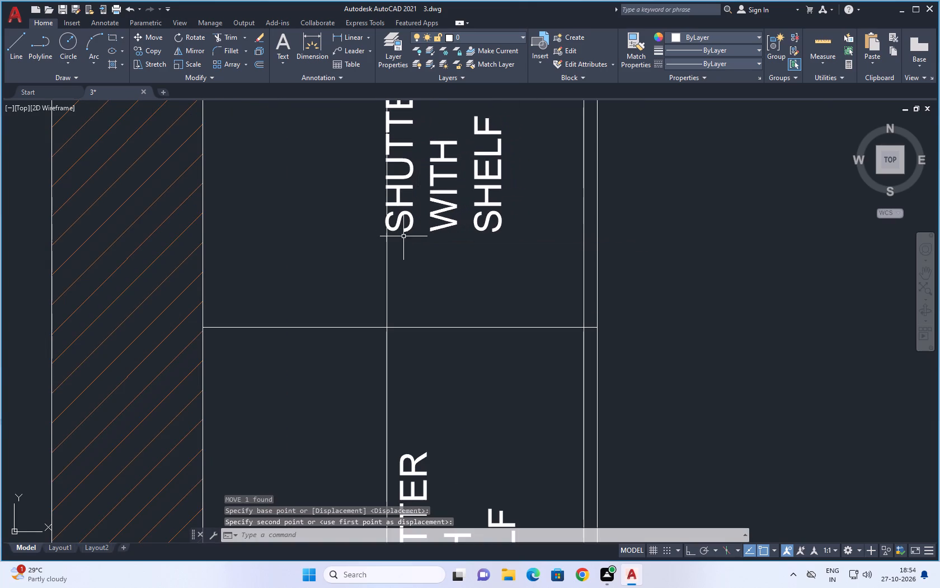
Move the uppermost SHUTTER WITH SHELF label slightly east, clear of the dividing line and in line with the label below.
click(408, 227)
scroll(413, 286, down, 3)
scroll(423, 240, up, 2)
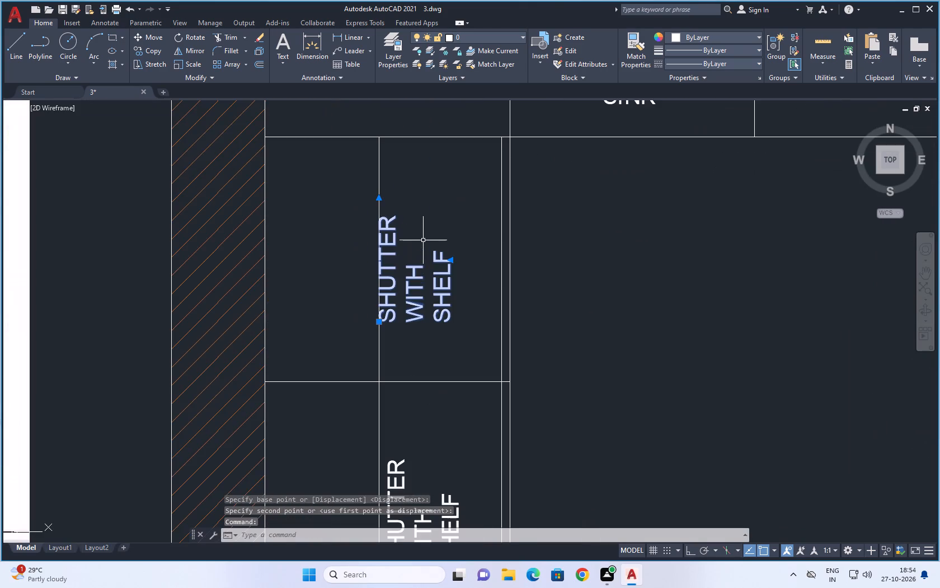
text(M)
key(space)
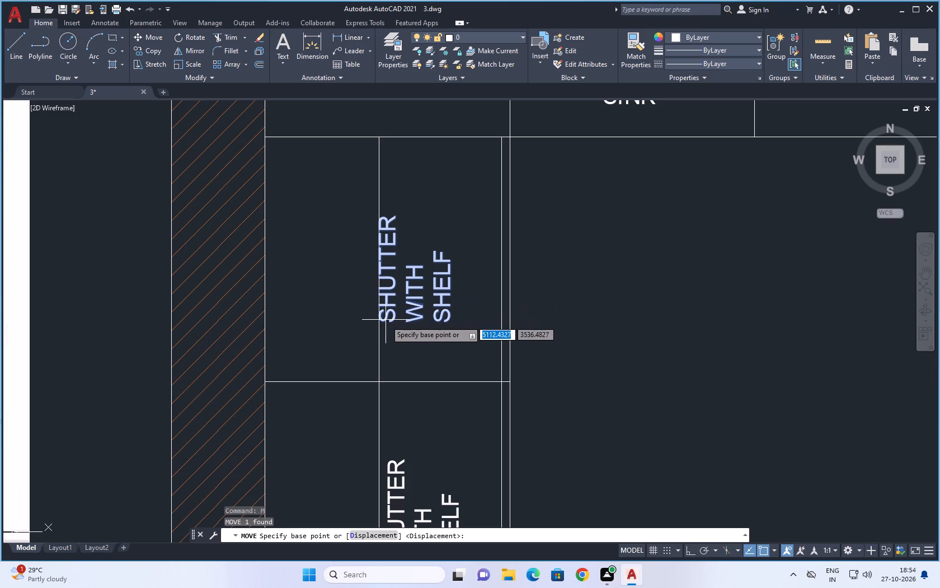
click(384, 321)
scroll(383, 320, up, 4)
click(383, 320)
scroll(386, 334, down, 5)
scroll(437, 263, down, 2)
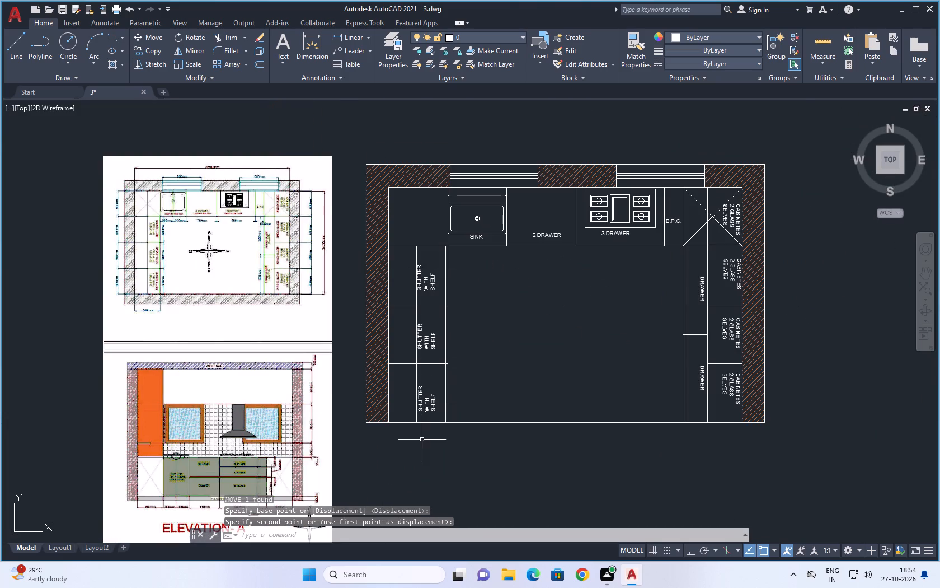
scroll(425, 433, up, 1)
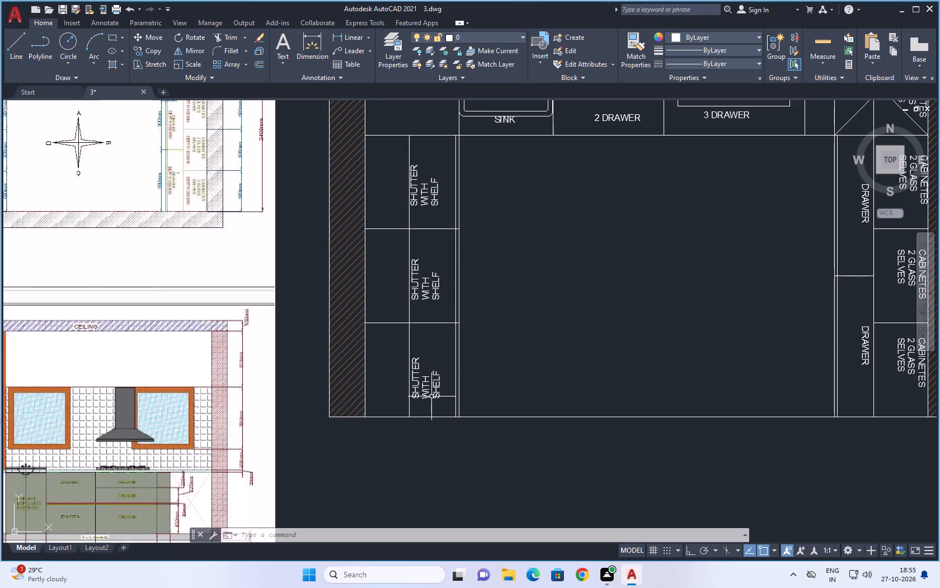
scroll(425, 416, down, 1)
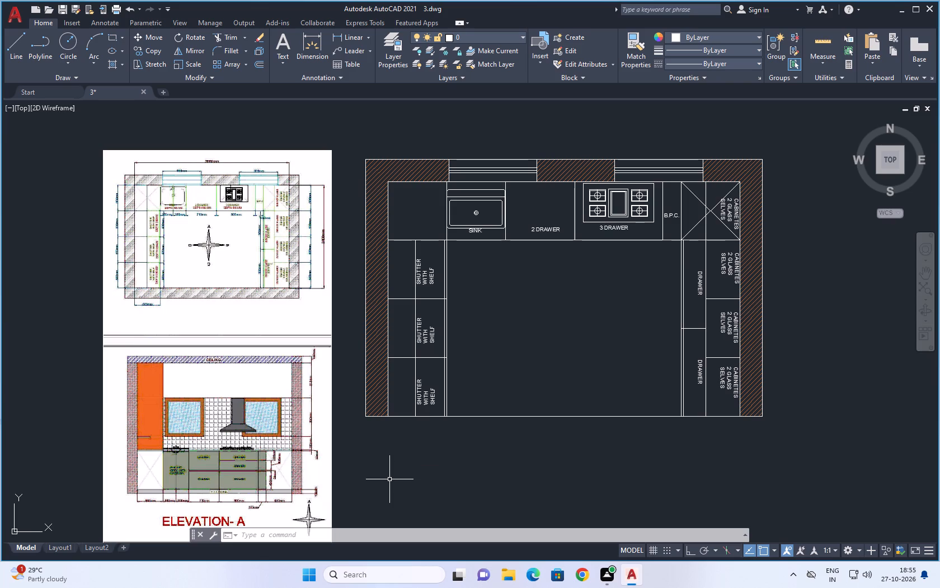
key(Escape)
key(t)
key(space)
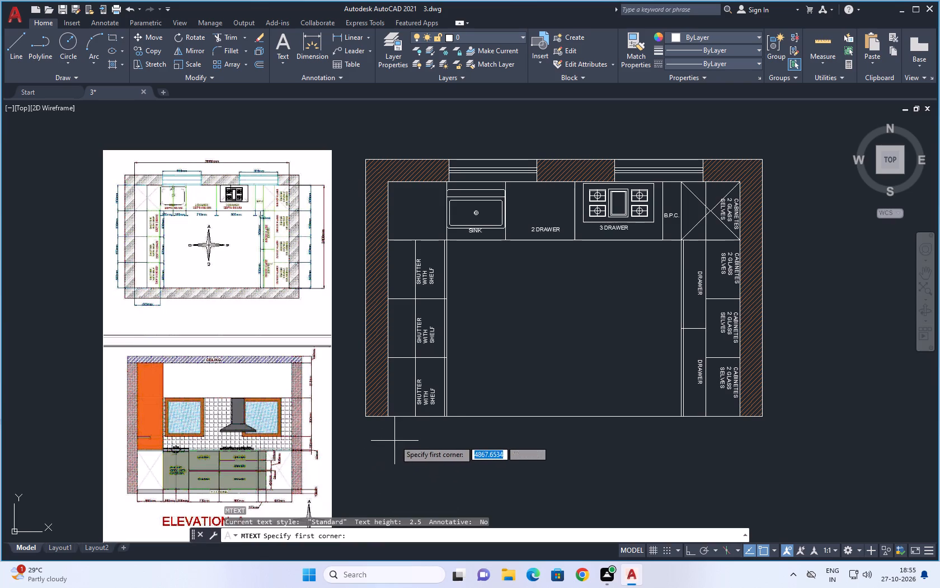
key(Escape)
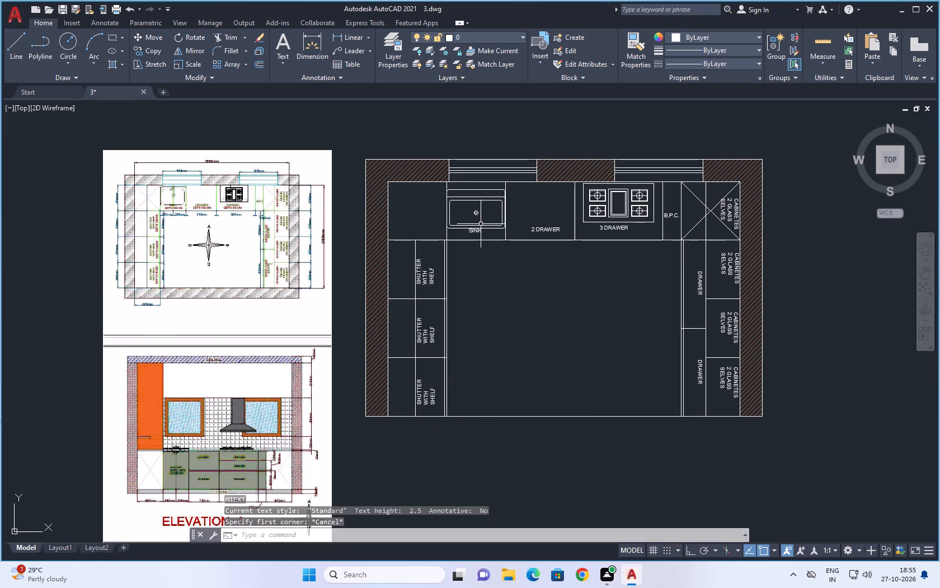
Copy the SINK label and place the copy directly below the original, just above the counter's front edge.
scroll(480, 224, up, 2)
click(463, 244)
key(ctrl+c)
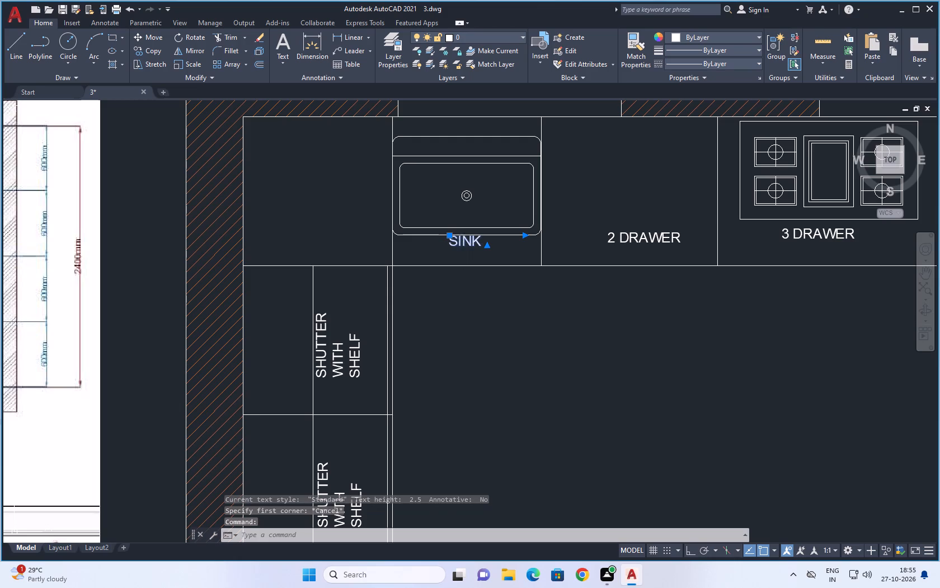
key(ctrl+v)
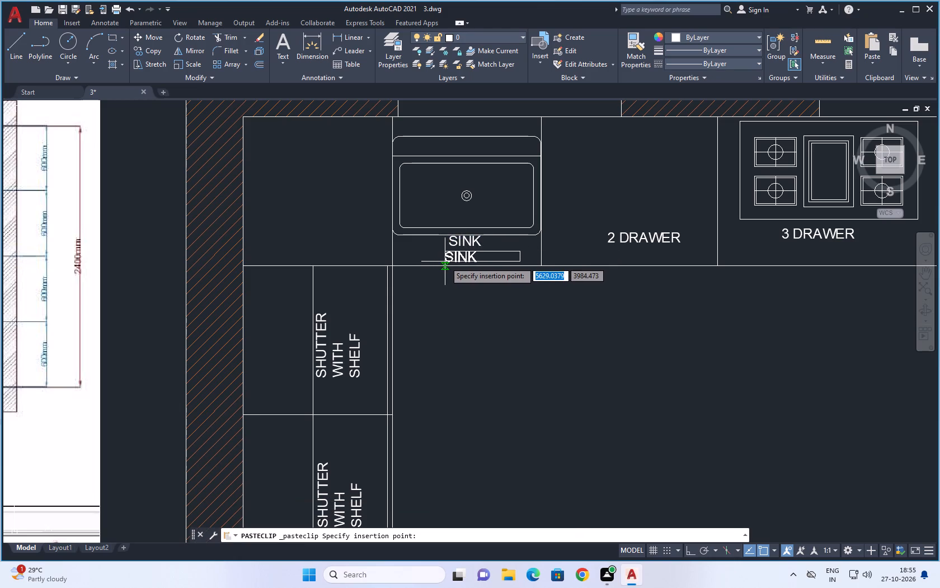
click(450, 262)
Set the text height of the copied SINK label to 30.
double_click(455, 259)
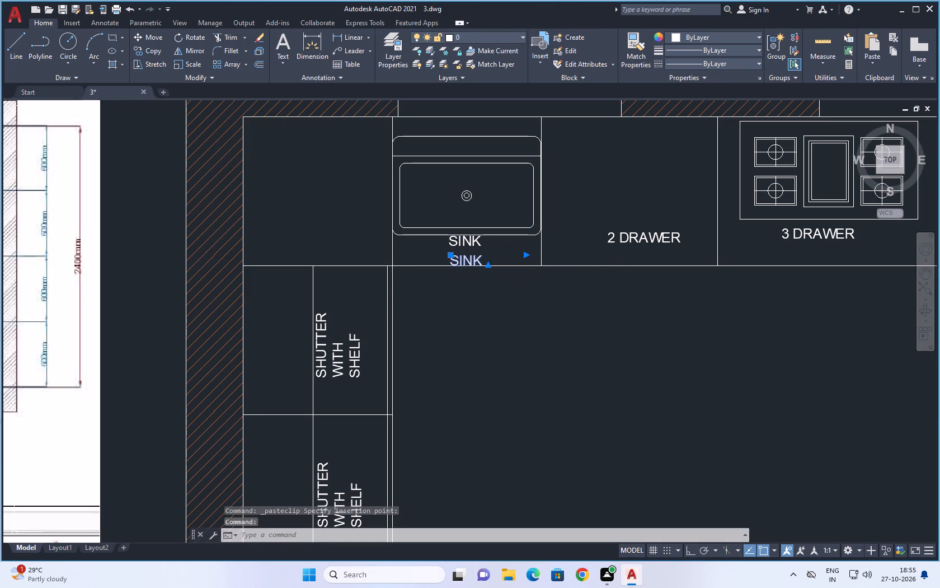
drag(486, 262, 436, 270)
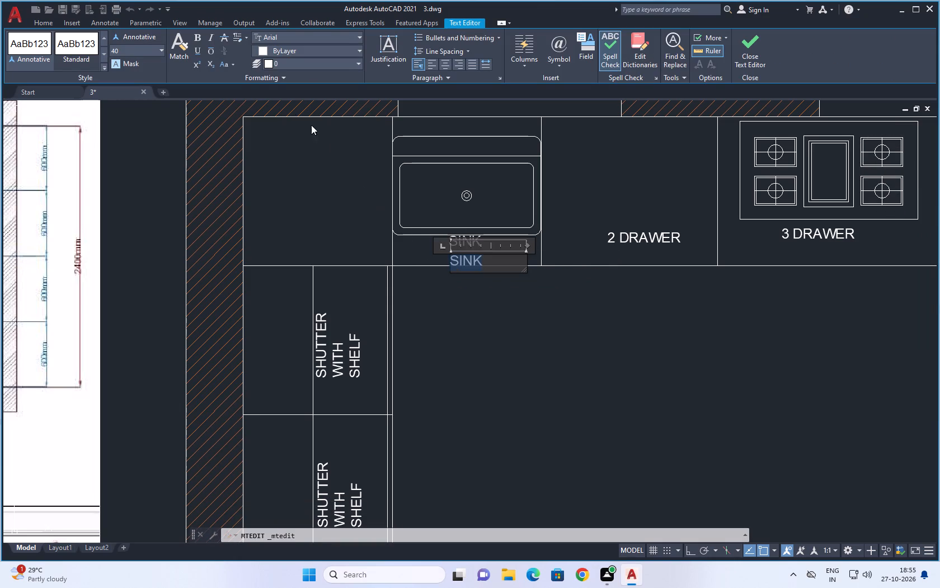
click(131, 54)
key(BackSpace)
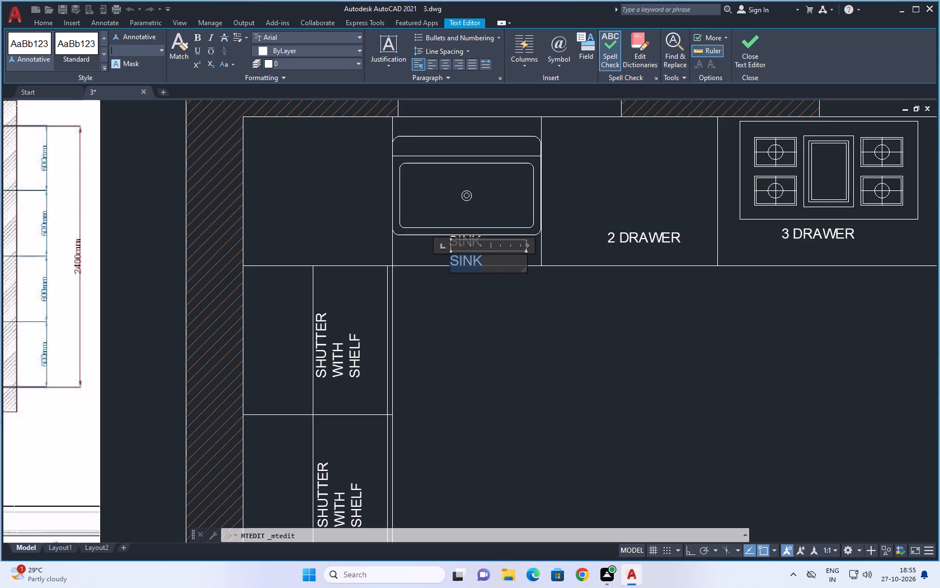
text(30)
key(Return)
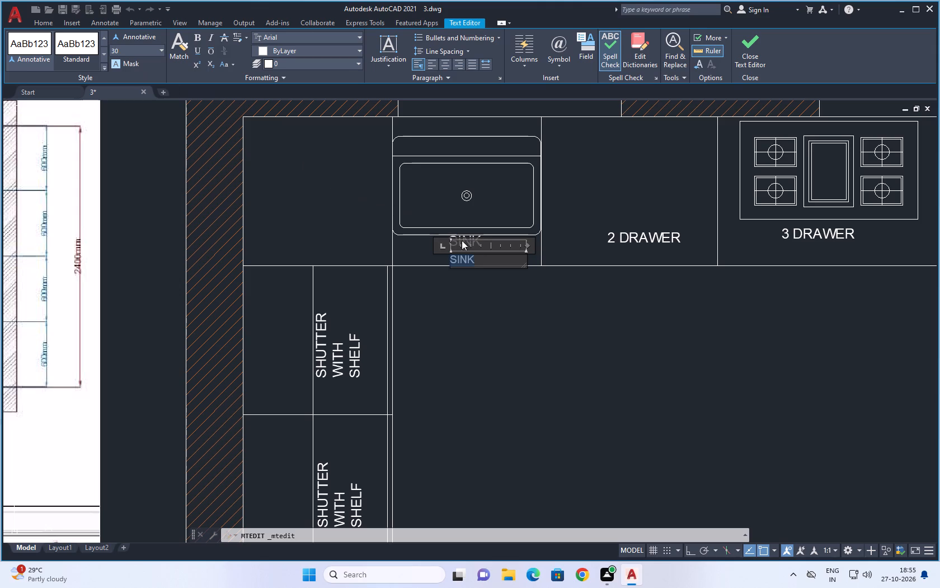
Replace the copied SINK label's text with DEPTH 580 MM in capitals.
click(477, 263)
key(BackSpace)
key(BackSpace)
key(BackSpace)
key(BackSpace)
text(DE)
key(p)
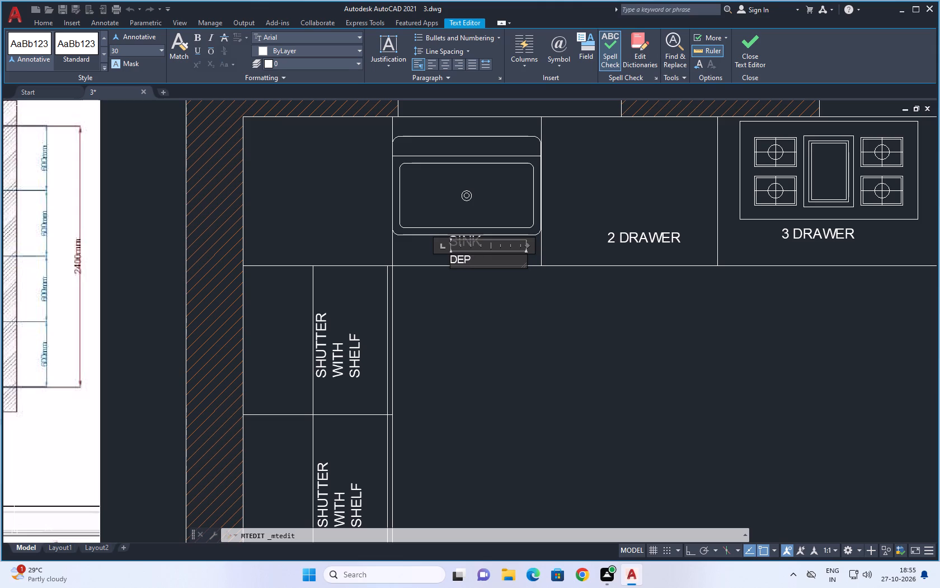
key(t)
key(h)
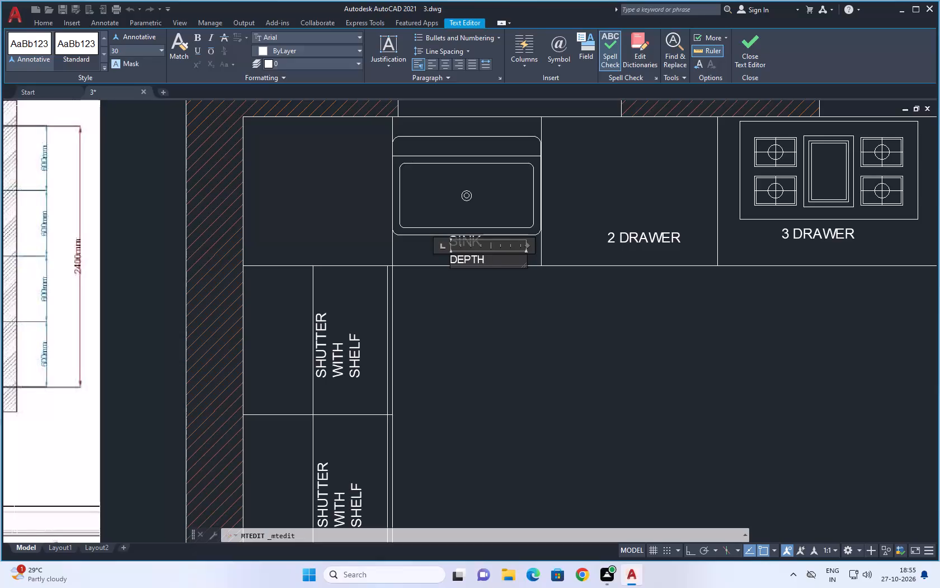
key(space)
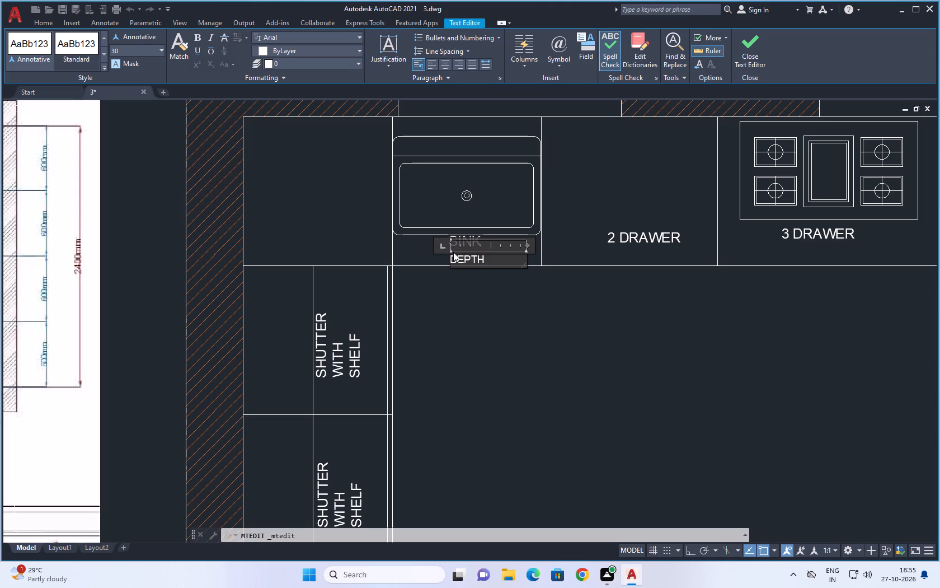
key(5)
text(80)
key(space)
text(MM)
click(533, 329)
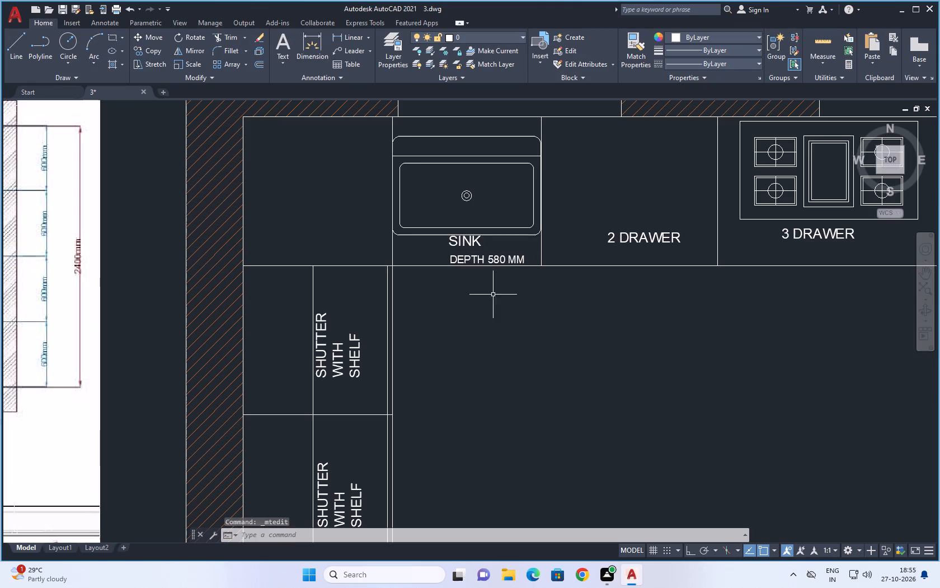
Move the DEPTH 580 MM note slightly west and up so it sits centred beneath the SINK label.
click(467, 260)
text(M)
key(space)
scroll(457, 258, up, 2)
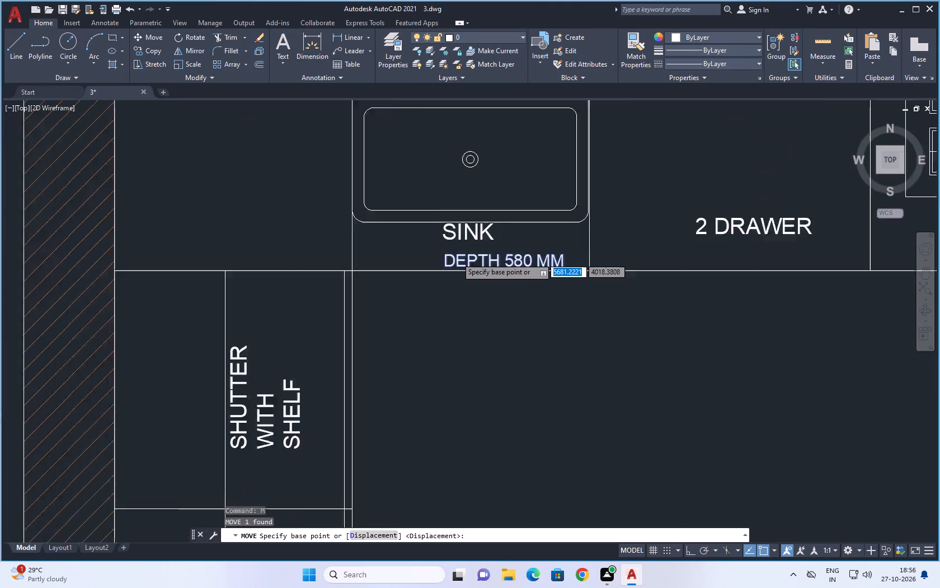
scroll(457, 258, up, 2)
click(429, 255)
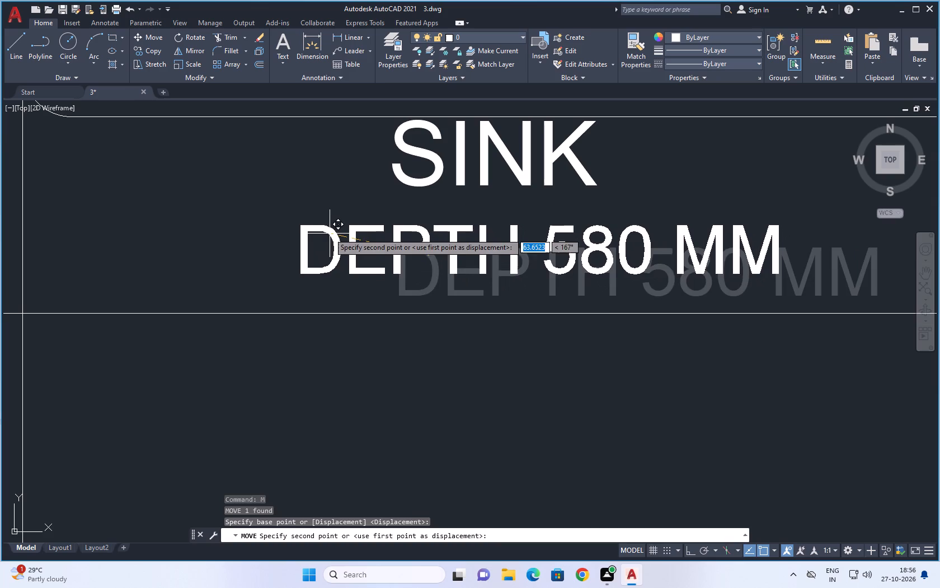
click(329, 233)
Copy the sink's depth note directly below the 2 DRAWER label and change the copy's text to DEPTH 500 MM.
scroll(363, 252, down, 3)
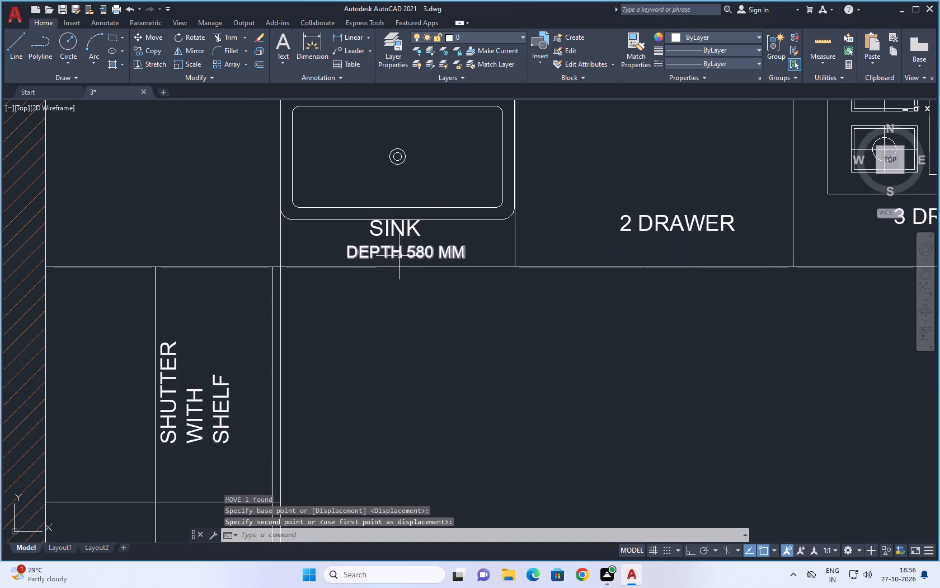
click(399, 254)
key(ctrl+c)
key(ctrl+v)
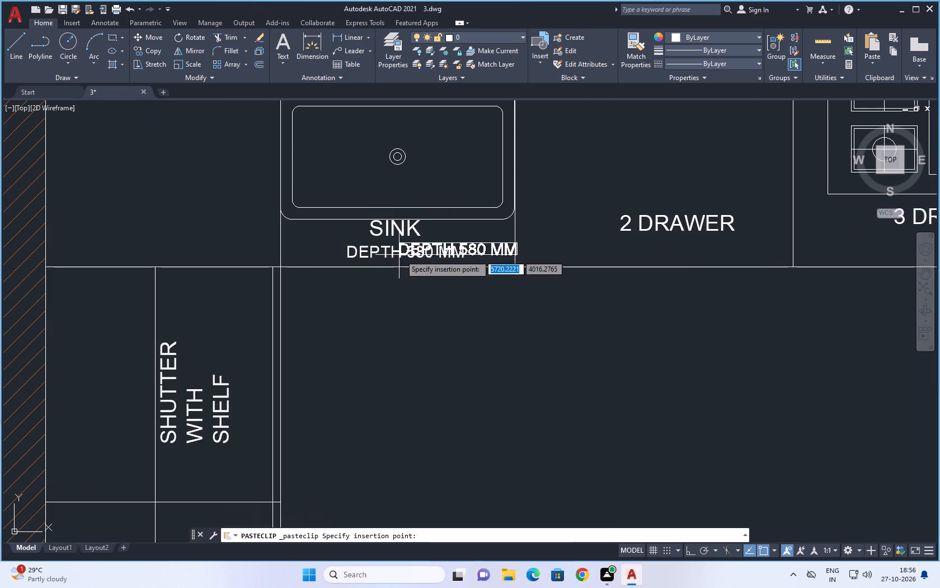
click(617, 254)
double_click(640, 251)
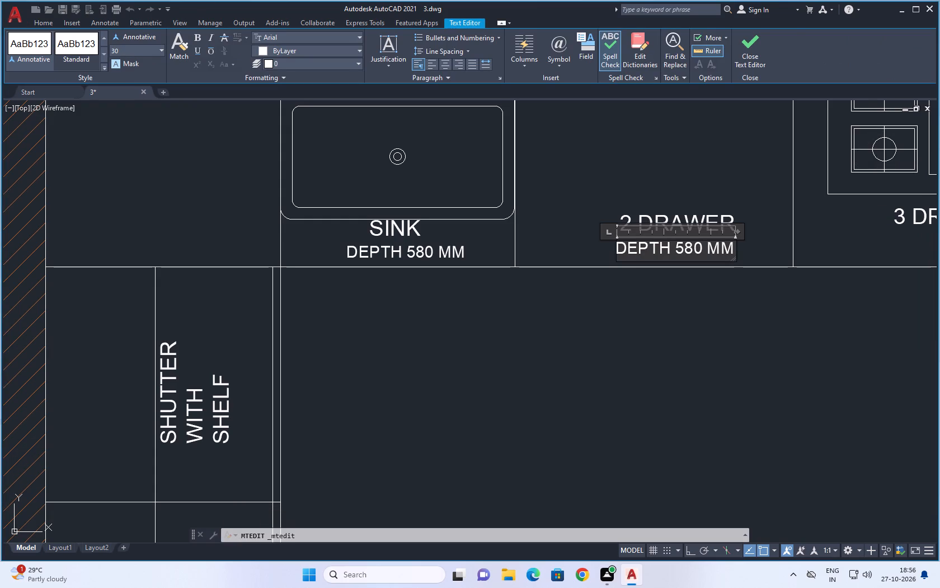
scroll(696, 246, up, 3)
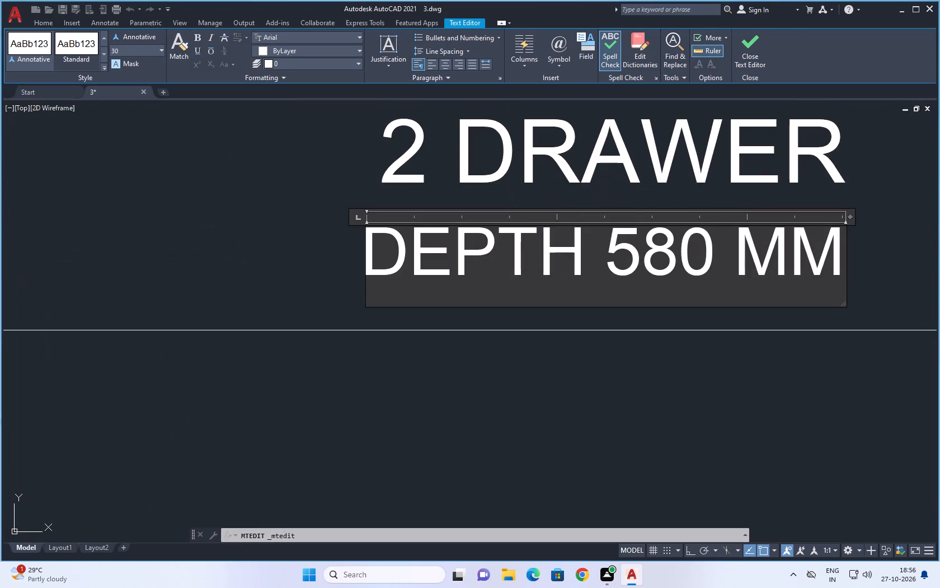
click(678, 264)
key(BackSpace)
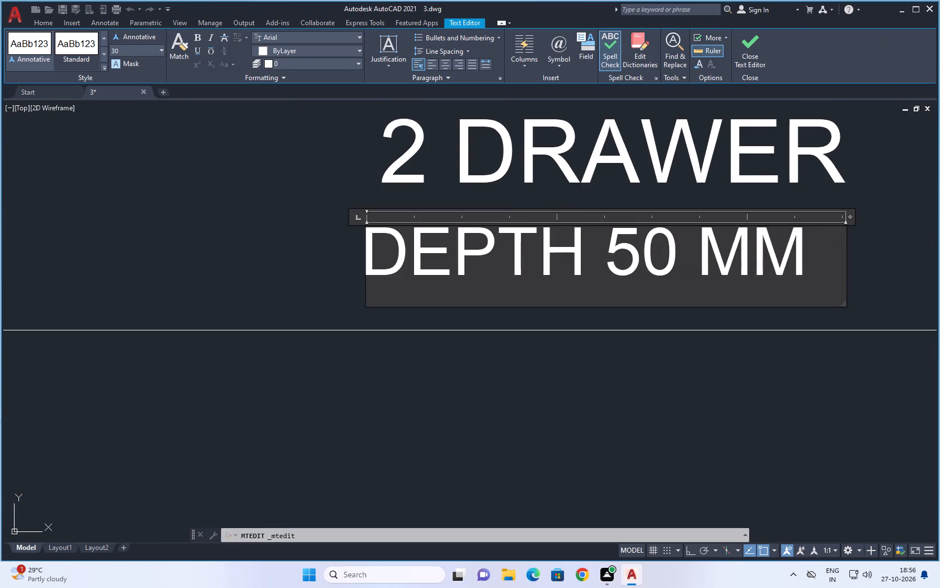
key(0)
click(606, 382)
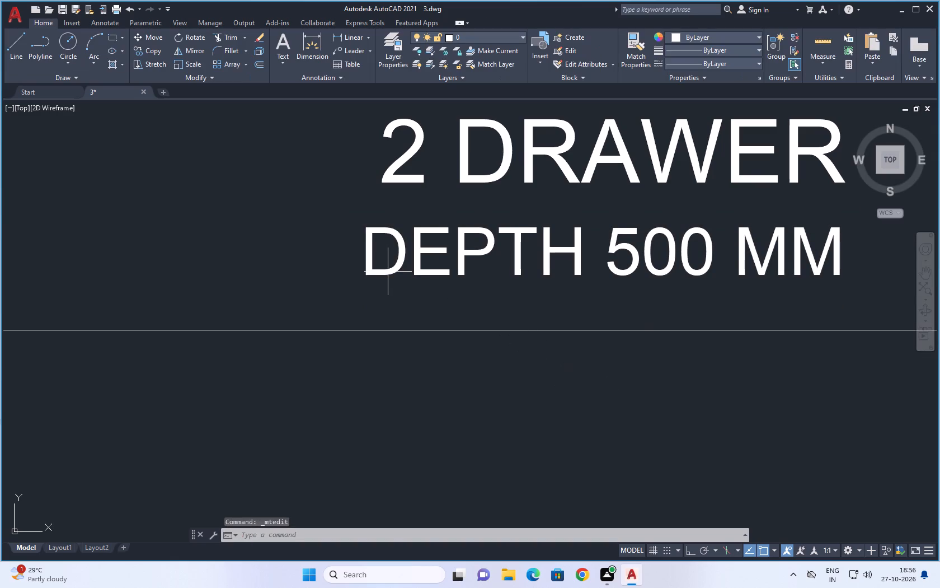
Place another copy of the sink's depth note below the 3 DRAWER label and change its text to DEPTH 550 MM.
key(ctrl+v)
scroll(354, 314, down, 4)
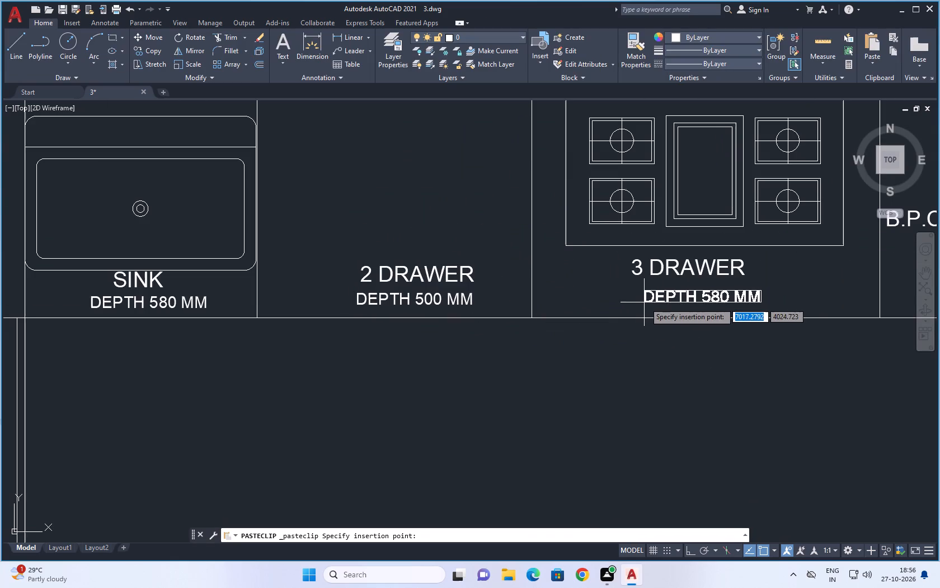
click(636, 298)
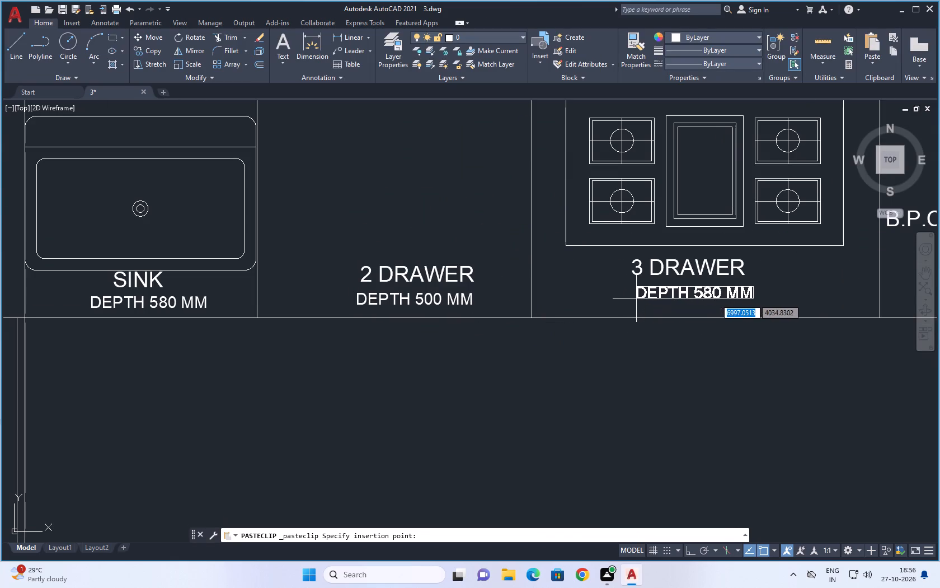
double_click(720, 292)
scroll(720, 292, up, 1)
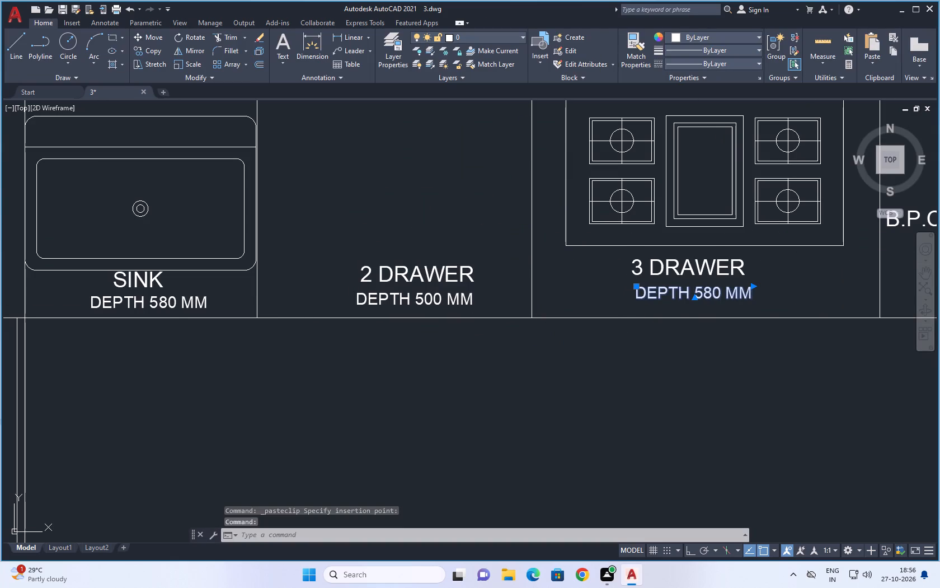
scroll(720, 292, up, 2)
click(692, 304)
key(BackSpace)
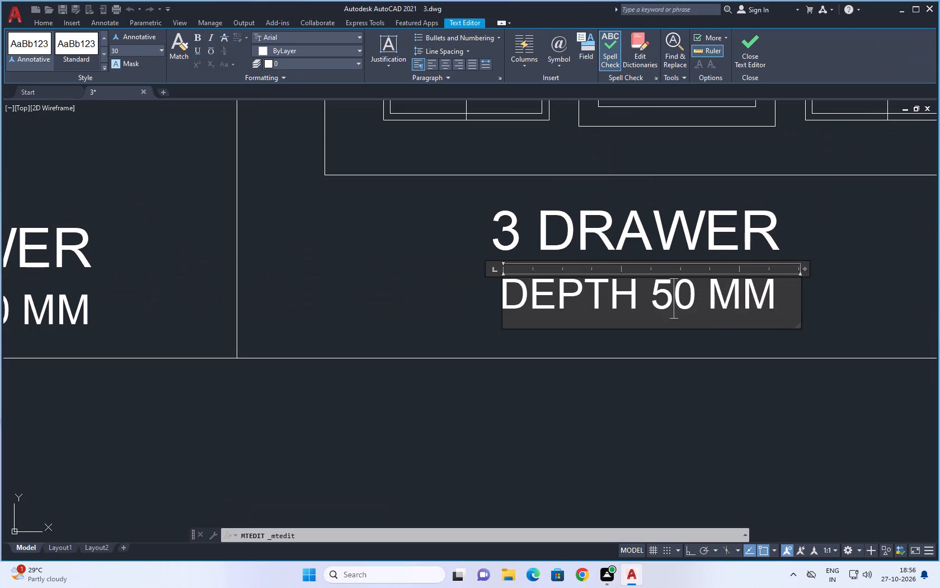
key(5)
click(627, 407)
Copy the 3 DRAWER section's depth note into the open floor area just below the counter.
scroll(529, 357, down, 4)
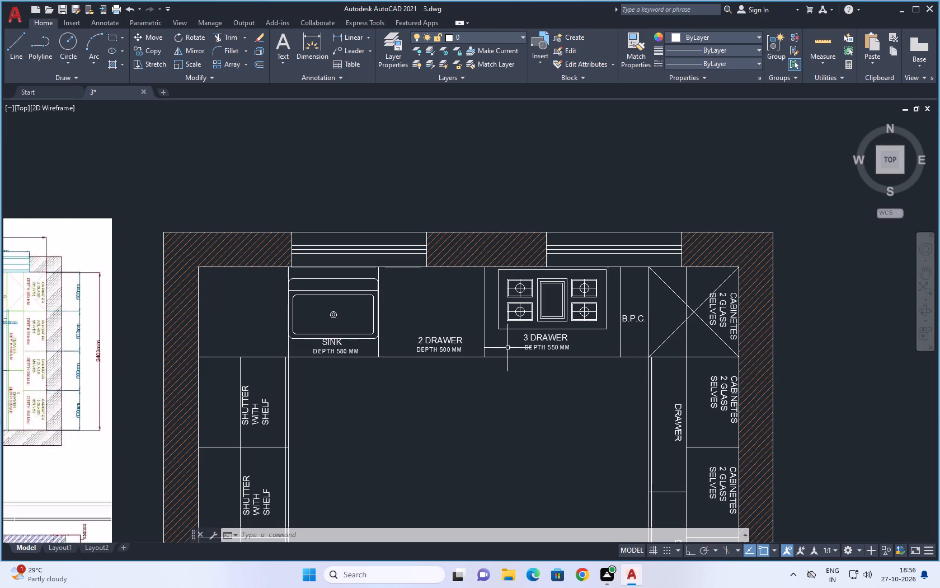
click(556, 350)
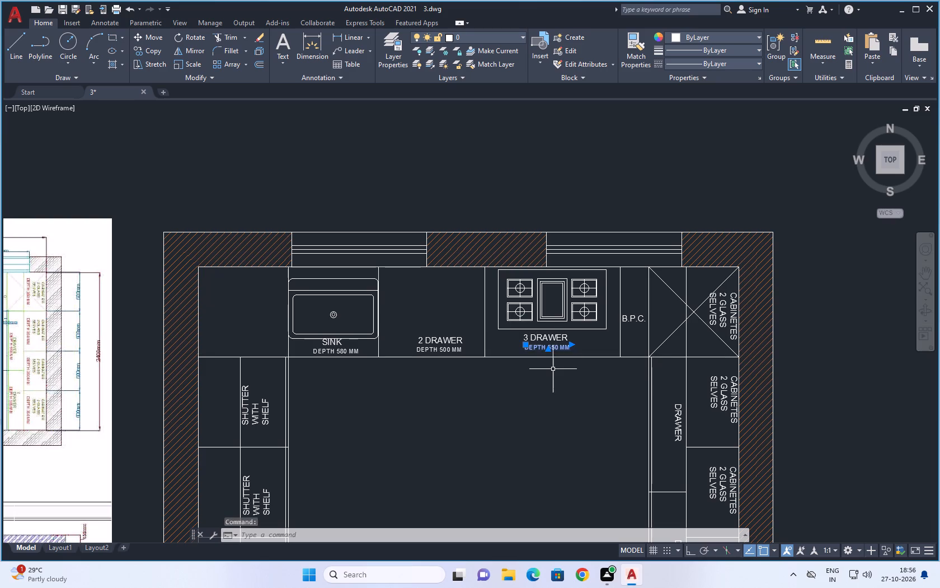
key(ctrl+c)
key(ctrl+v)
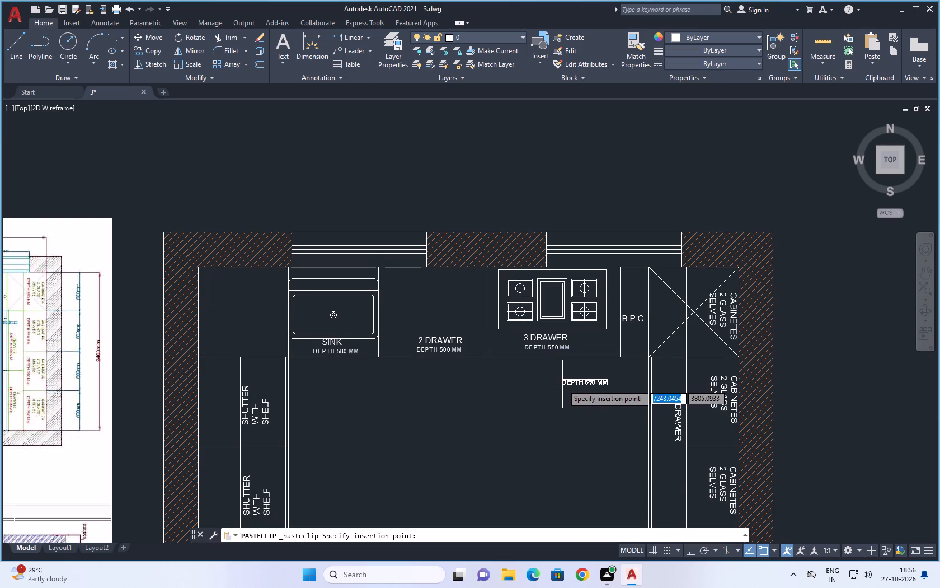
click(556, 385)
Rotate the copied depth note to 270 degrees about its insertion point so it reads downward like the cabinet labels.
click(559, 382)
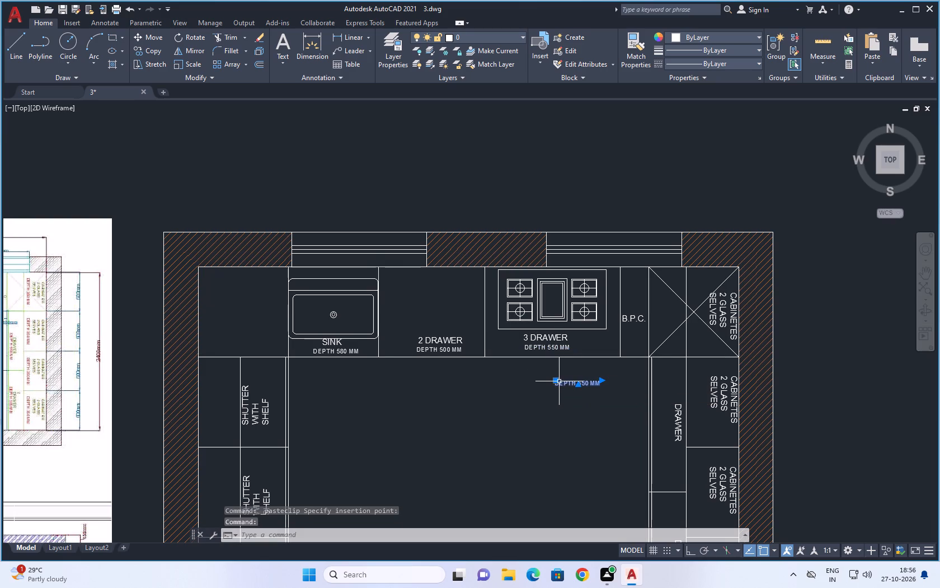
right_click(559, 381)
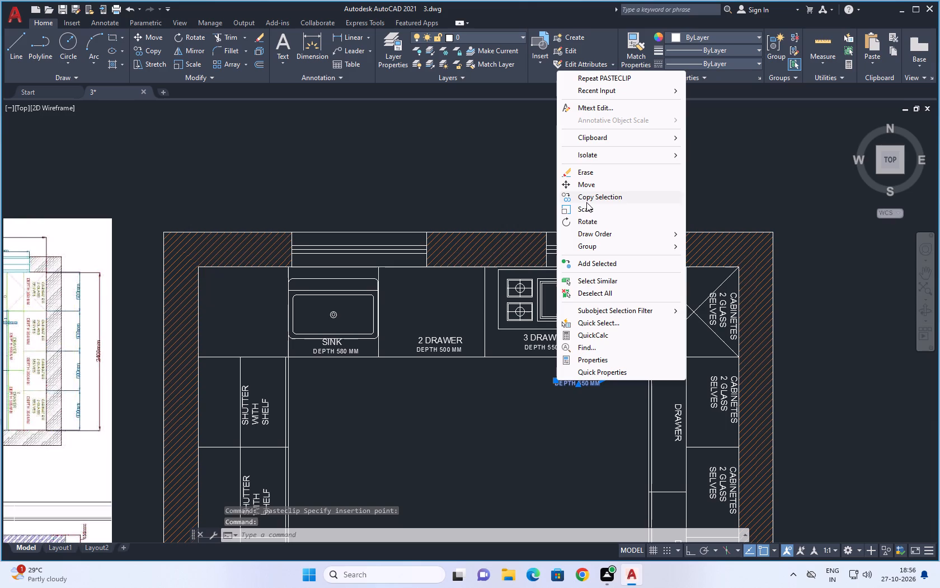
click(589, 222)
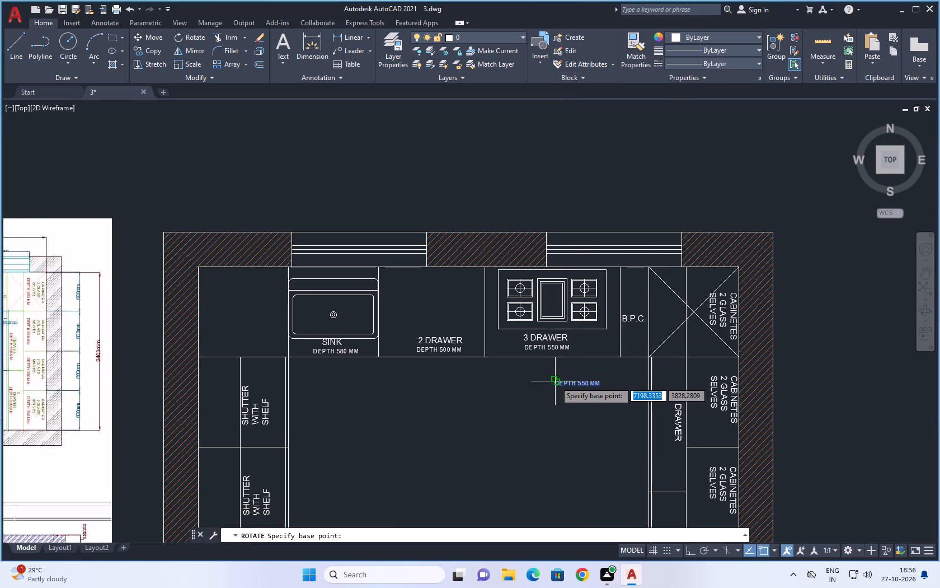
click(555, 381)
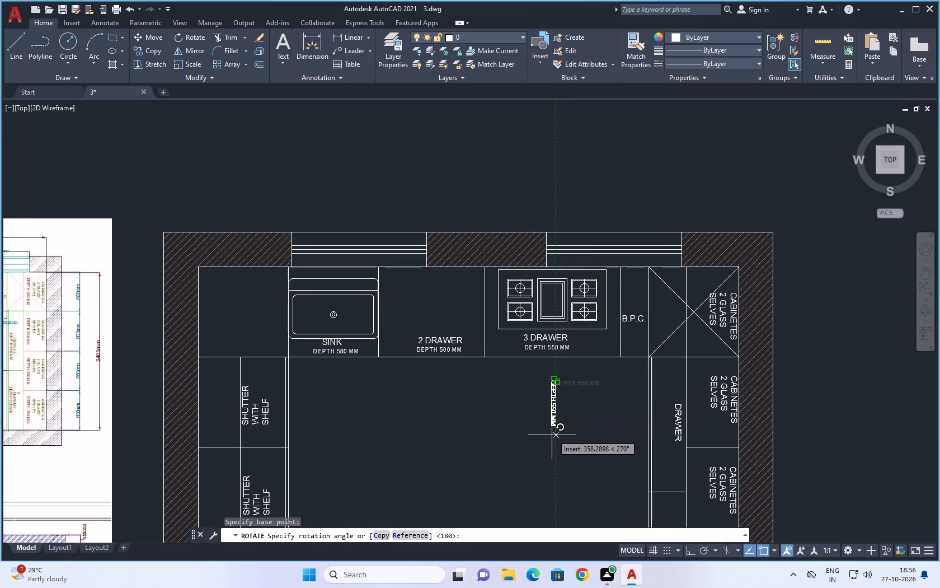
click(552, 435)
Move the rotated depth note into the northeast corner cabinet, just west of its CABINETES 2 GLASS SELVES label.
click(551, 423)
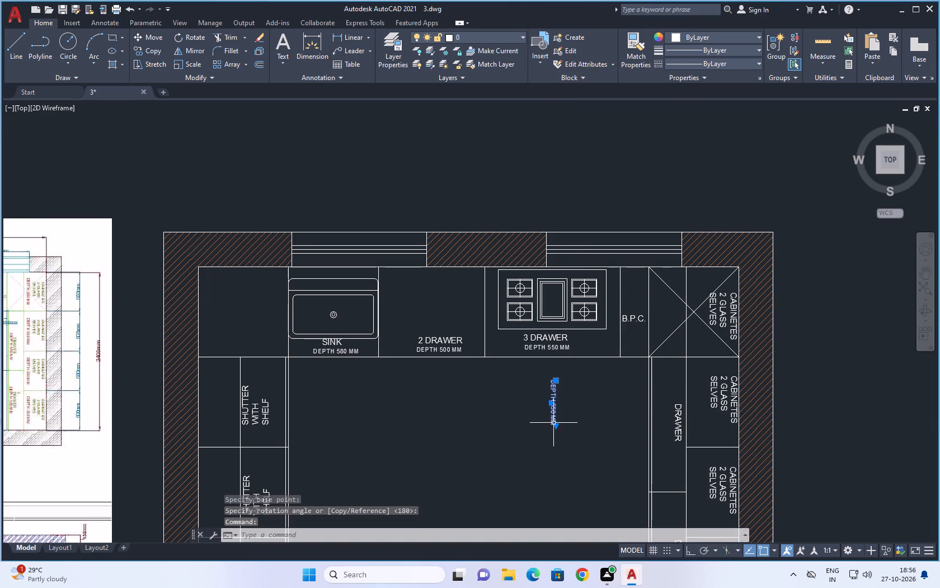
text(M)
key(space)
click(553, 421)
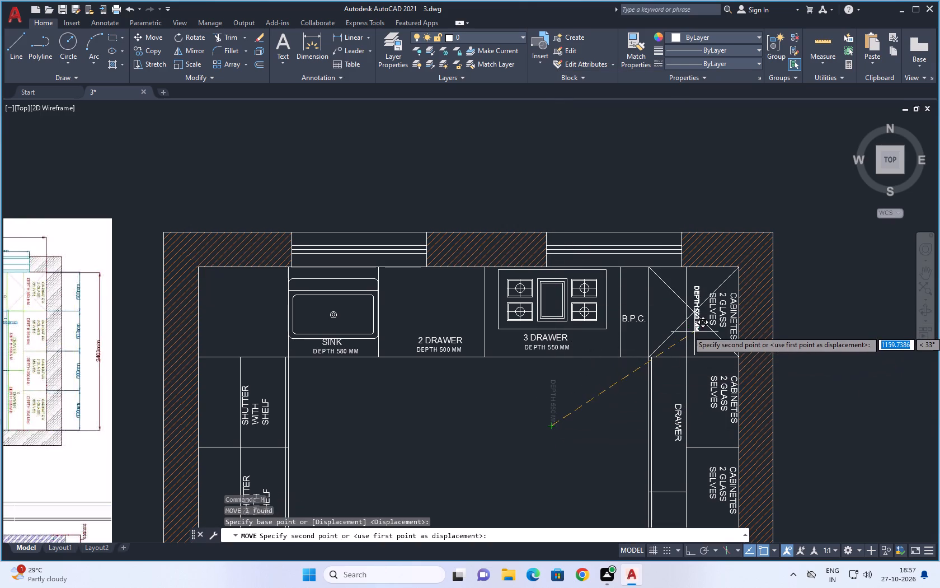
click(697, 330)
click(699, 329)
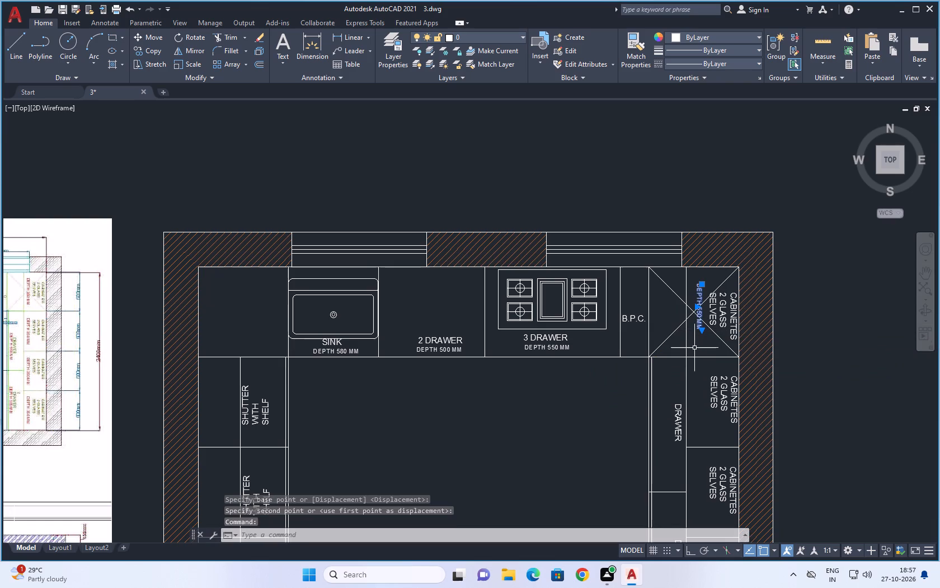
key(Escape)
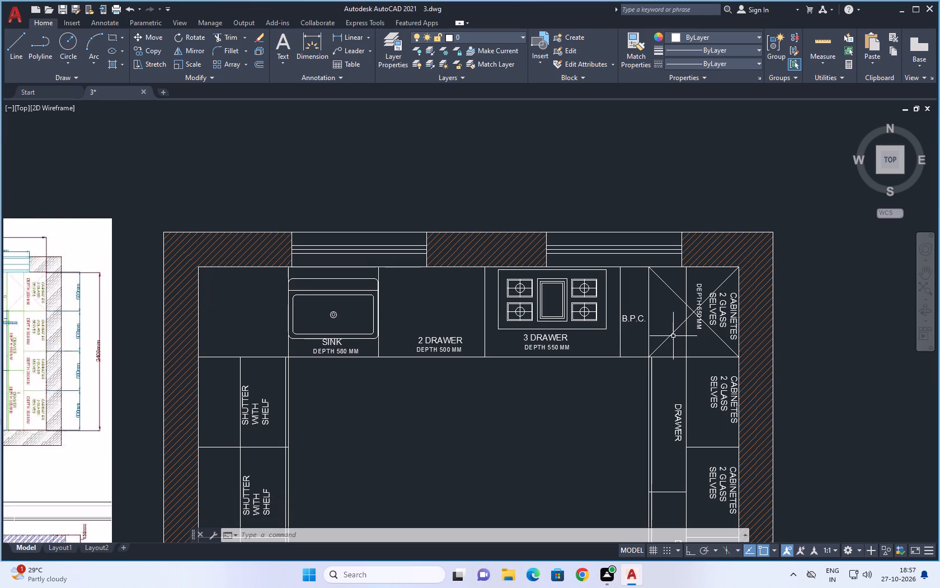
Change the corner cabinet's depth note to DEPTH 350 MM.
click(698, 312)
double_click(698, 312)
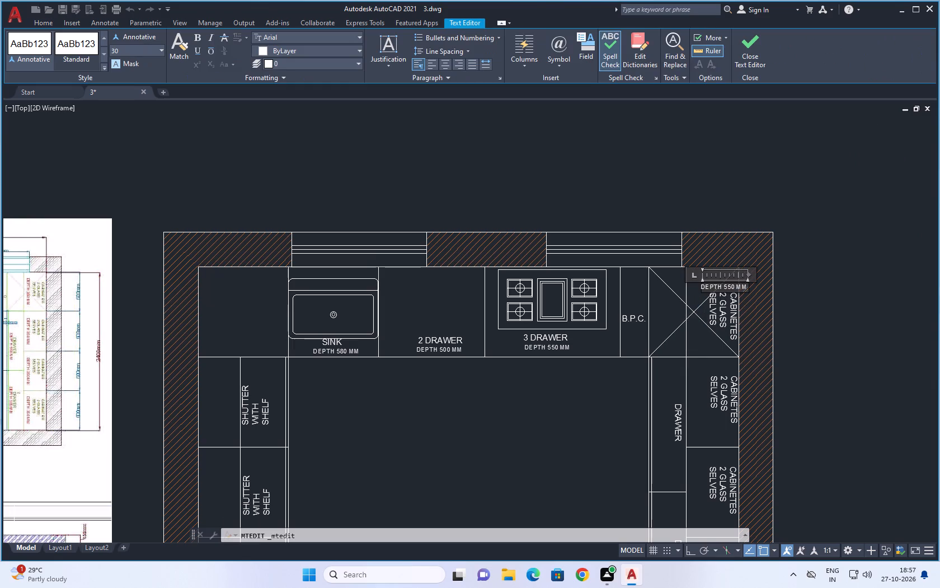
scroll(727, 285, up, 3)
click(720, 295)
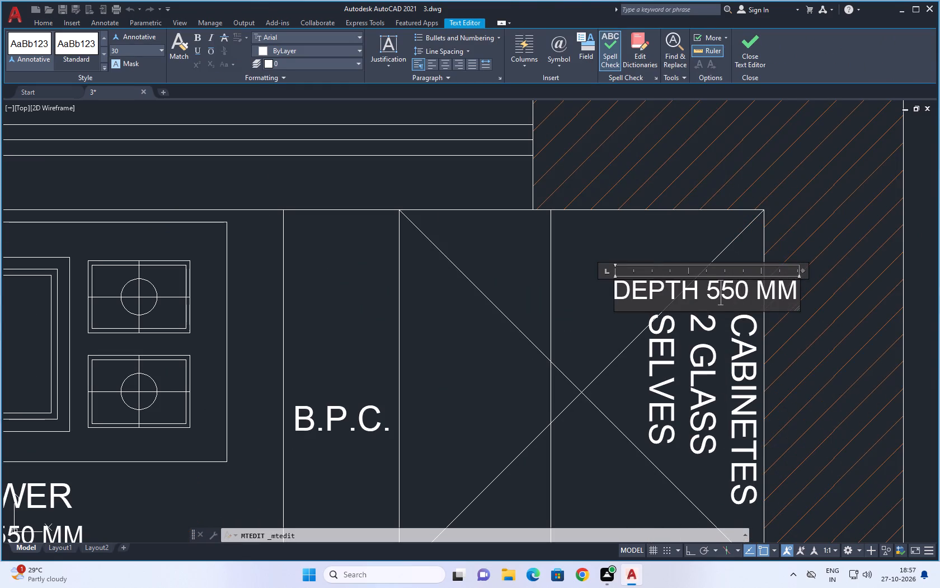
key(BackSpace)
key(3)
click(642, 394)
Set the text height of the corner cabinet's DEPTH 350 MM note to 35.
scroll(628, 314, down, 4)
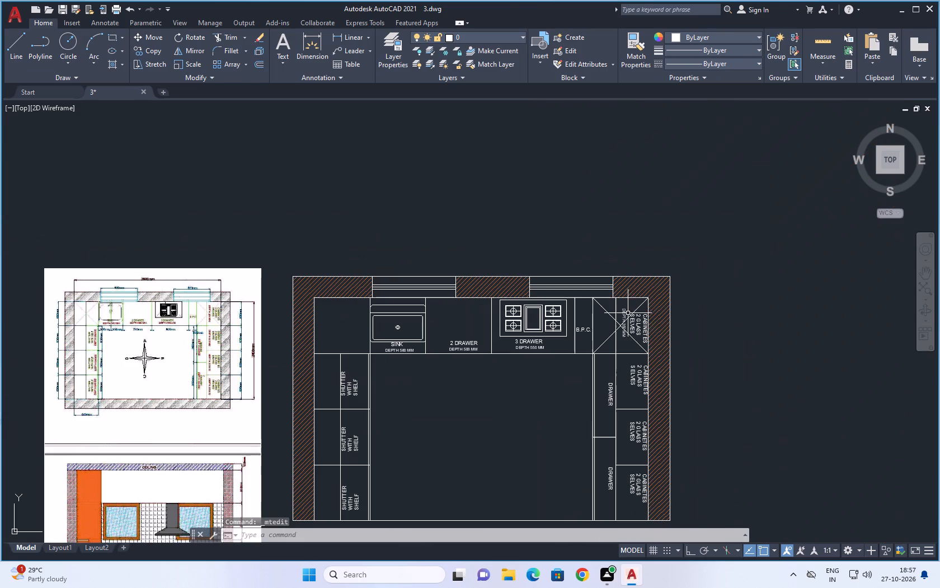
scroll(622, 330, up, 1)
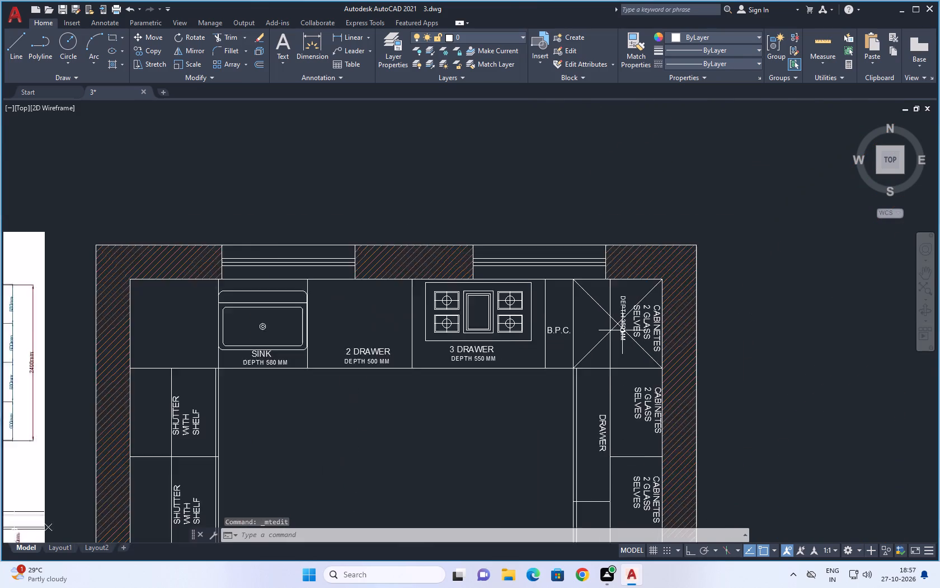
scroll(622, 330, up, 3)
double_click(618, 324)
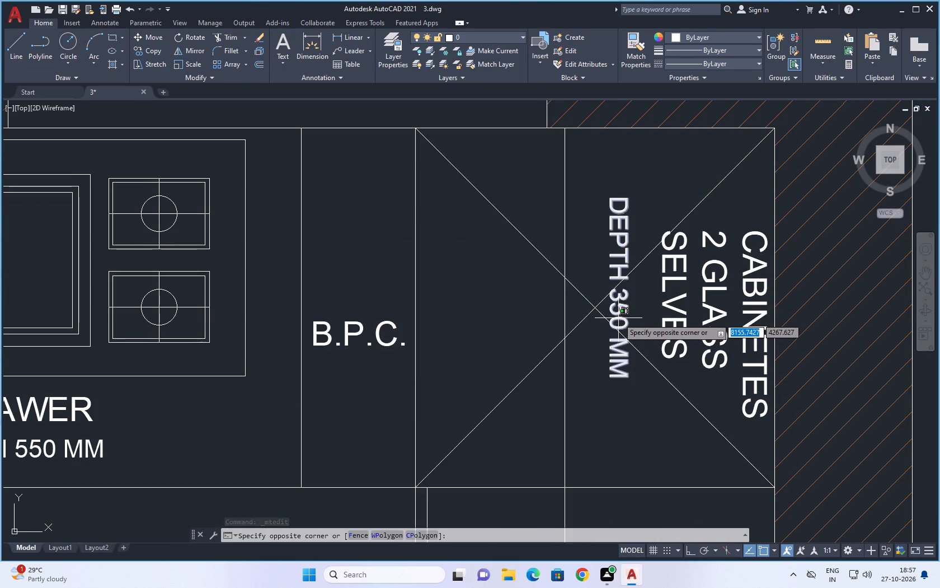
key(Escape)
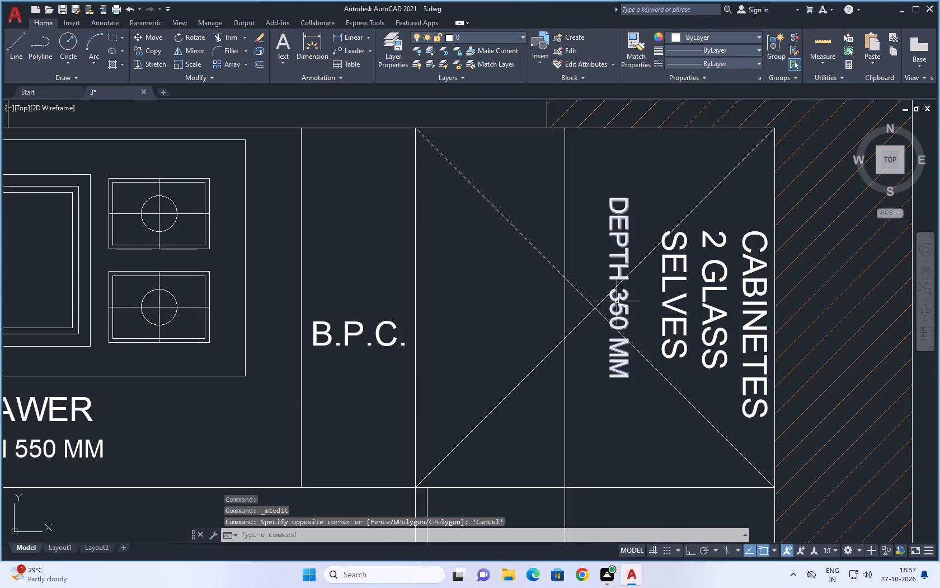
double_click(616, 300)
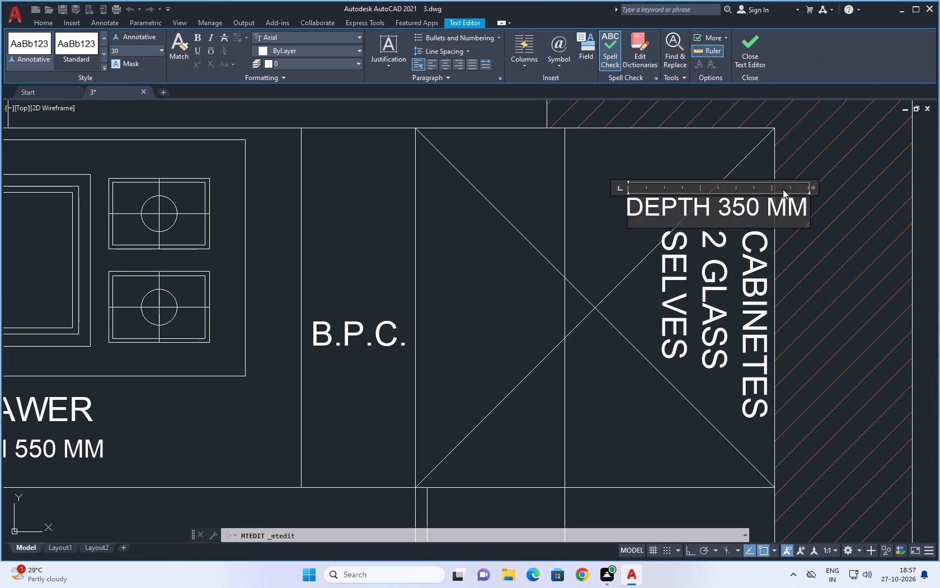
drag(806, 205, 763, 211)
drag(763, 211, 618, 231)
click(139, 51)
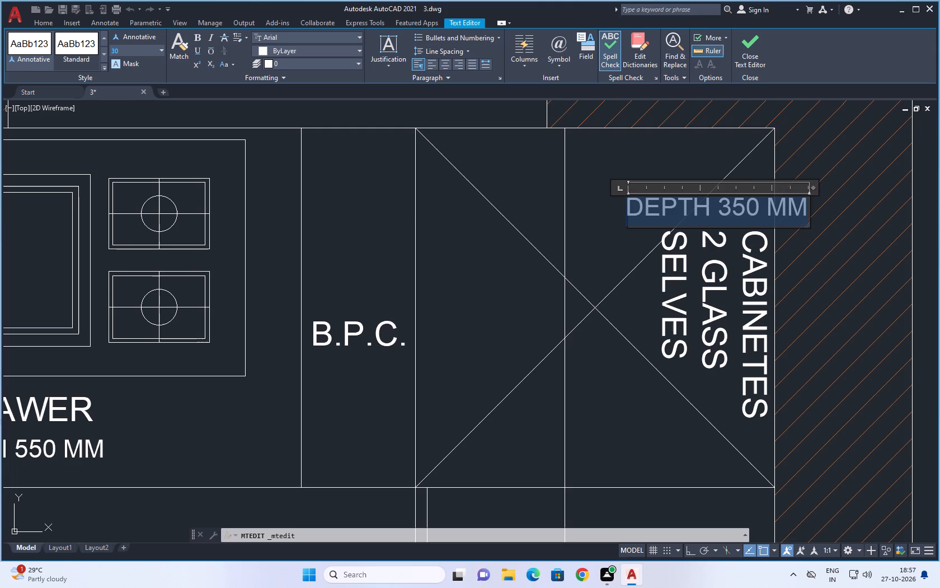
key(BackSpace)
text(35)
key(Return)
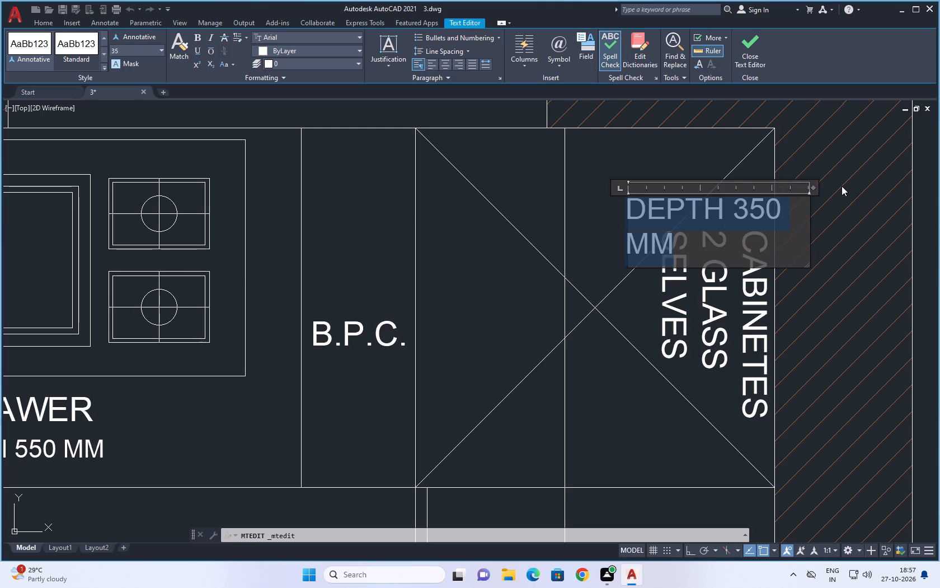
Widen the text frame of the northeast corner cabinet's DEPTH 350 MM note so it fits on one line.
drag(813, 189, 843, 190)
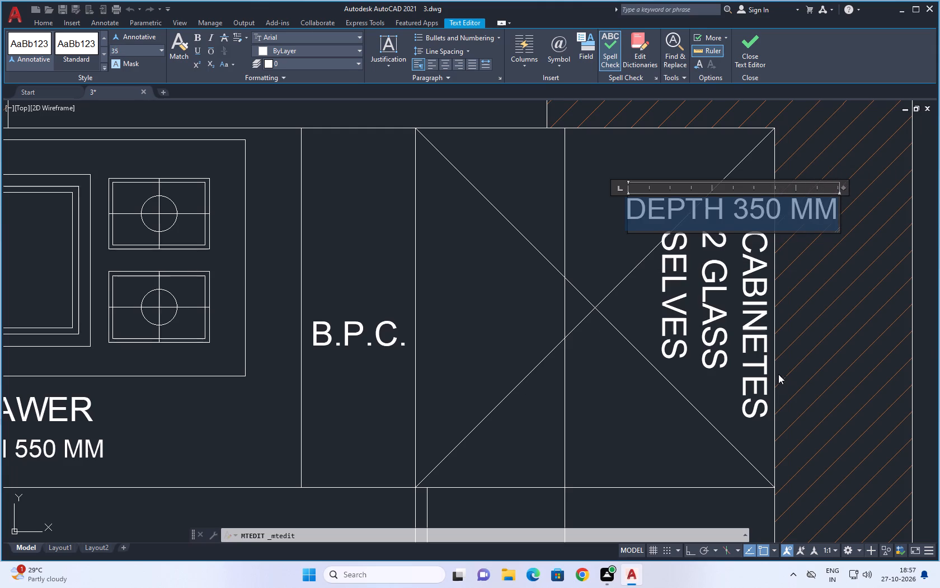
click(795, 370)
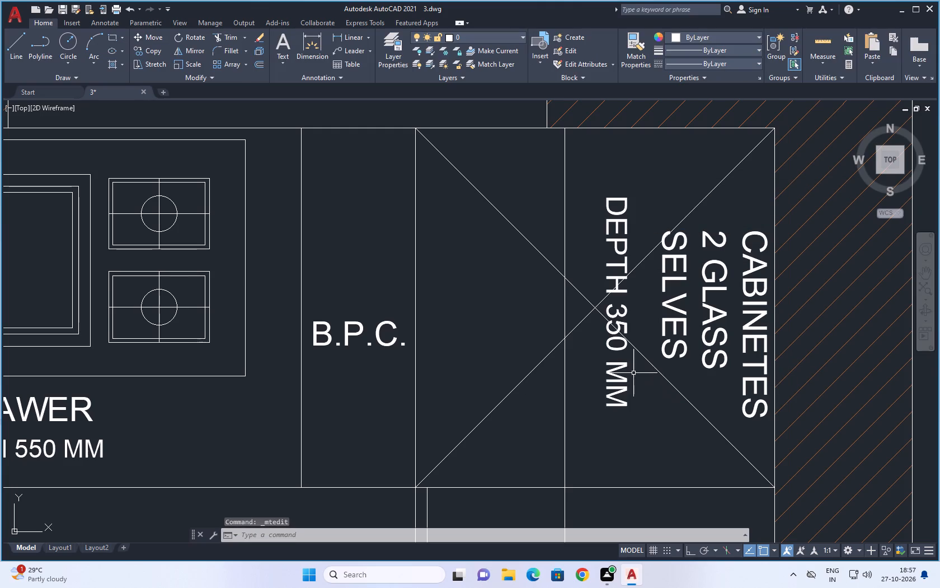
Set the text height of the 3 DRAWER section's depth note to 35 and widen its frame to keep one line.
scroll(626, 335, down, 2)
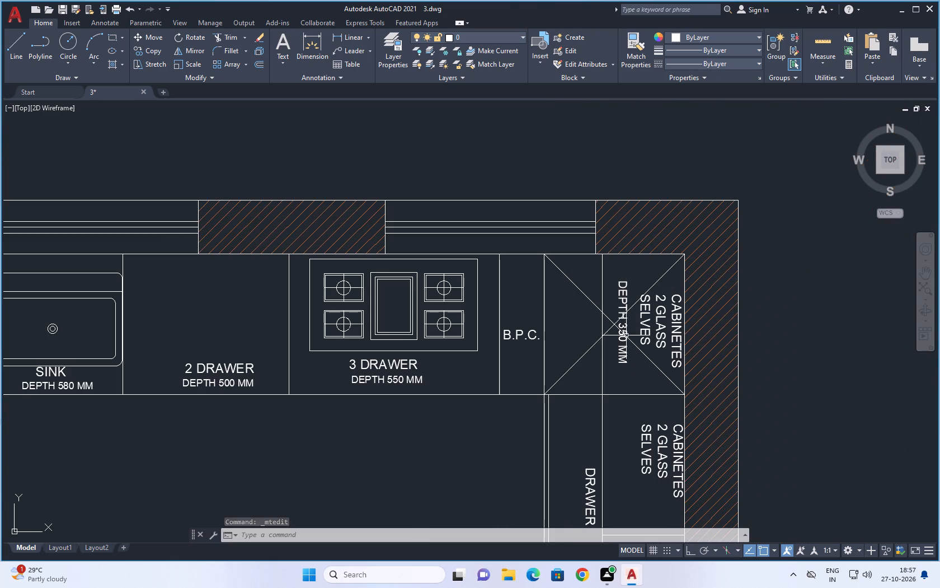
double_click(402, 377)
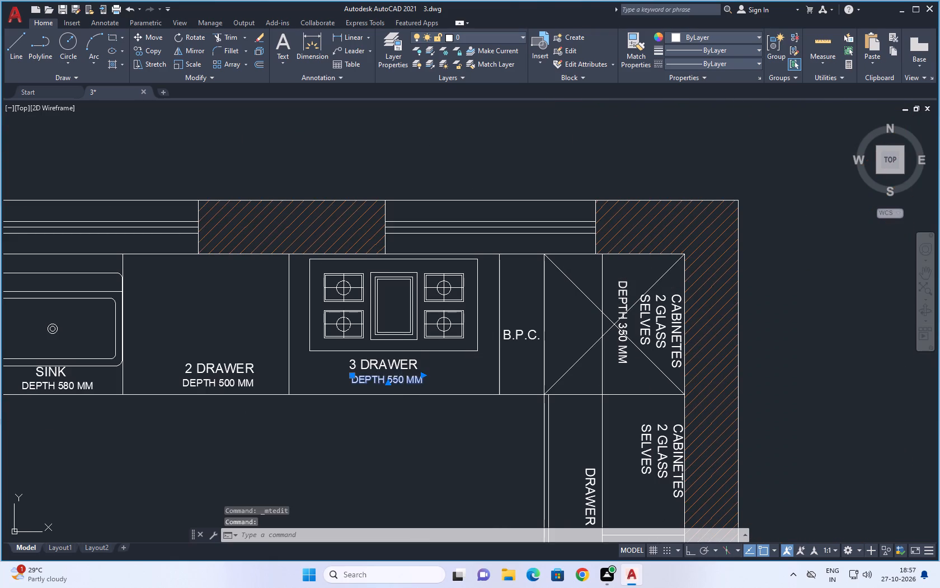
scroll(327, 389, up, 4)
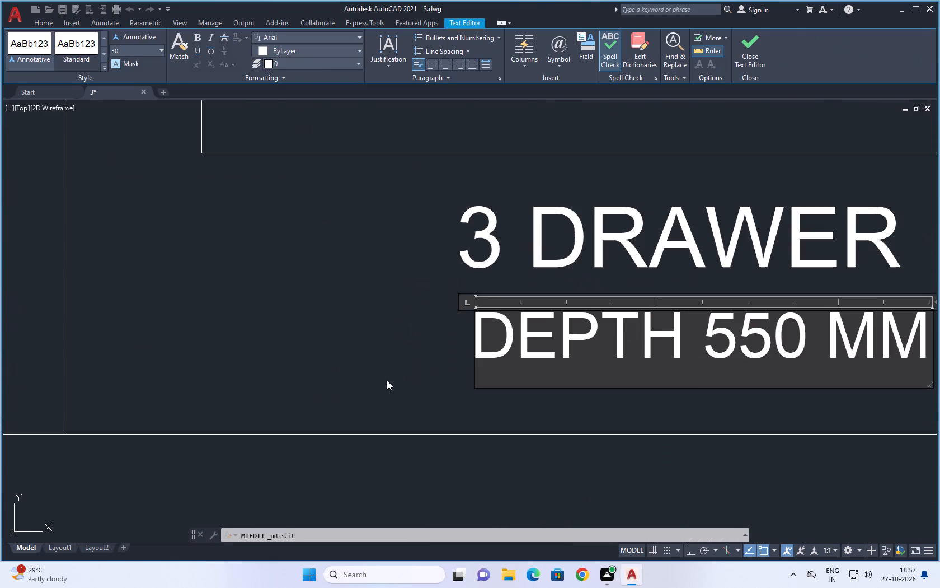
scroll(532, 352, down, 3)
scroll(600, 350, up, 2)
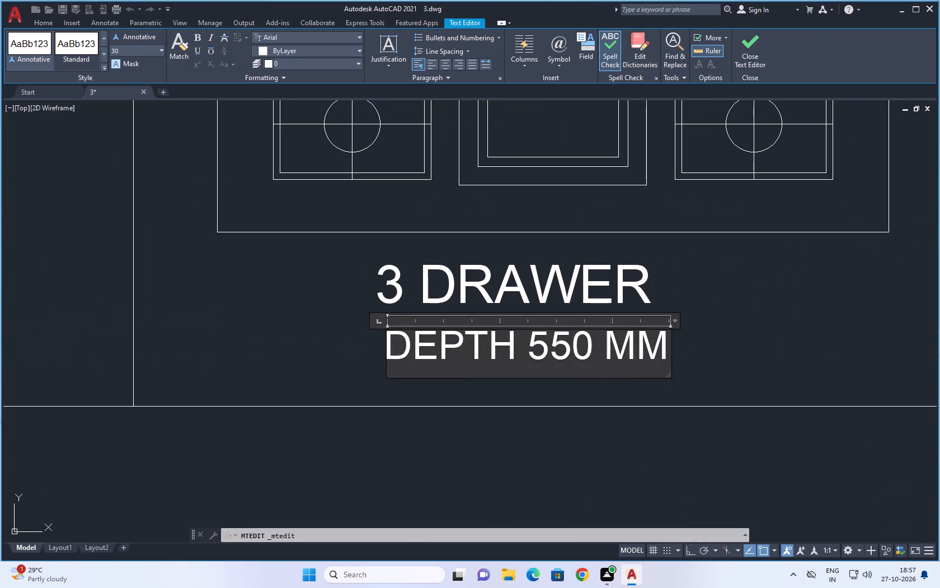
drag(666, 339, 373, 360)
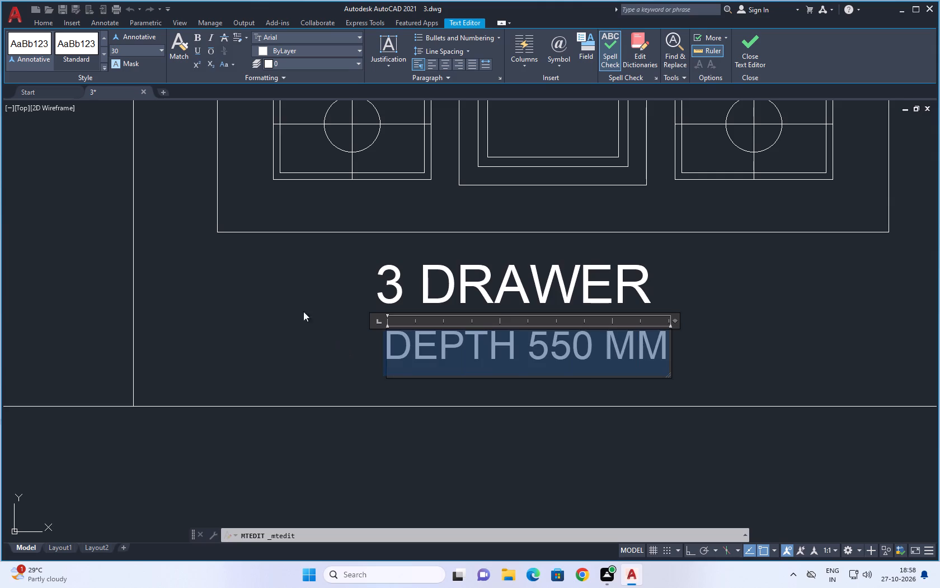
click(128, 51)
key(BackSpace)
text(35)
key(Return)
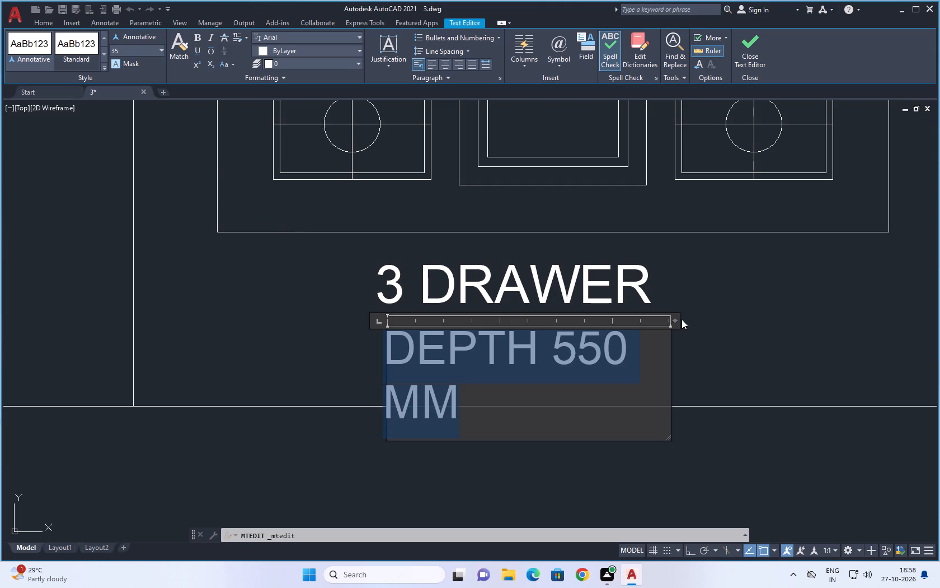
drag(675, 319, 735, 320)
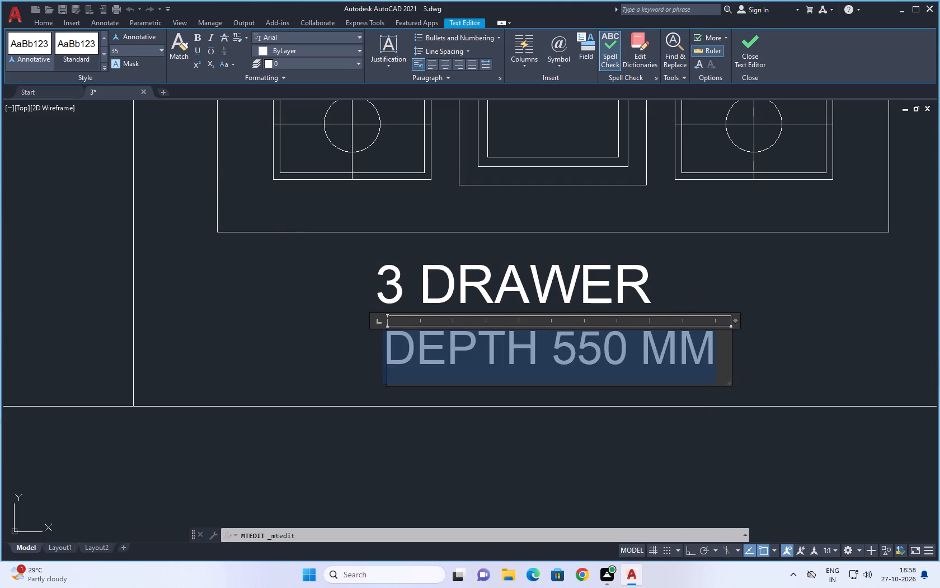
click(673, 418)
Move the DEPTH 550 MM note slightly west so it sits centred beneath the 3 DRAWER label.
click(601, 351)
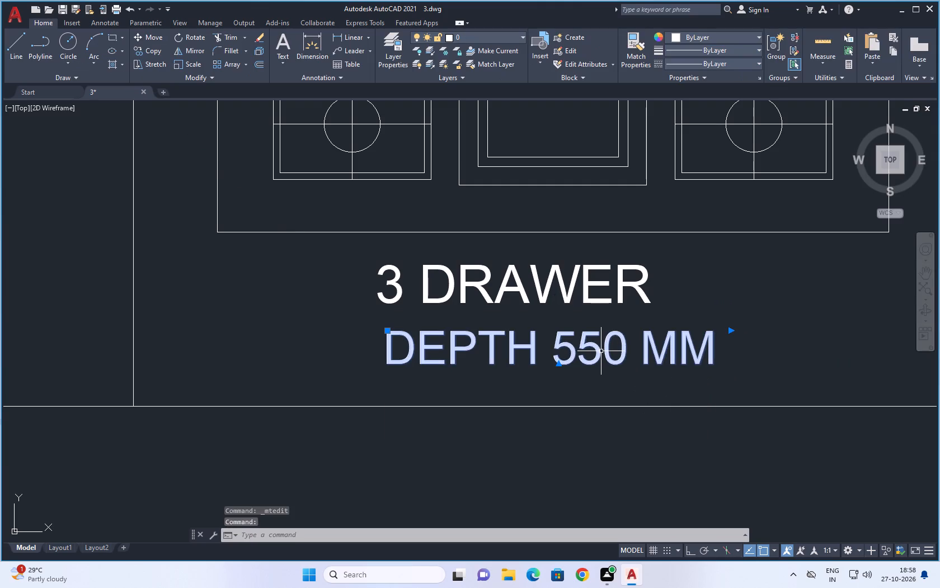
text(M)
key(space)
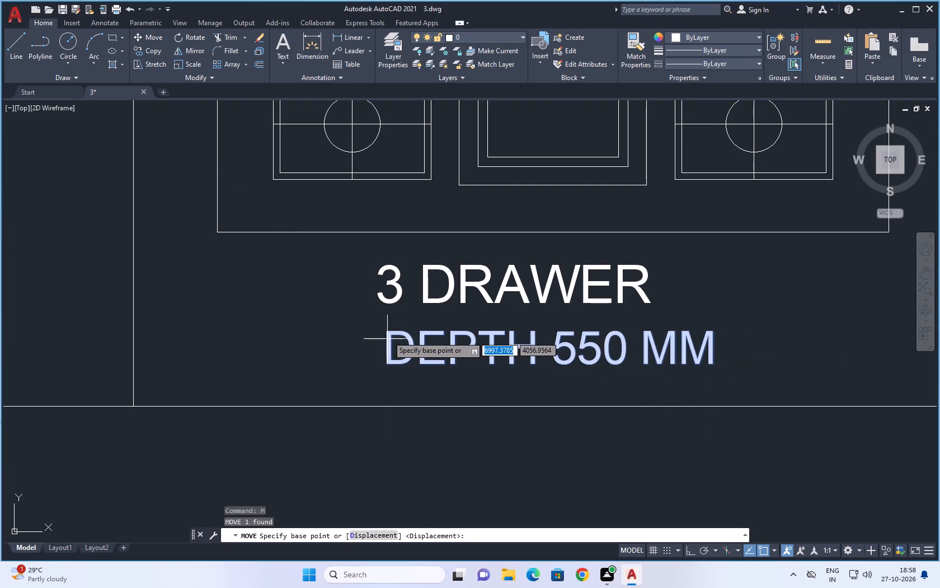
click(388, 330)
click(354, 325)
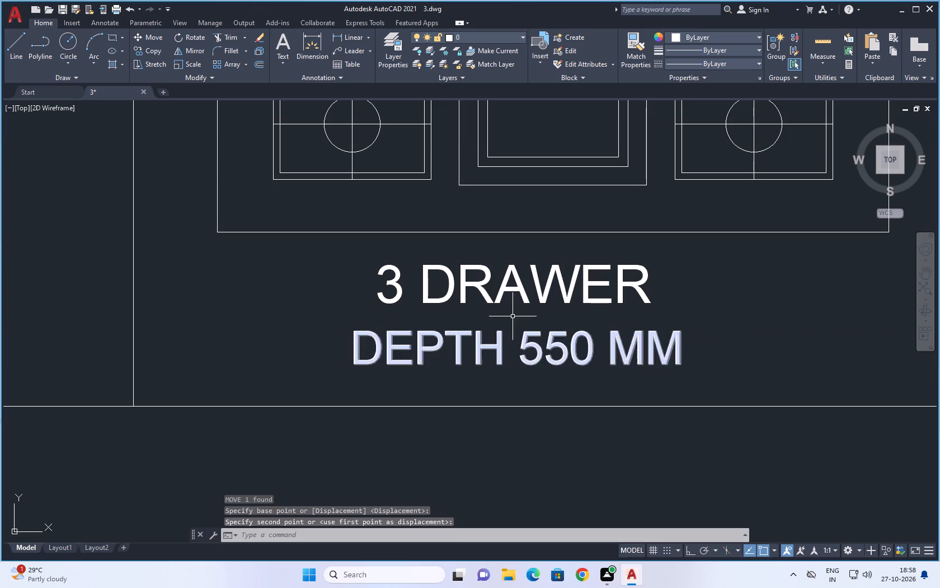
Set the text height of the 2 DRAWER section's depth note to 35 and widen its frame to keep one line.
scroll(514, 316, down, 4)
scroll(389, 310, up, 3)
double_click(419, 357)
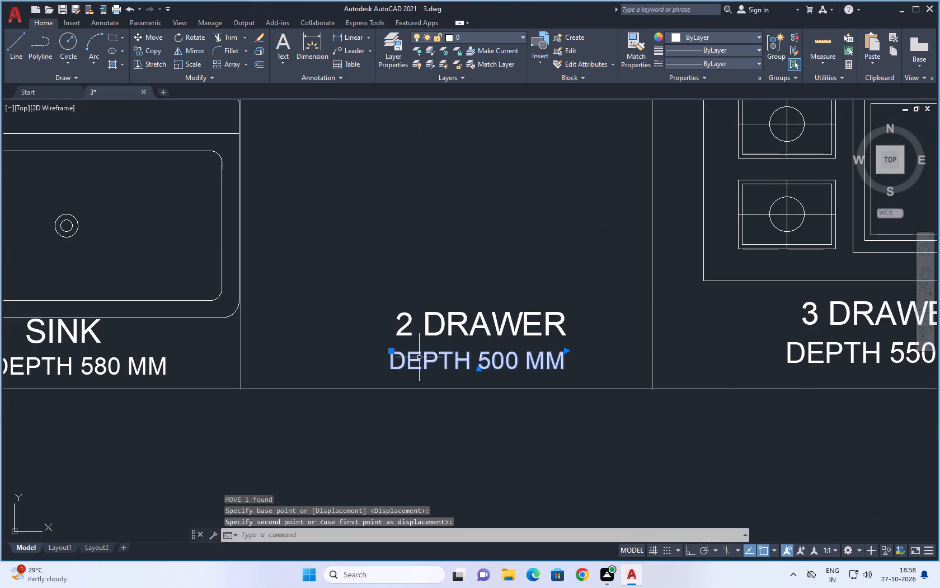
drag(562, 362, 372, 362)
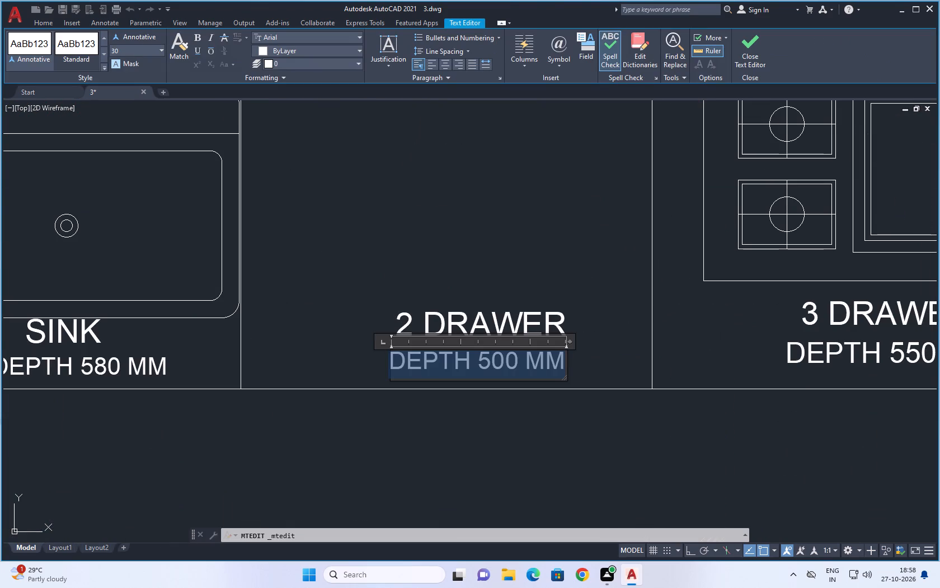
drag(372, 362, 304, 361)
click(131, 51)
key(BackSpace)
text(35)
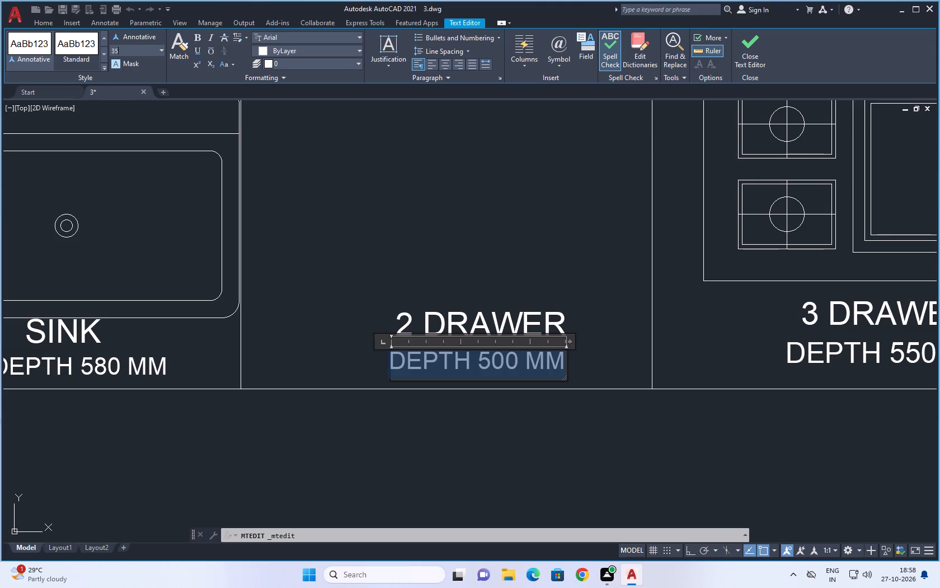
key(Return)
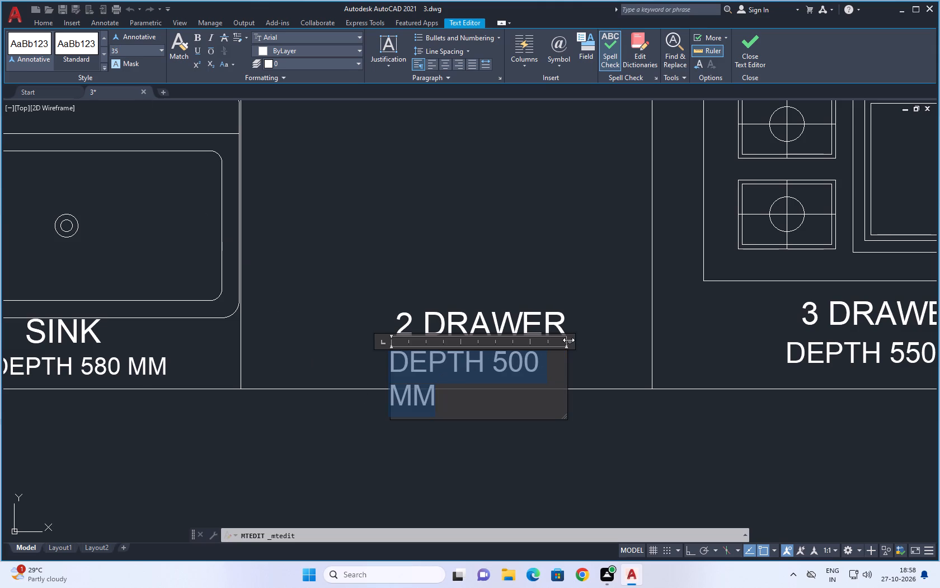
drag(568, 340, 612, 342)
click(518, 444)
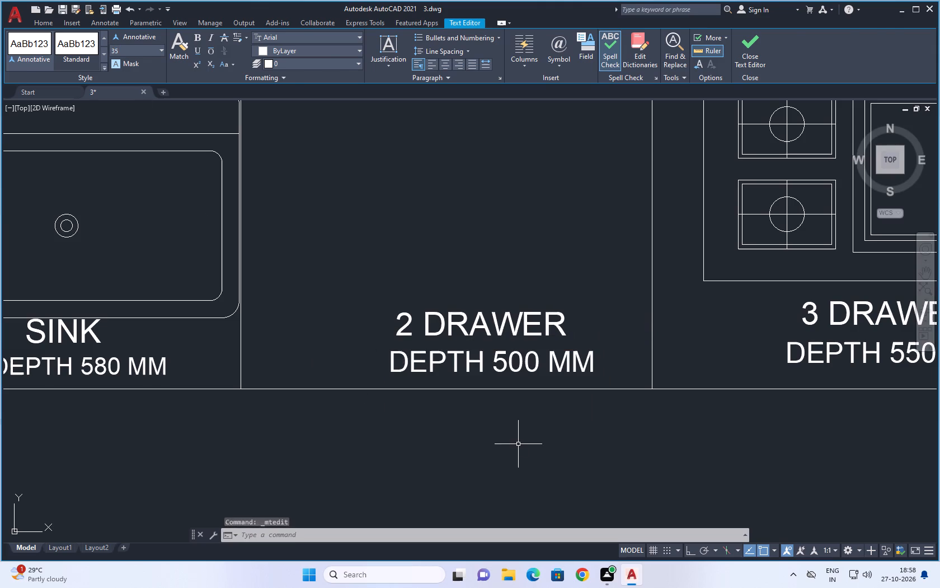
Move the DEPTH 500 MM note slightly west so it sits centred beneath the 2 DRAWER label.
click(407, 363)
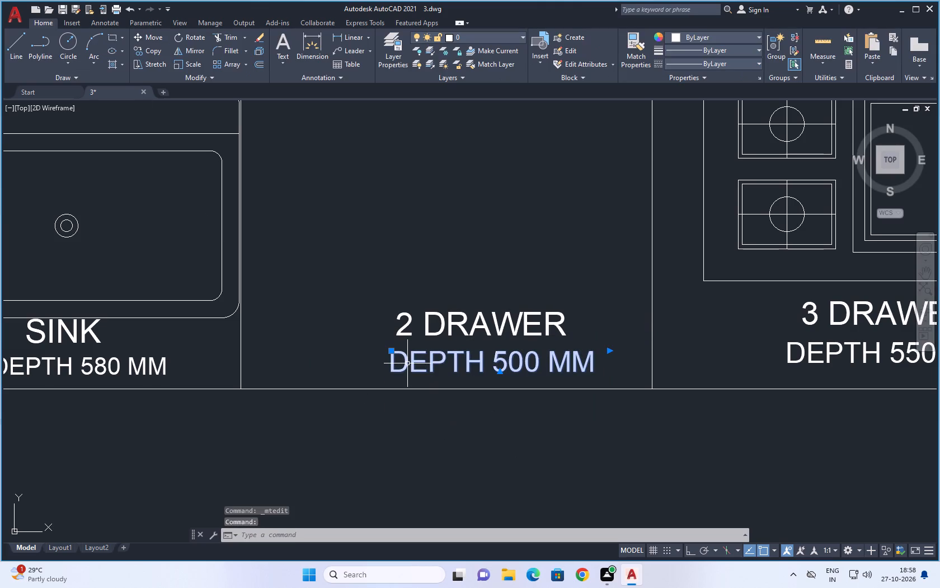
text(M)
key(space)
scroll(369, 339, up, 3)
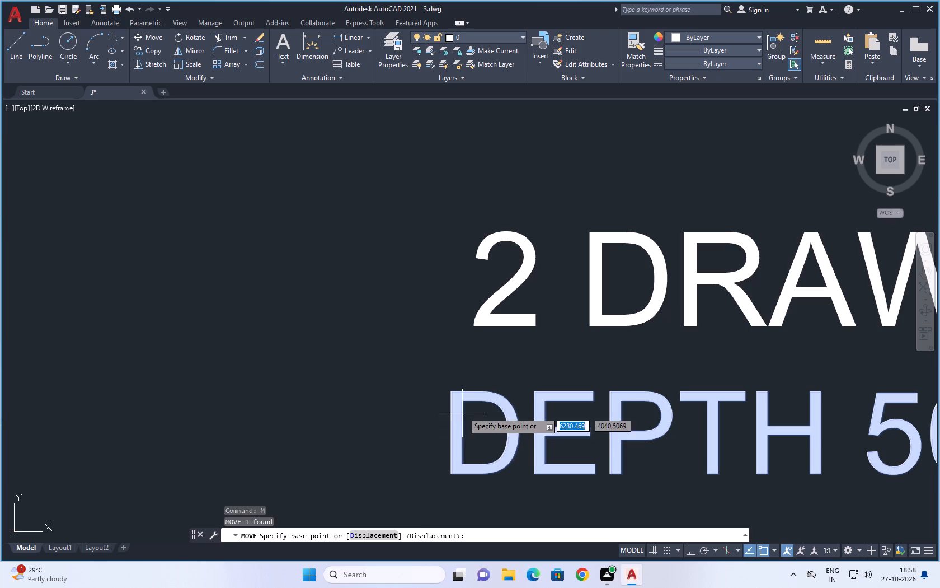
click(451, 393)
click(380, 383)
scroll(507, 357, down, 3)
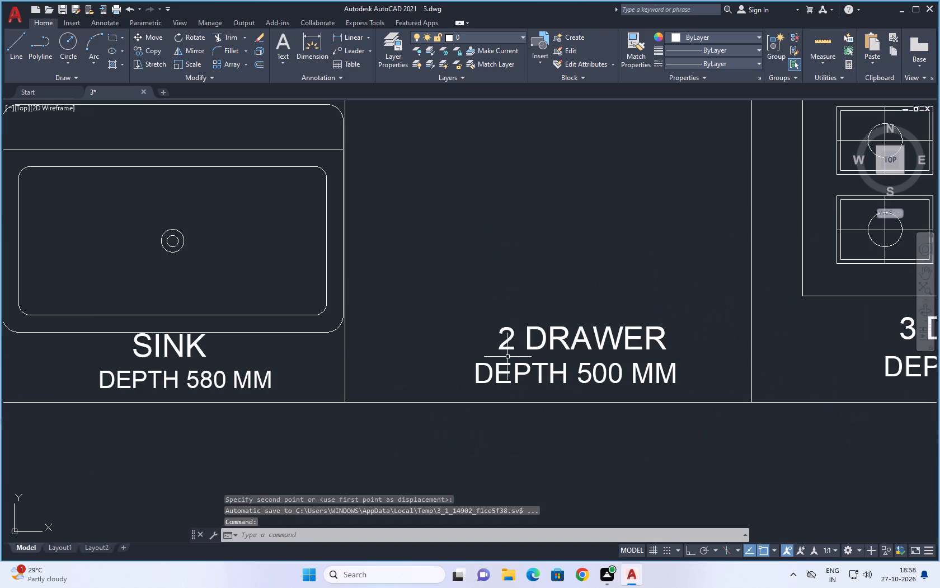
Set the text height of the SINK section's DEPTH 580 MM note to 35 and widen its frame to keep one line.
scroll(510, 361, down, 1)
scroll(239, 371, up, 3)
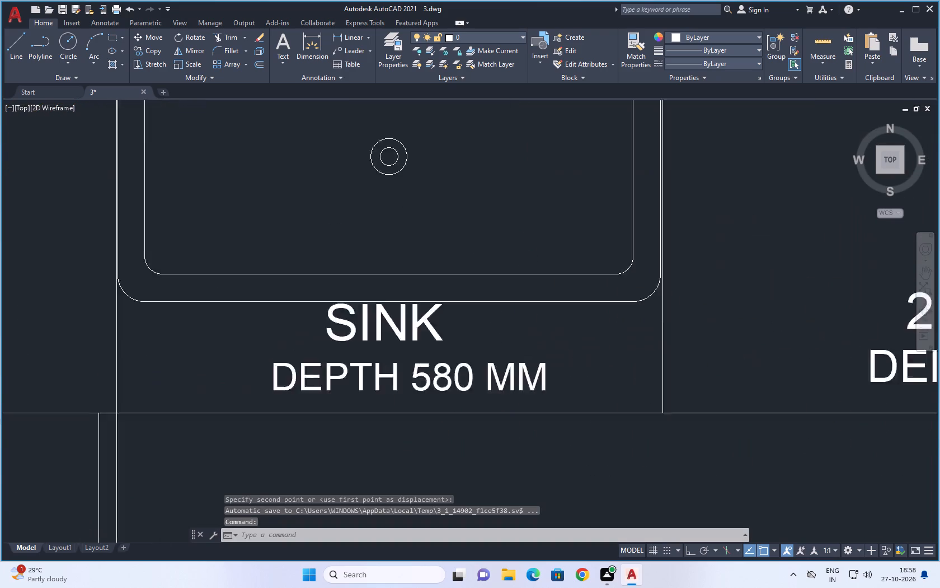
double_click(298, 374)
double_click(295, 368)
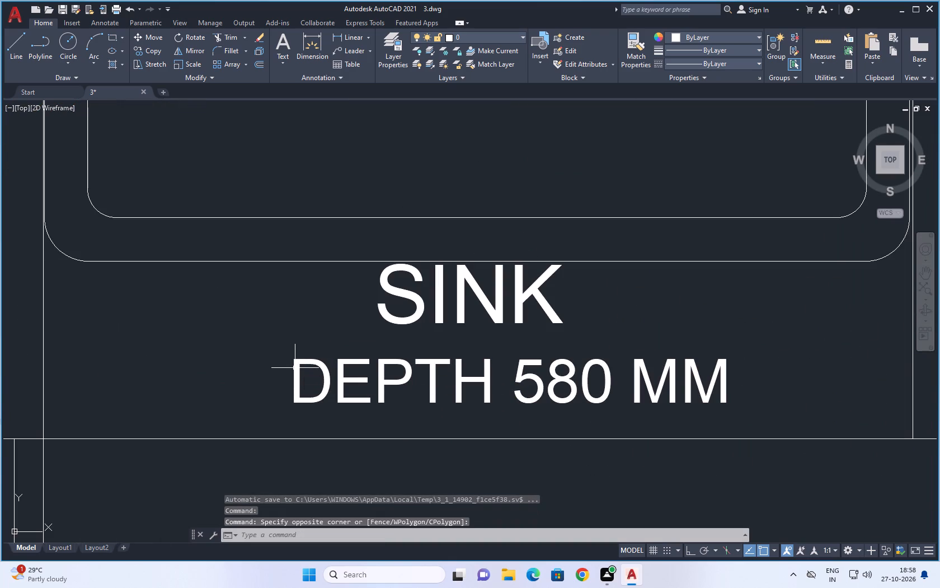
double_click(295, 363)
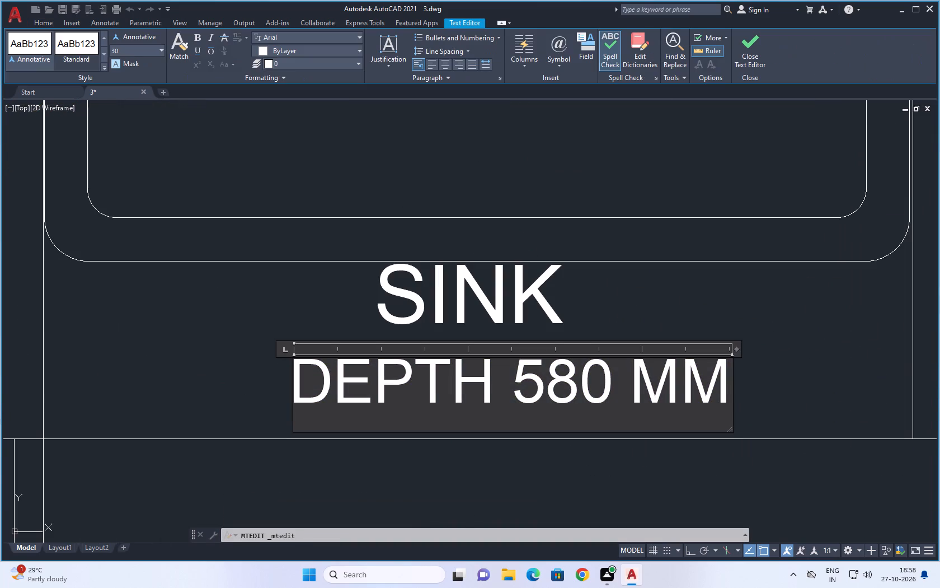
drag(724, 389, 253, 399)
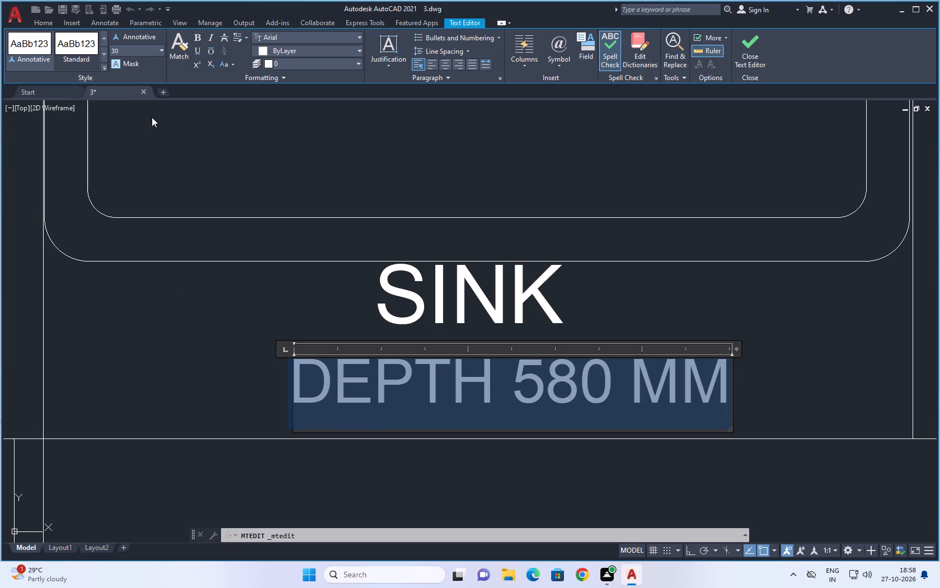
click(142, 53)
key(BackSpace)
key(2)
key(BackSpace)
text(35)
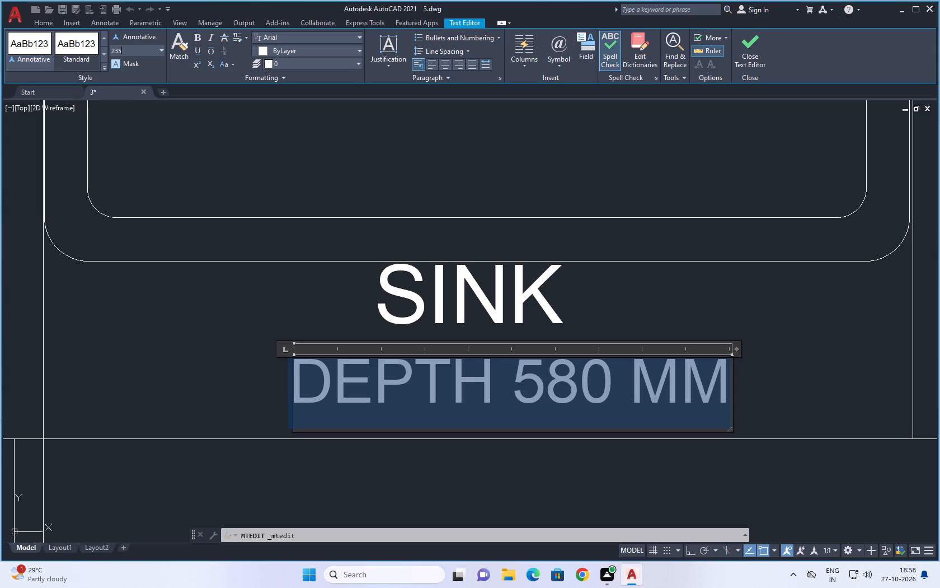
click(140, 49)
click(137, 56)
click(125, 53)
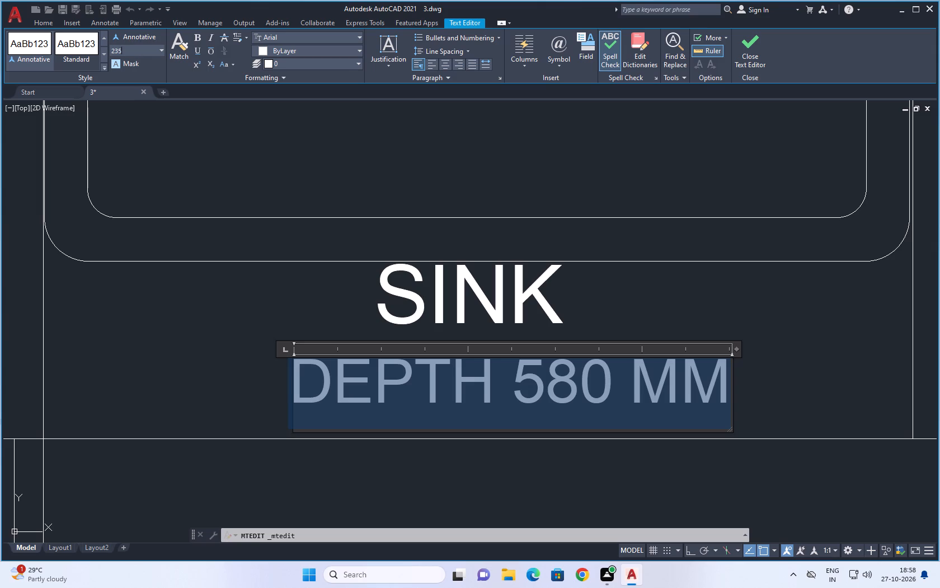
click(121, 53)
key(BackSpace)
key(BackSpace)
key(BackSpace)
key(3)
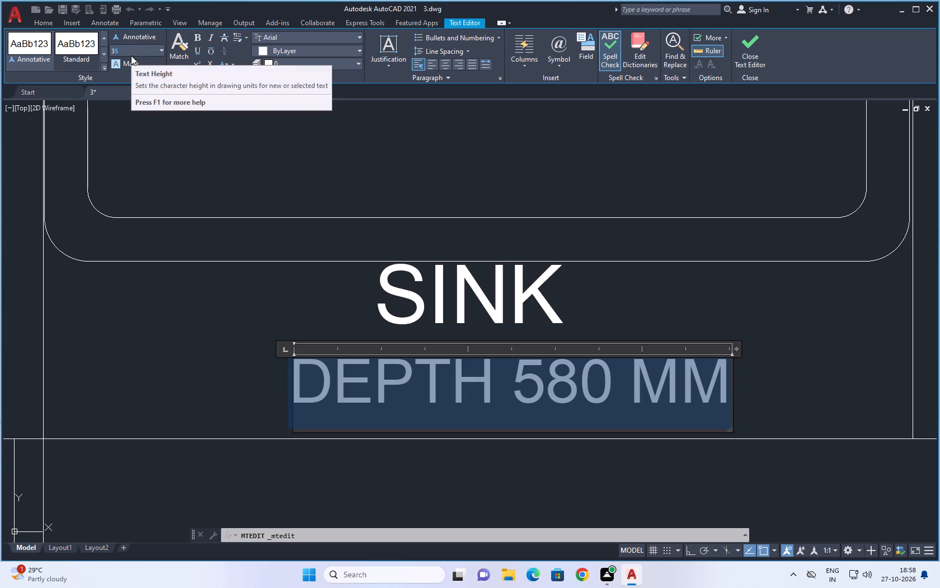
key(5)
key(Return)
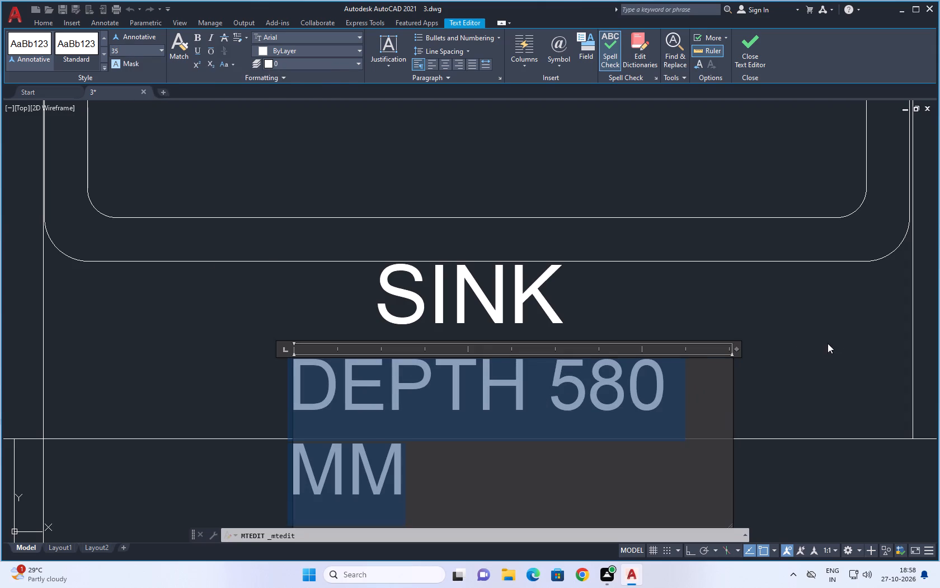
drag(737, 349, 807, 350)
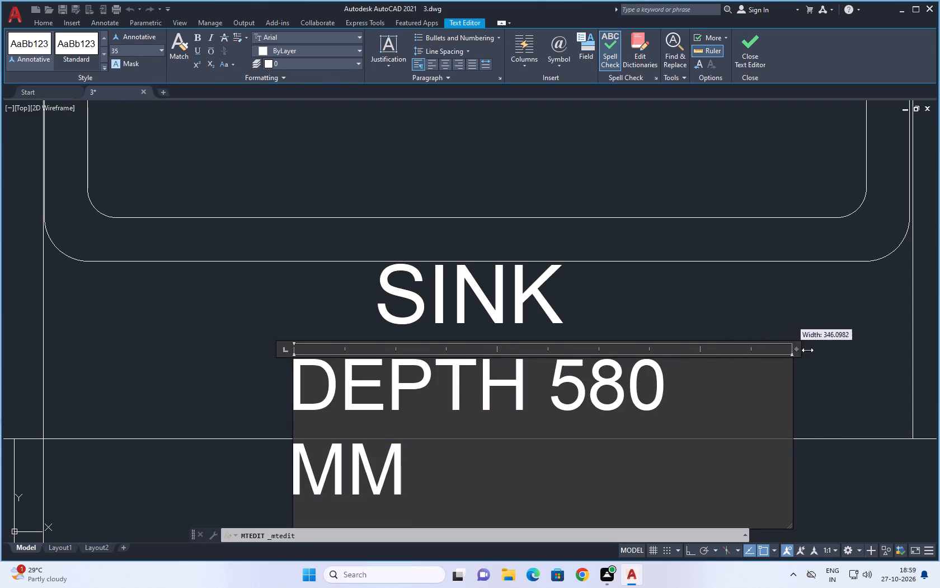
drag(807, 350, 829, 350)
click(762, 480)
Copy the corner cabinet's DEPTH 350 MM note into the second and the southernmost CABINETES sections along the east wall.
scroll(577, 315, down, 5)
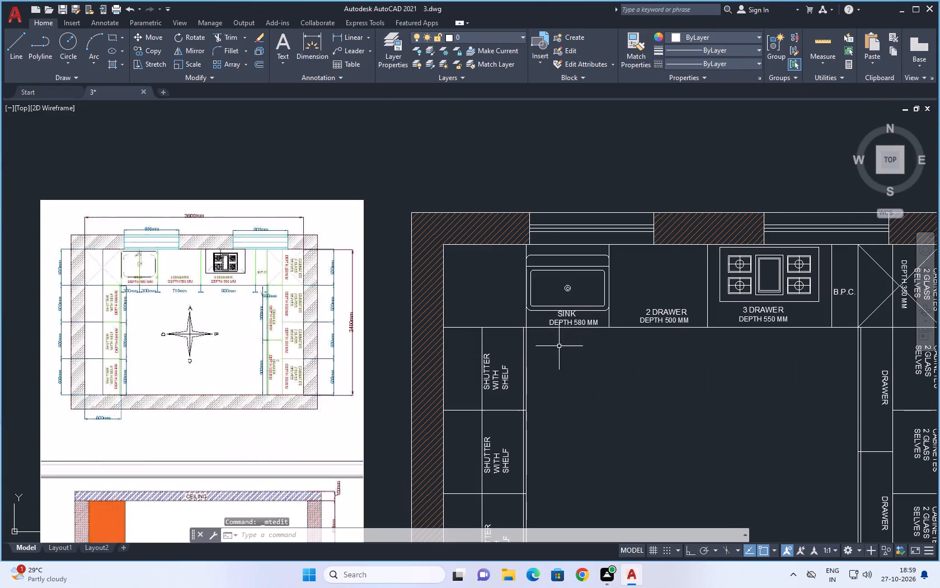
scroll(570, 352, down, 1)
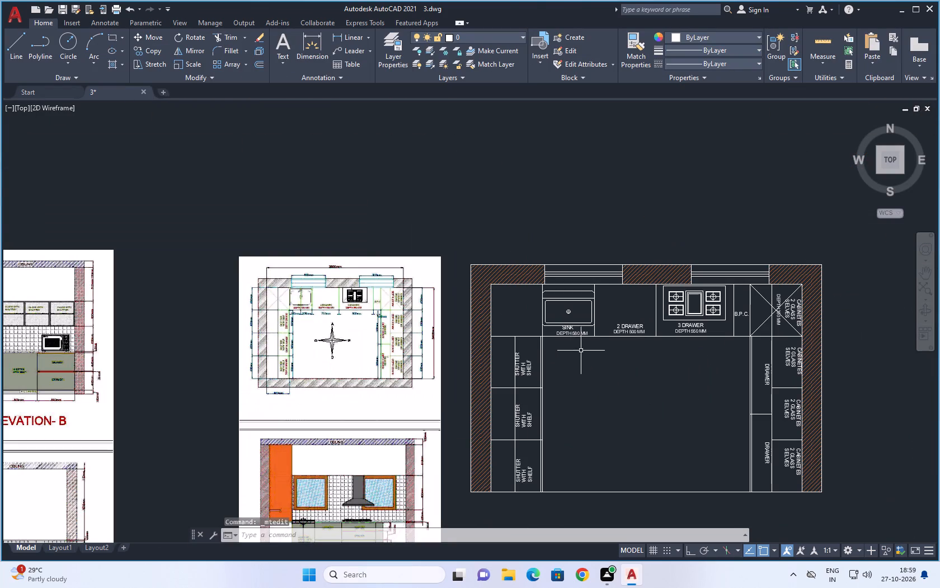
scroll(786, 314, up, 3)
click(744, 310)
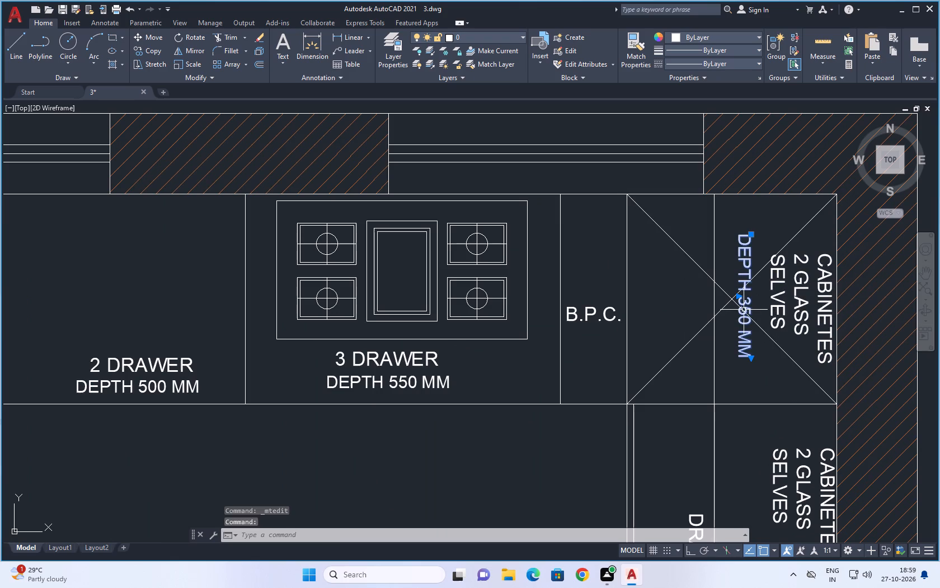
key(ctrl+c)
key(ctrl+v)
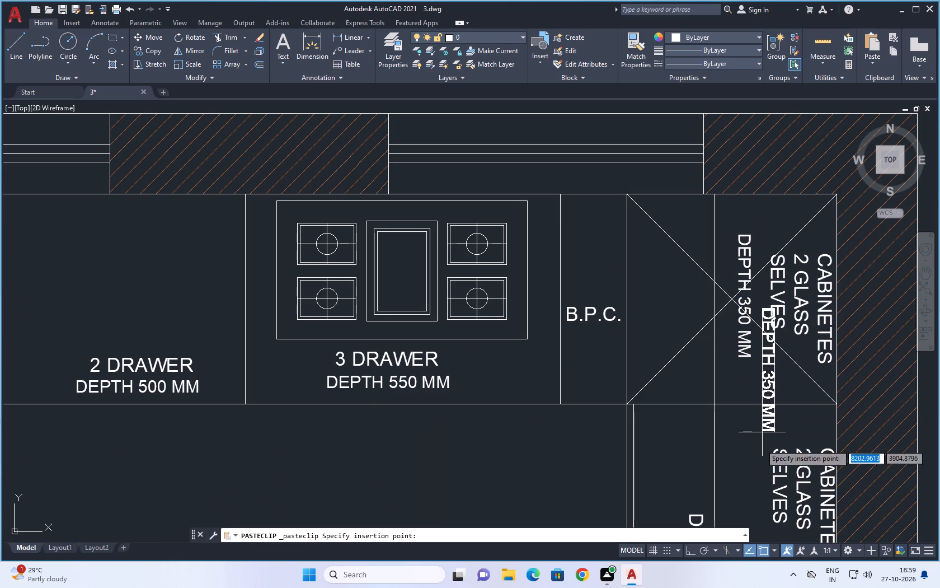
scroll(717, 392, down, 2)
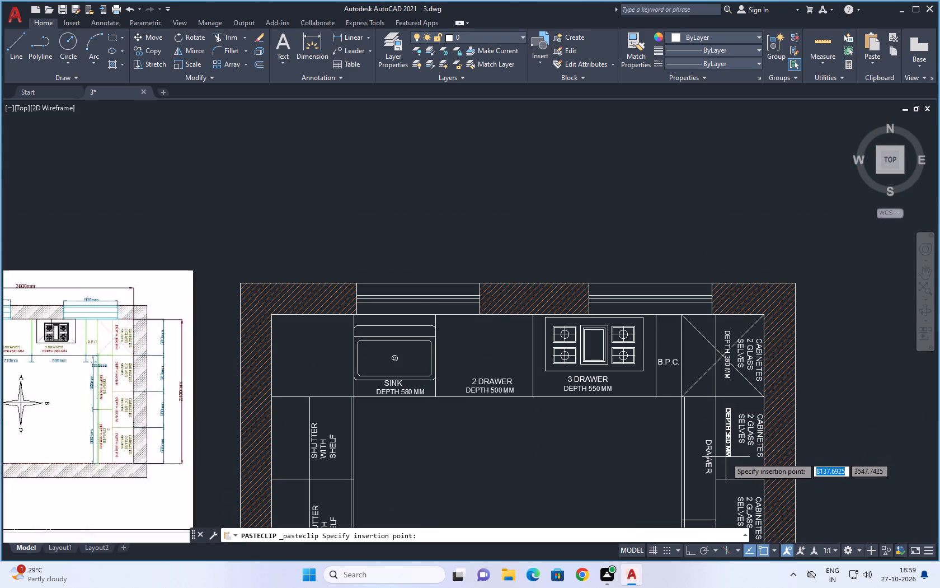
click(727, 456)
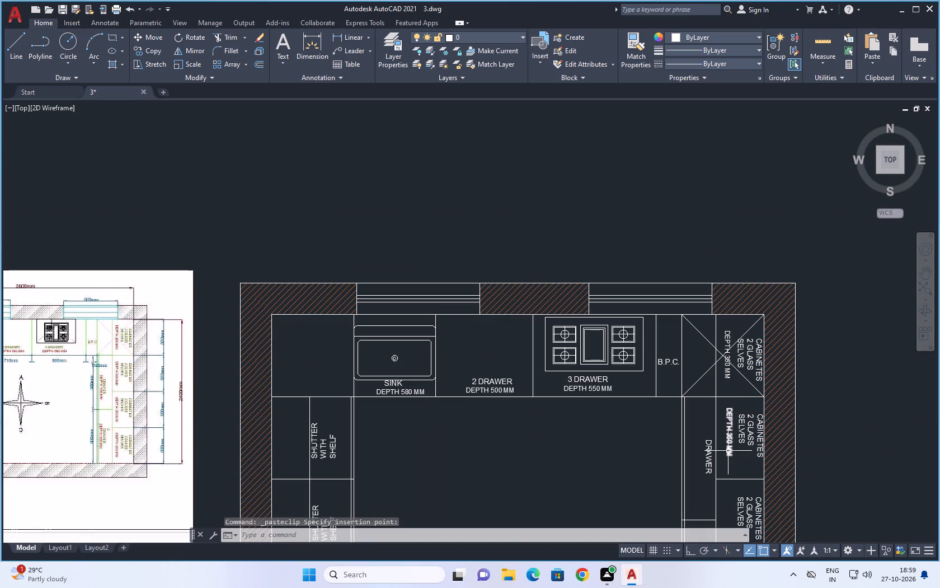
key(space)
scroll(693, 372, down, 4)
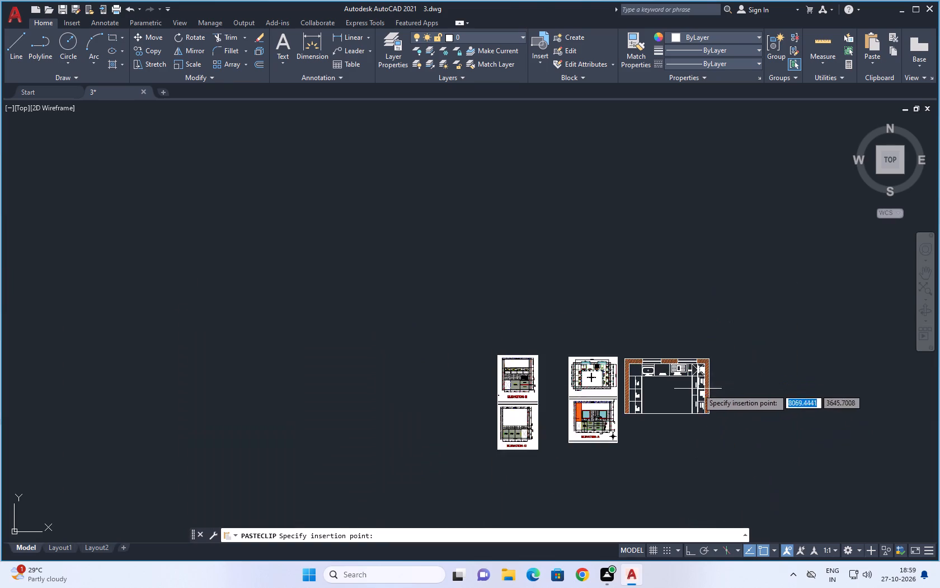
scroll(704, 417, up, 4)
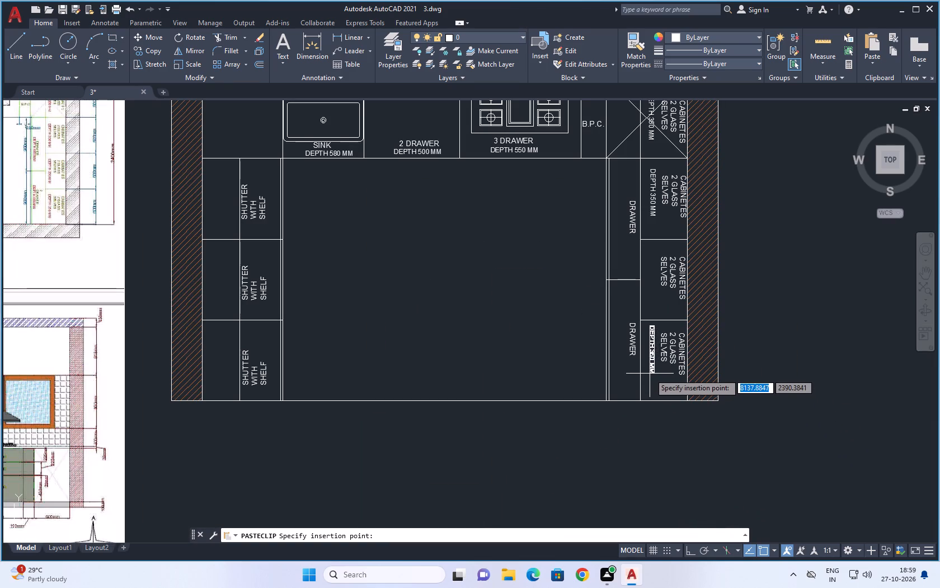
click(650, 374)
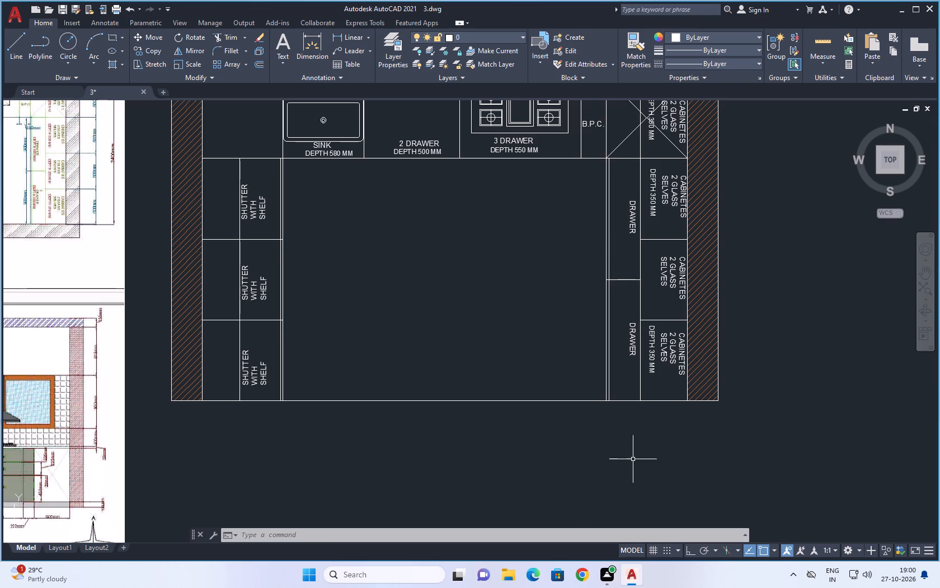
Change the 2 DRAWER section's depth note to read DEPTH 550 MM.
scroll(610, 402, down, 1)
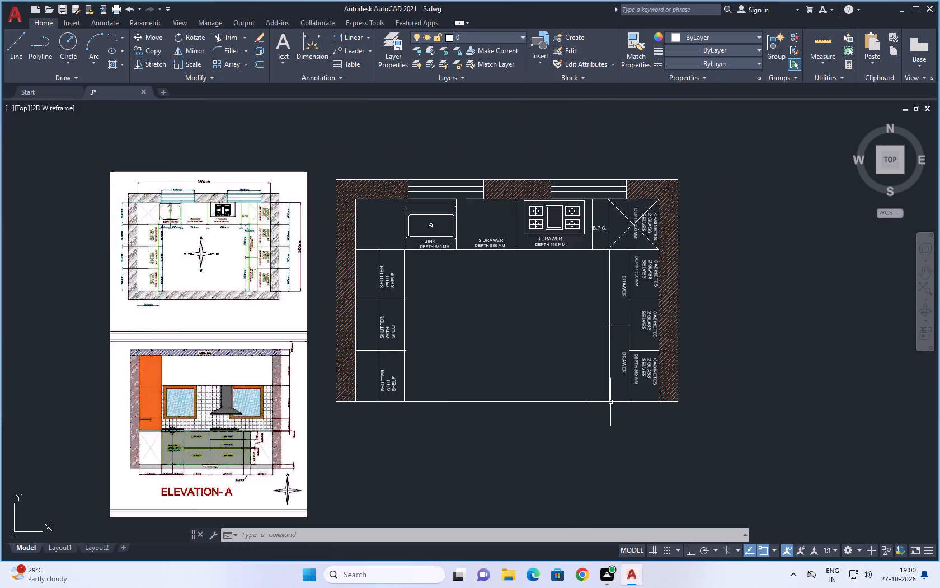
scroll(610, 402, down, 1)
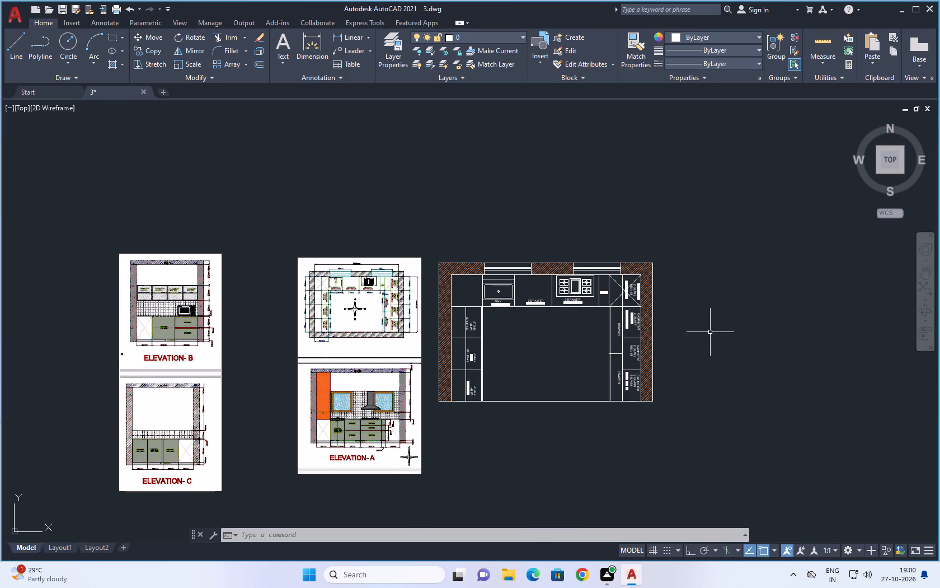
scroll(623, 311, up, 4)
scroll(448, 302, down, 1)
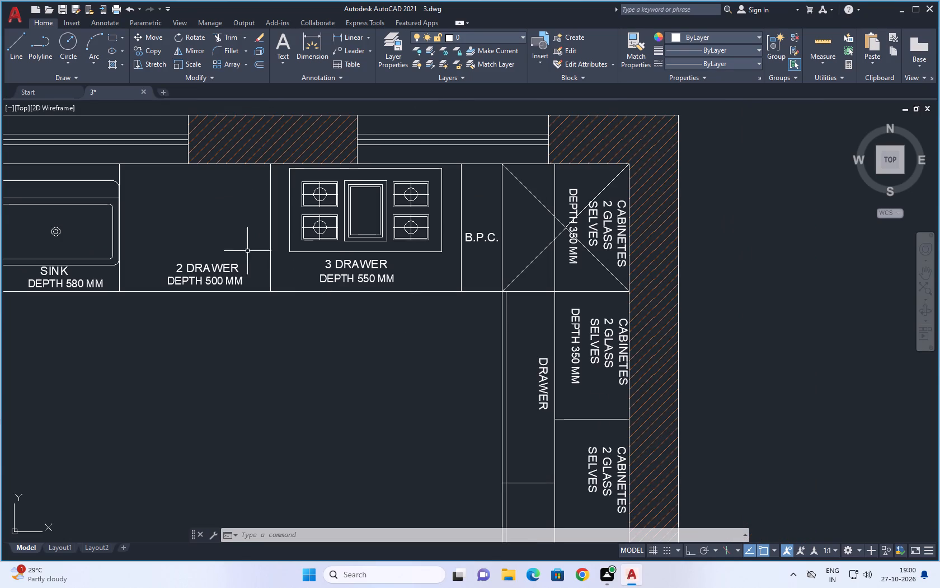
scroll(175, 259, up, 2)
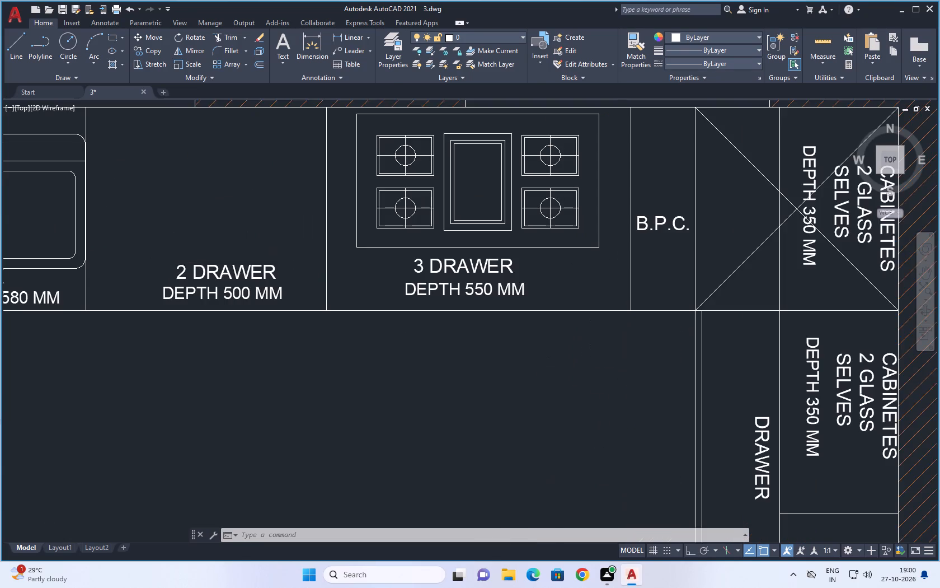
scroll(179, 263, up, 1)
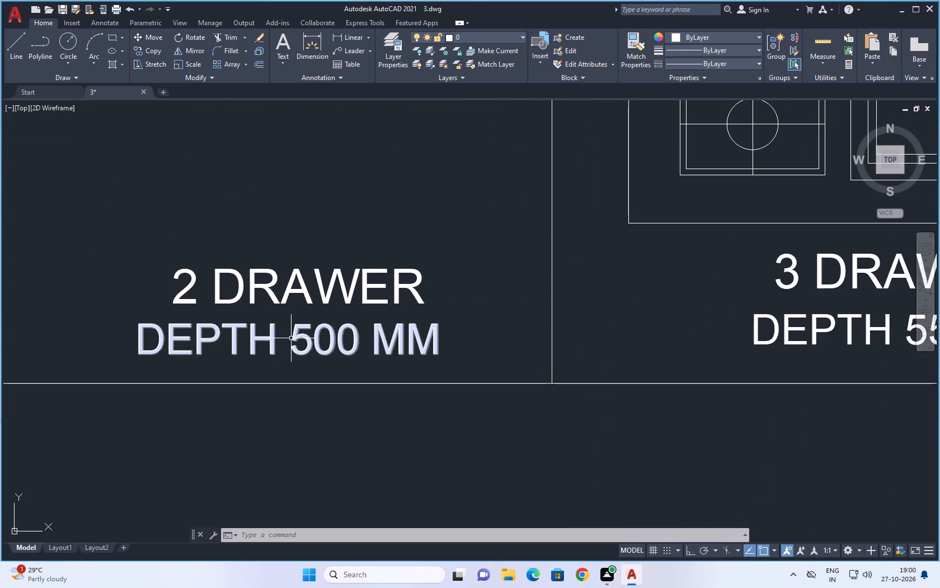
double_click(297, 339)
click(336, 344)
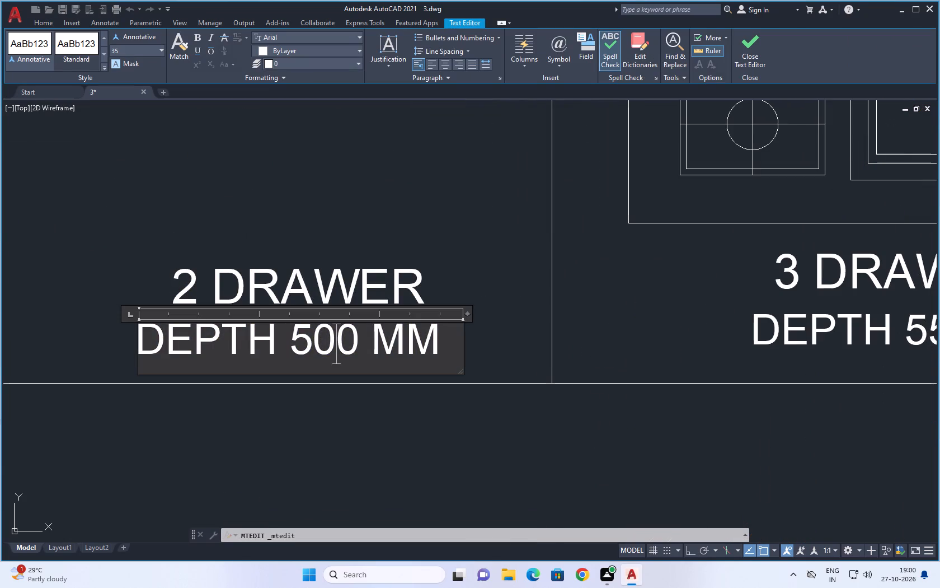
key(BackSpace)
key(5)
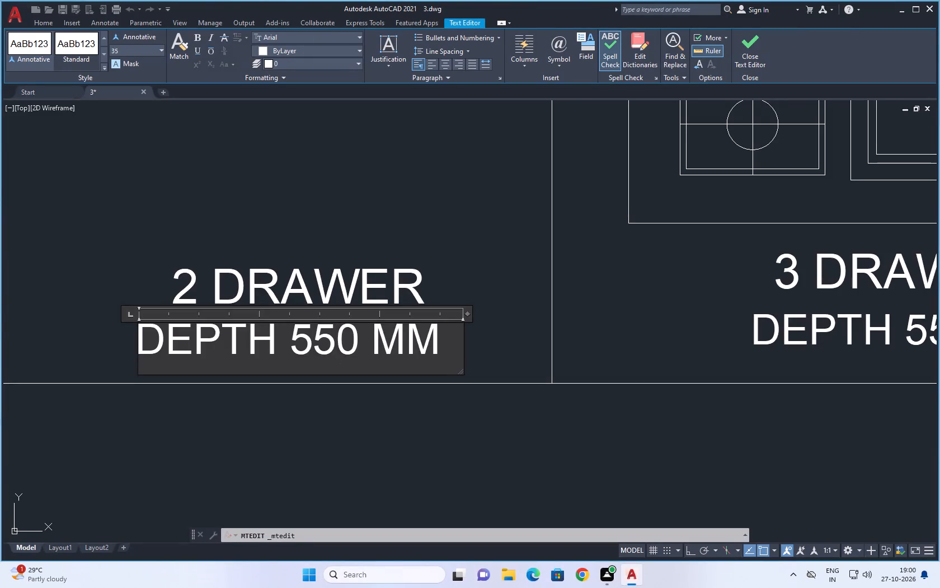
click(317, 414)
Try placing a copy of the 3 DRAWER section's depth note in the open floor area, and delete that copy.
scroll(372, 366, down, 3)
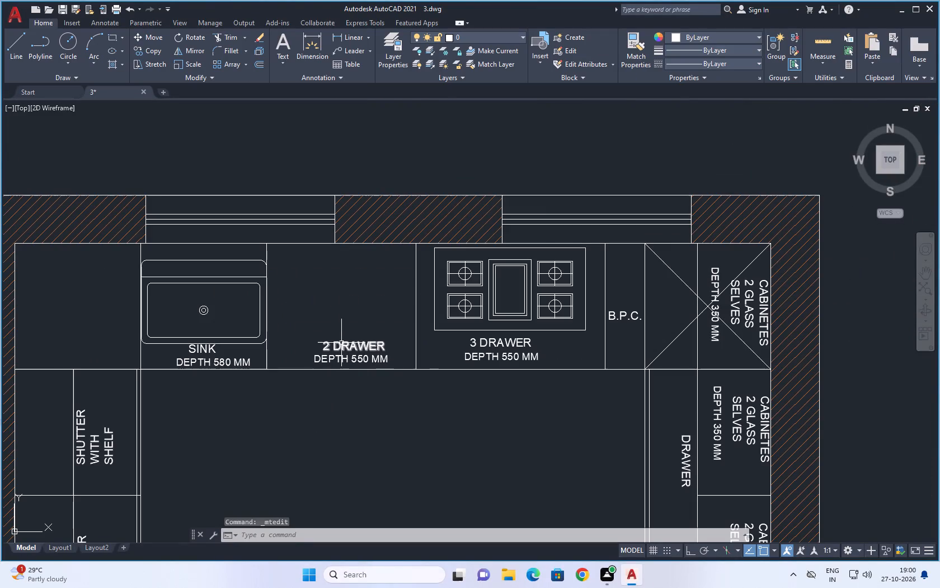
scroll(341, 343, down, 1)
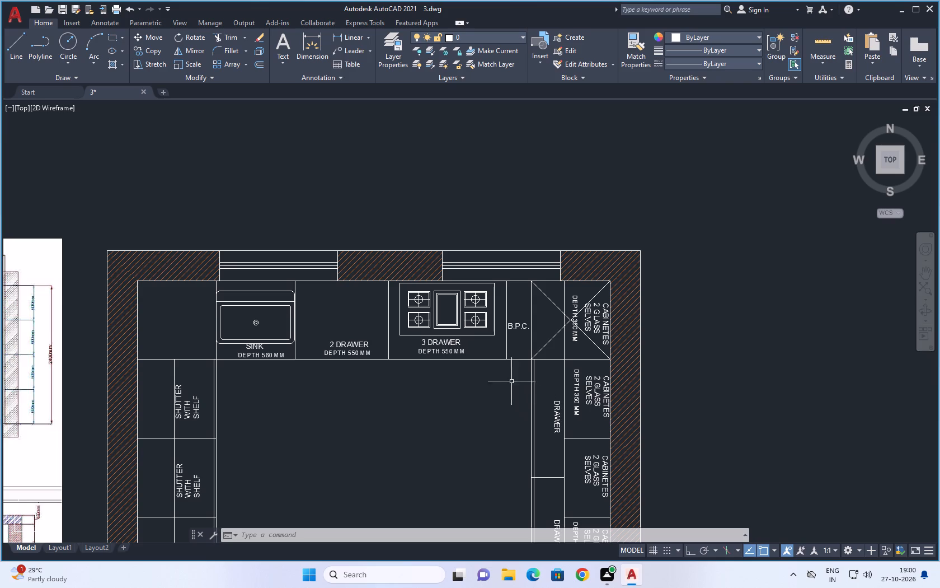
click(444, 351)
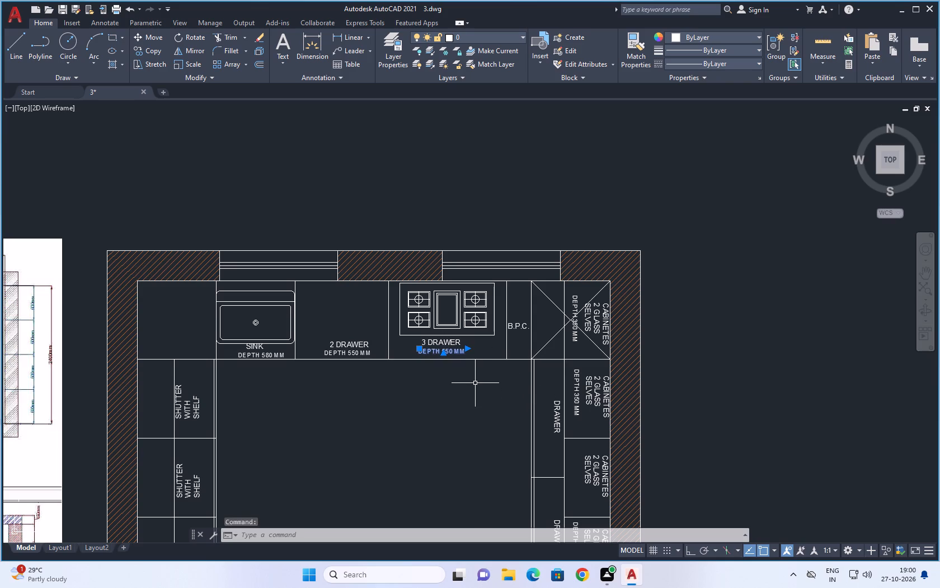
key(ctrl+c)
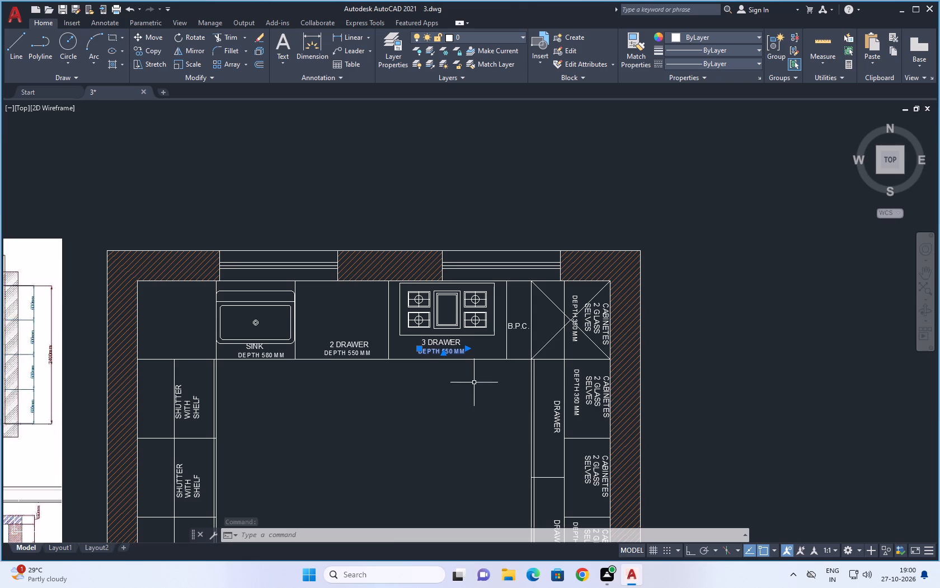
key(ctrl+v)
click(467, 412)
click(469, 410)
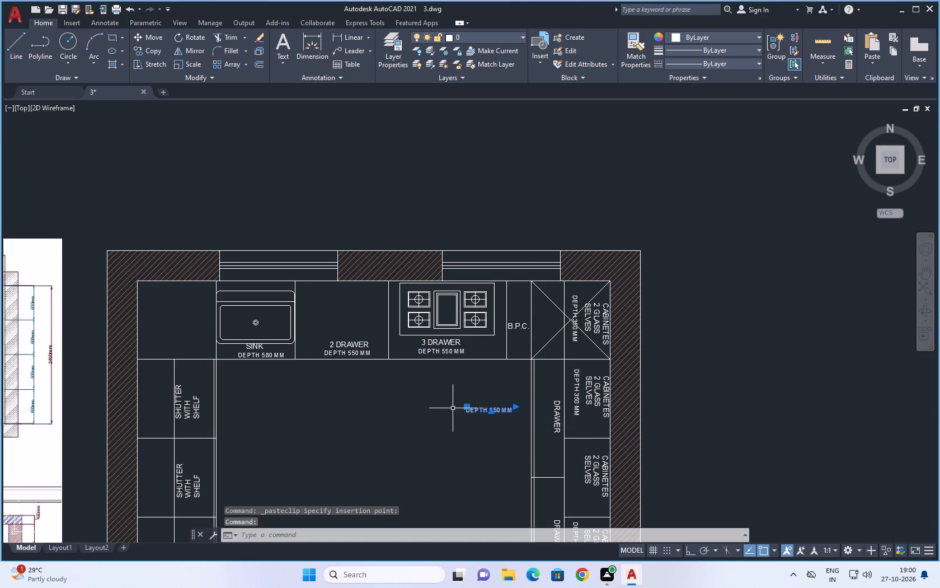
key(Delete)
Copy the second CABINETES section's DEPTH 350 MM note into the northern DRAWER section beside it.
click(575, 402)
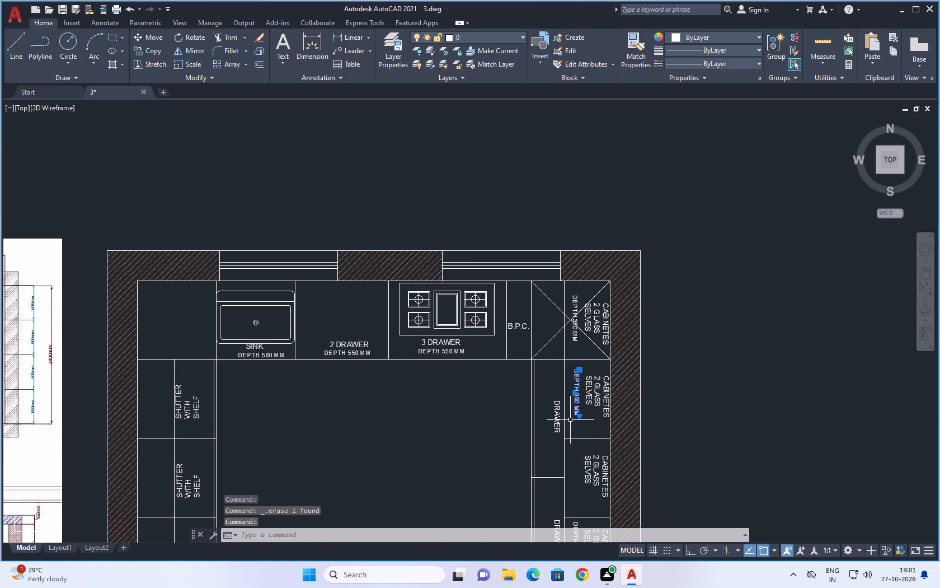
key(ctrl+c)
key(ctrl+v)
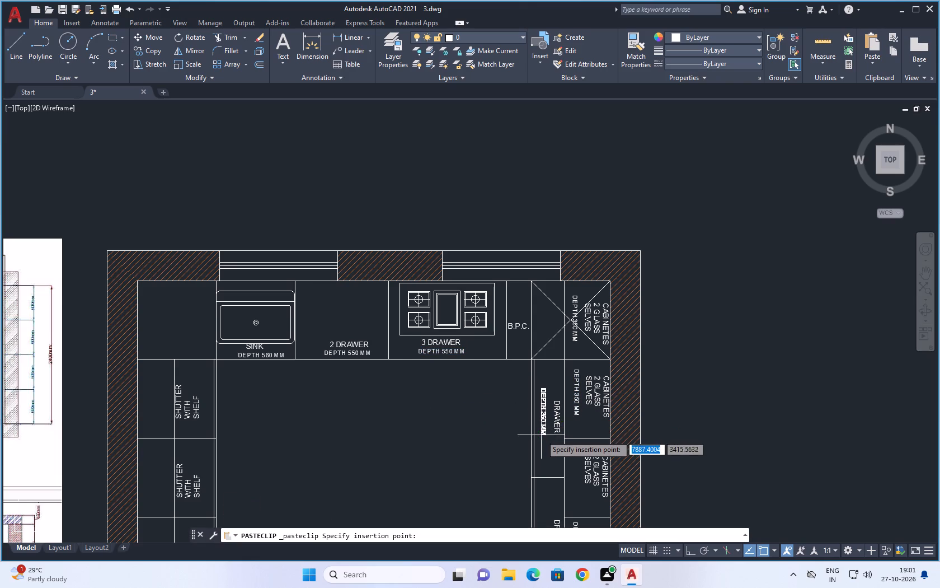
click(546, 440)
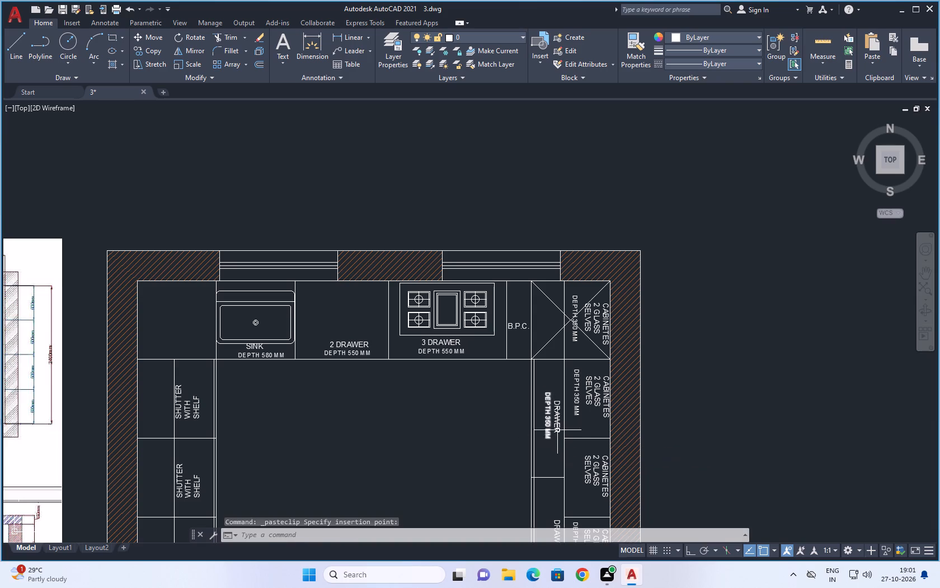
Change the northern DRAWER section's depth note to read DEPTH 580 MM.
scroll(557, 399, down, 2)
scroll(554, 418, up, 3)
double_click(548, 396)
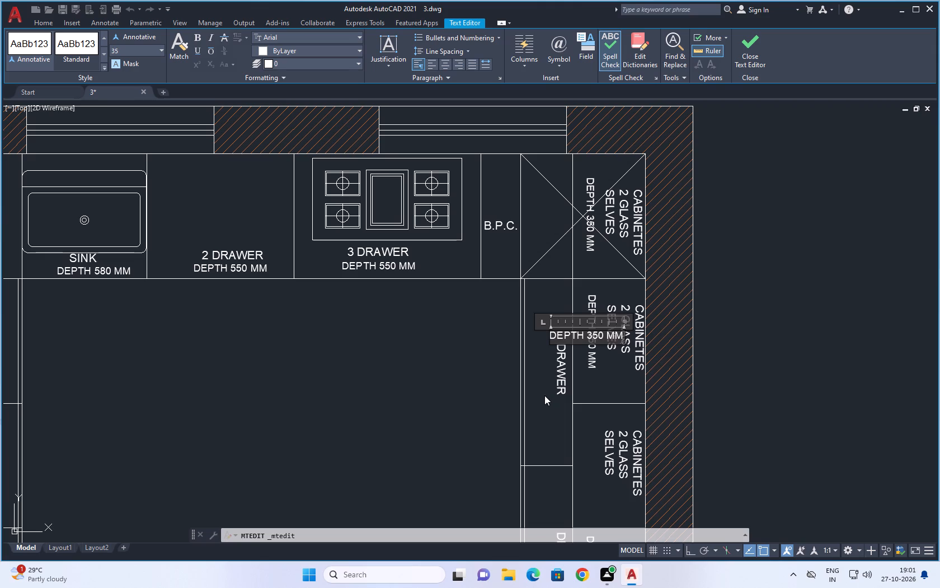
click(603, 337)
key(BackSpace)
key(BackSpace)
key(BackSpace)
key(5)
text(80)
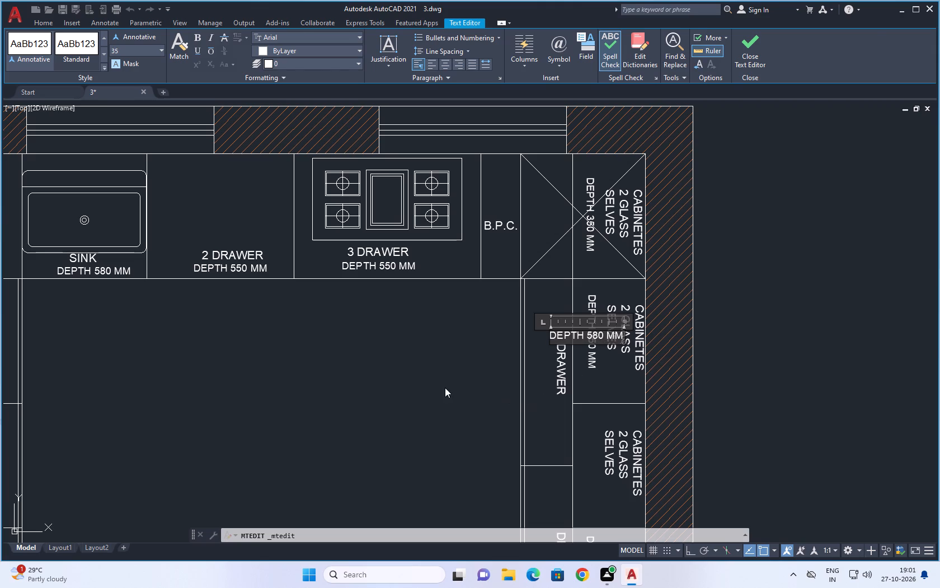
click(445, 388)
Copy the DEPTH 580 MM note into the southern DRAWER section of the east counter.
click(549, 360)
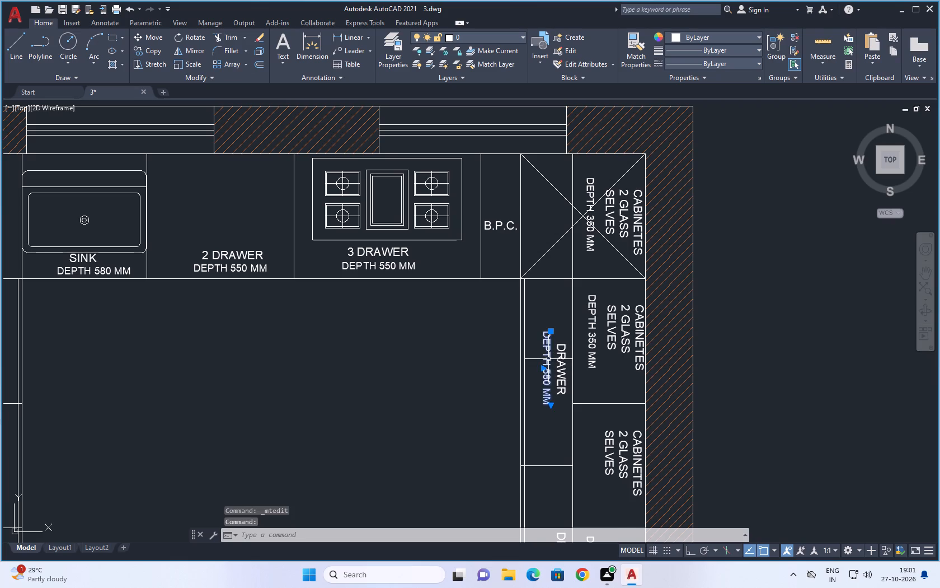
scroll(548, 359, down, 2)
key(ctrl+c)
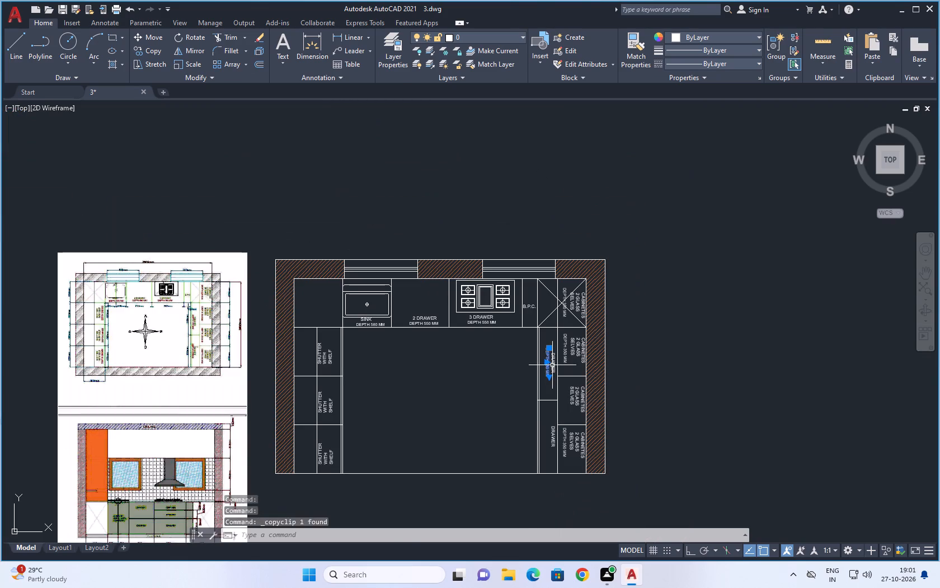
key(ctrl+v)
scroll(550, 447, up, 2)
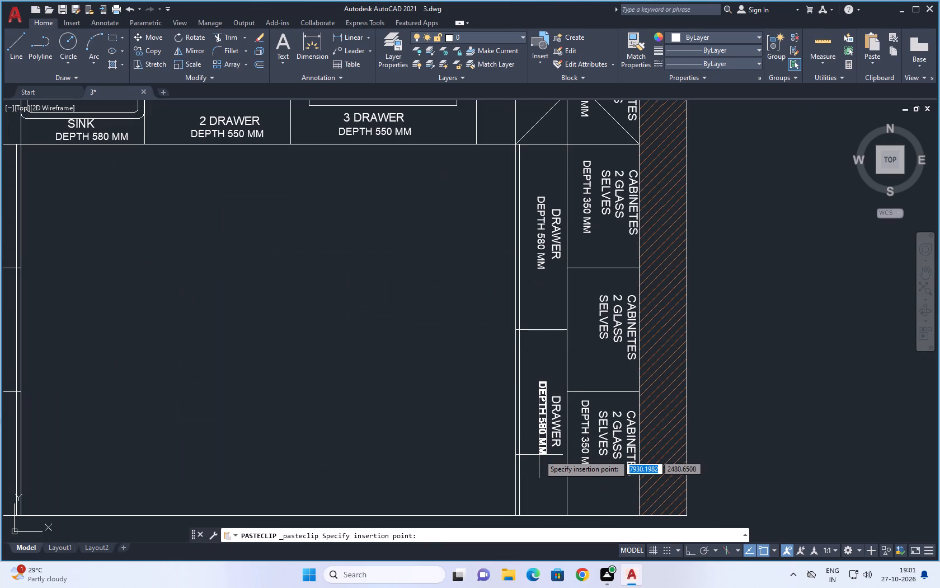
click(539, 458)
scroll(568, 392, down, 3)
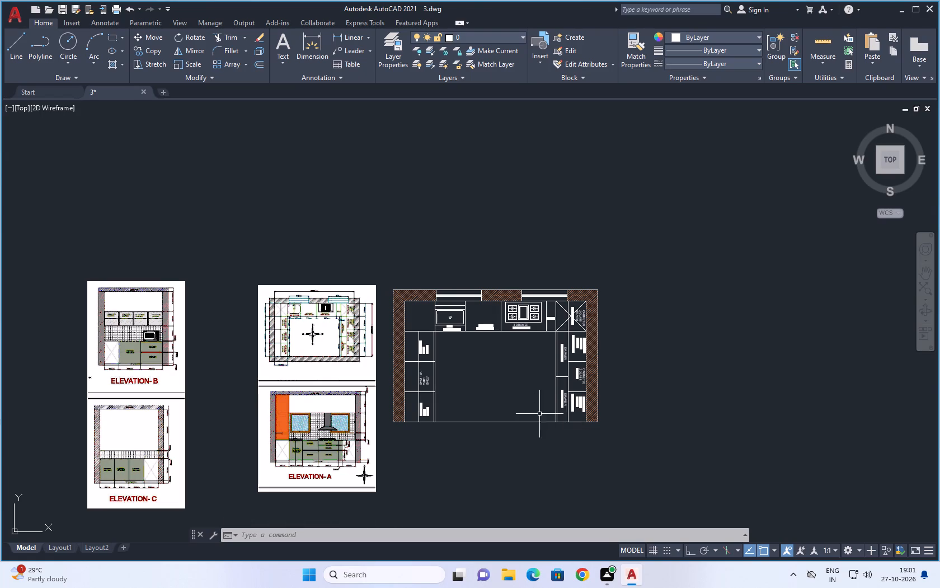
Place a copy of the southern DRAWER section's DEPTH 580 MM note in the open floor area.
scroll(561, 398, up, 2)
click(561, 401)
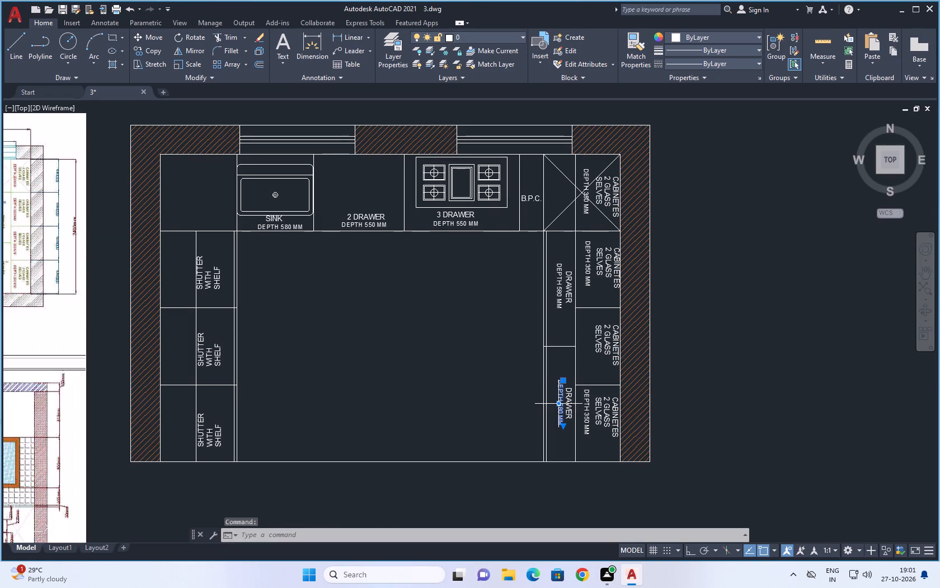
key(ctrl+c)
key(ctrl+v)
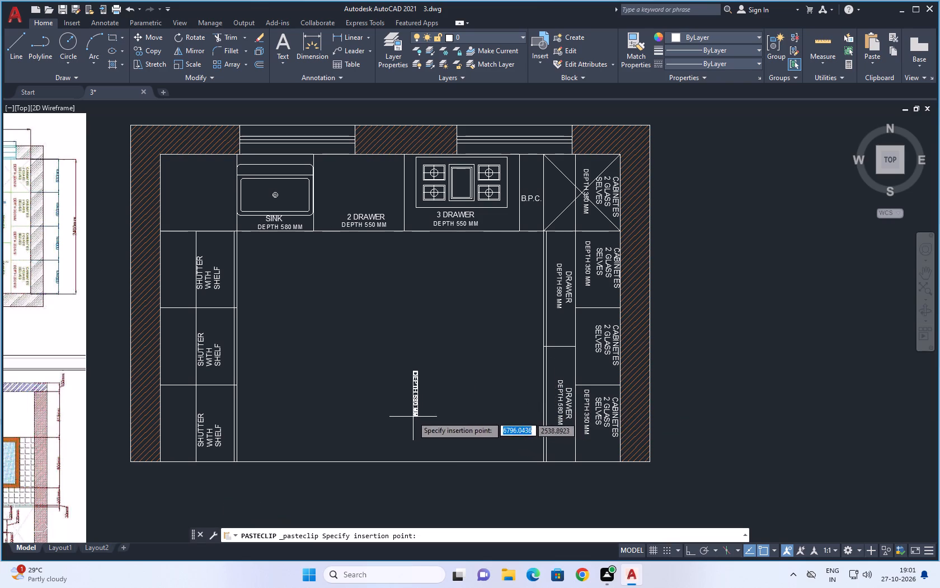
click(410, 414)
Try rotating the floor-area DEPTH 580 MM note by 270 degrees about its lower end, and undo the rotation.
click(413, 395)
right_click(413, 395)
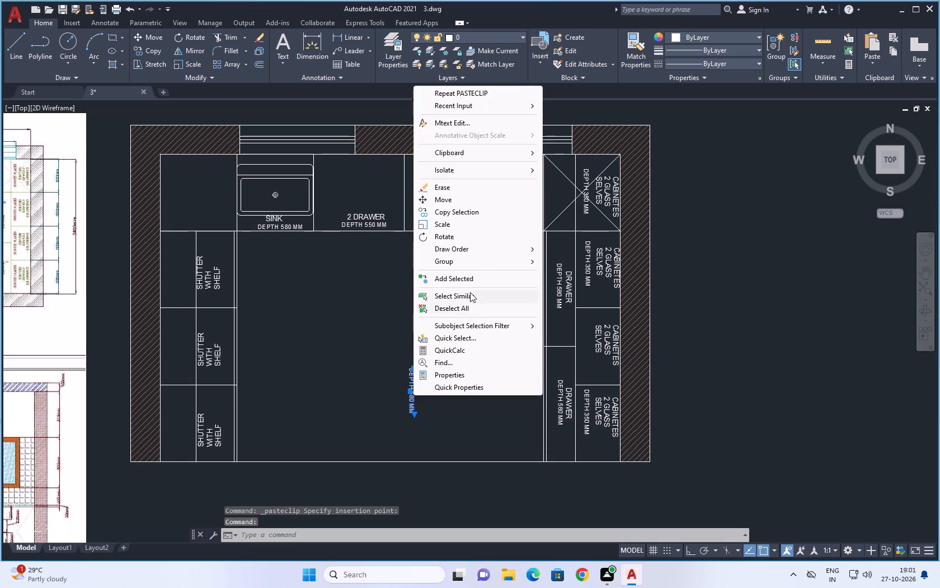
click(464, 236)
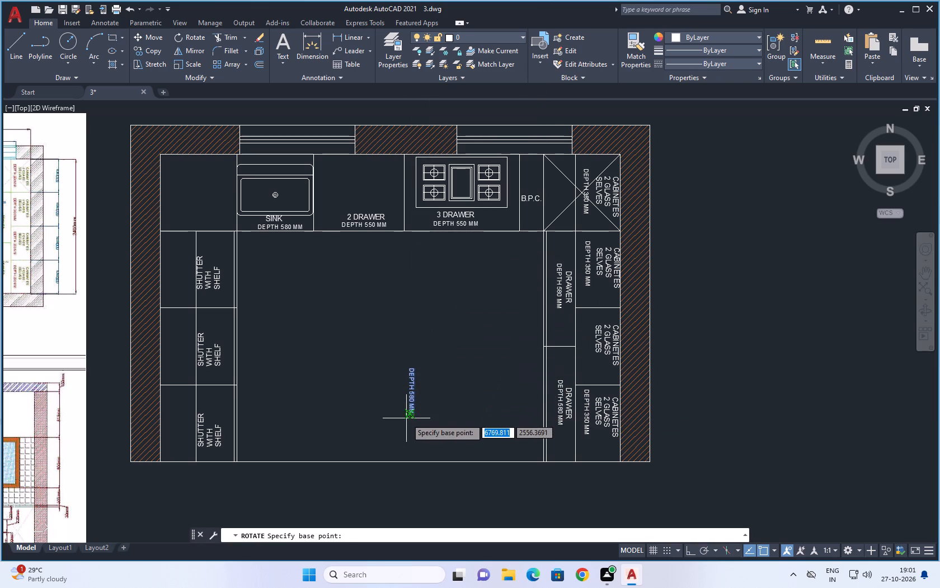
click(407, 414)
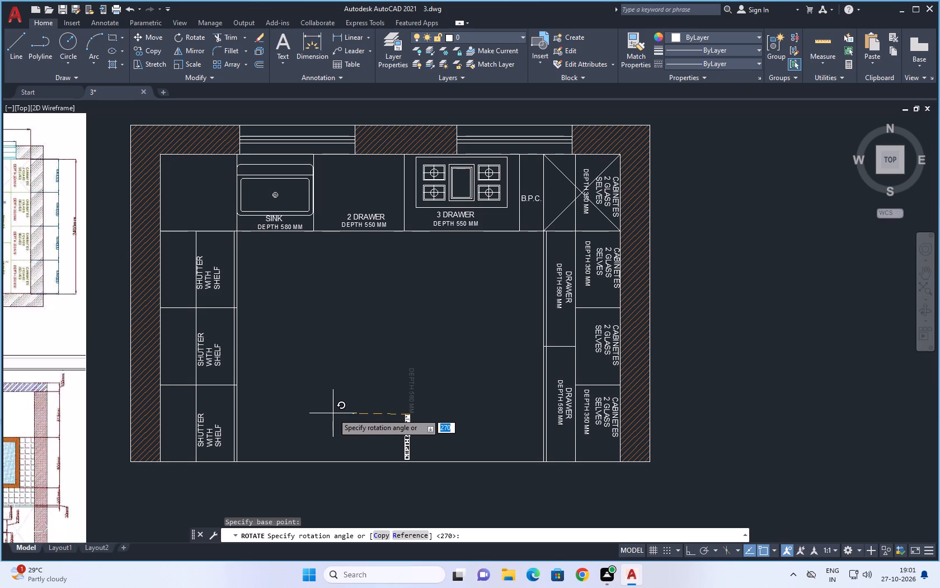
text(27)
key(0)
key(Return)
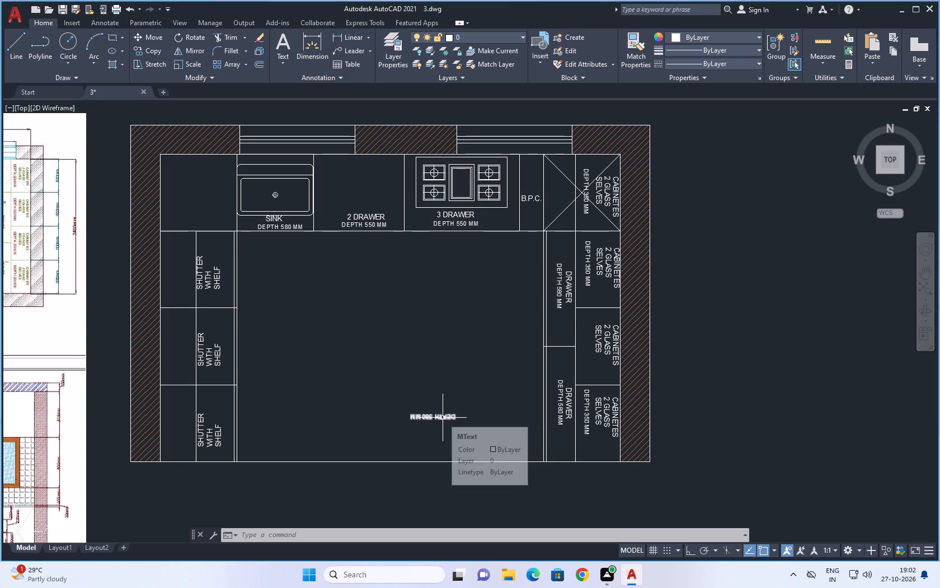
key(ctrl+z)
Rotate the floor-area DEPTH 580 MM note by 180 degrees about its lower end.
click(410, 399)
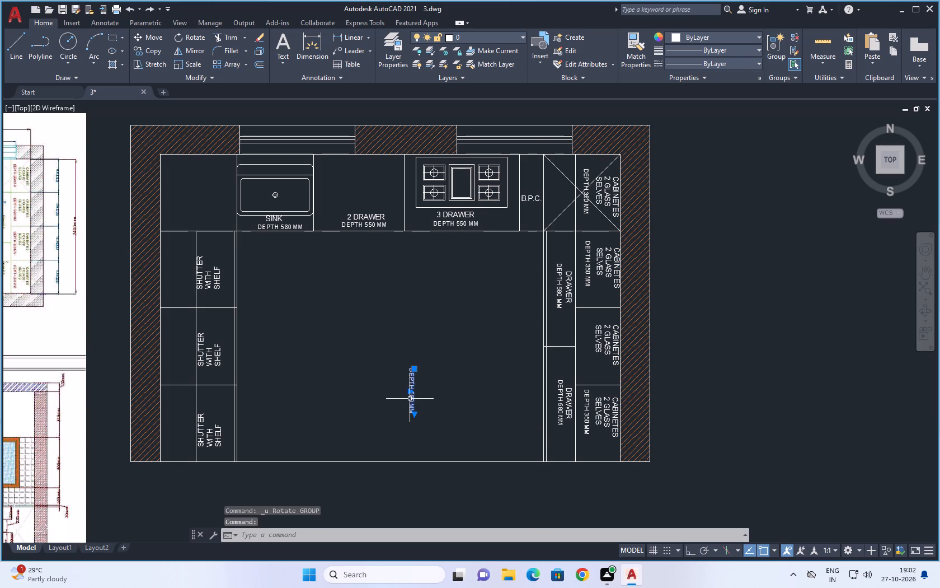
right_click(410, 399)
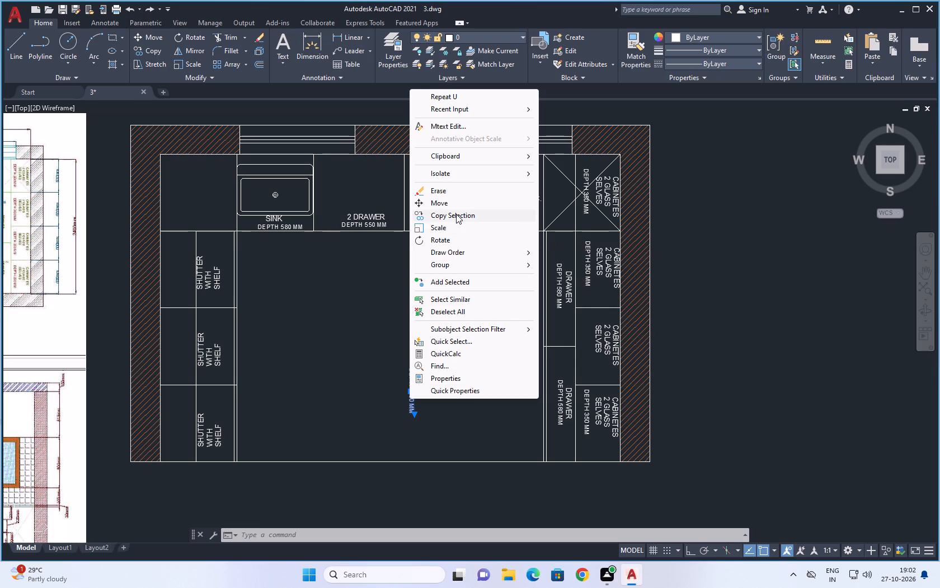
click(449, 244)
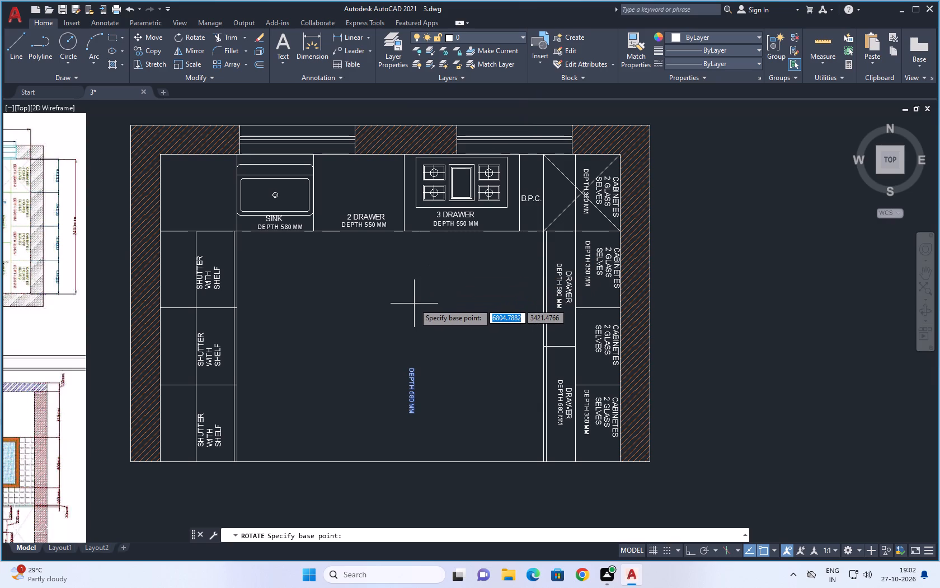
scroll(414, 304, up, 2)
scroll(414, 304, down, 2)
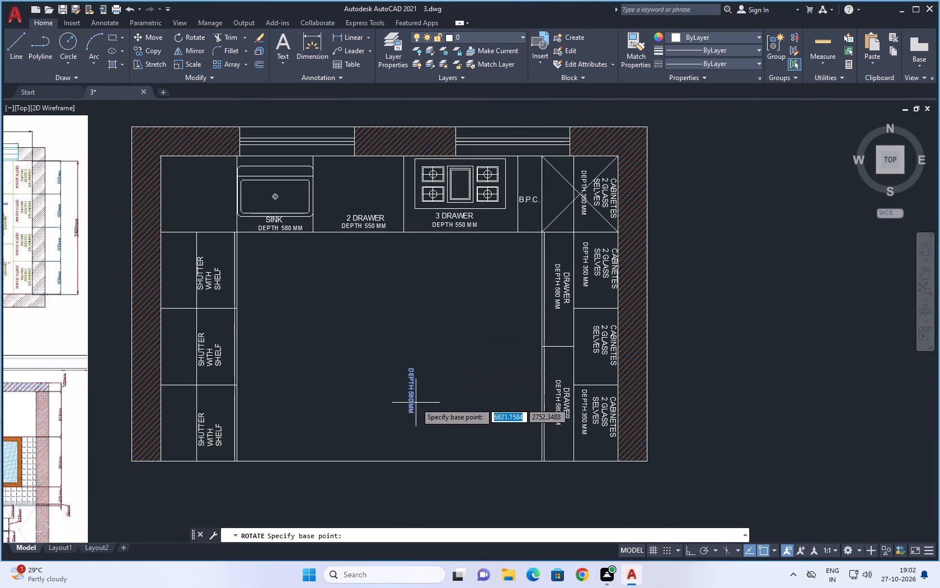
click(408, 416)
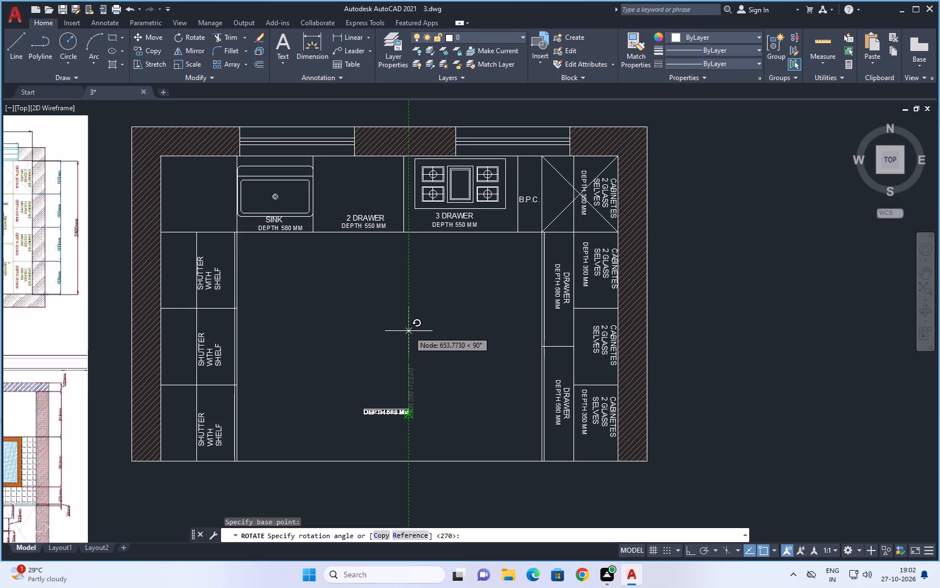
click(268, 412)
Move the rotated DEPTH 580 MM note beside the label of the northernmost SHUTTER WITH SHELF section.
click(408, 433)
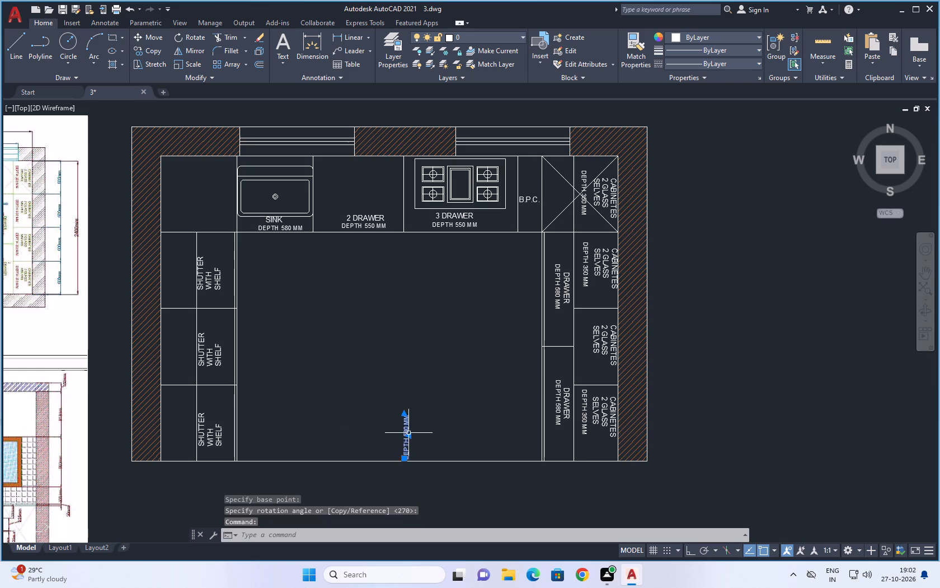
key(m)
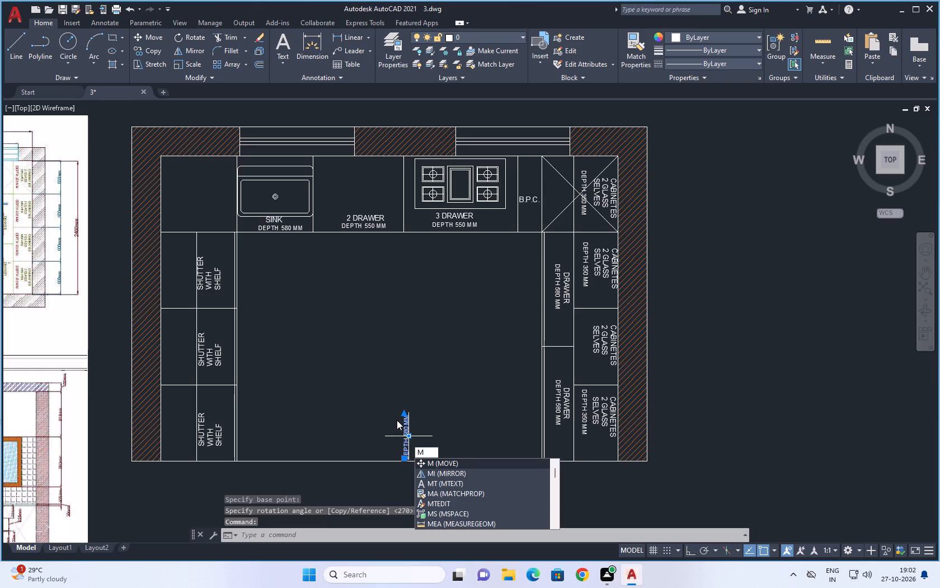
key(space)
click(405, 457)
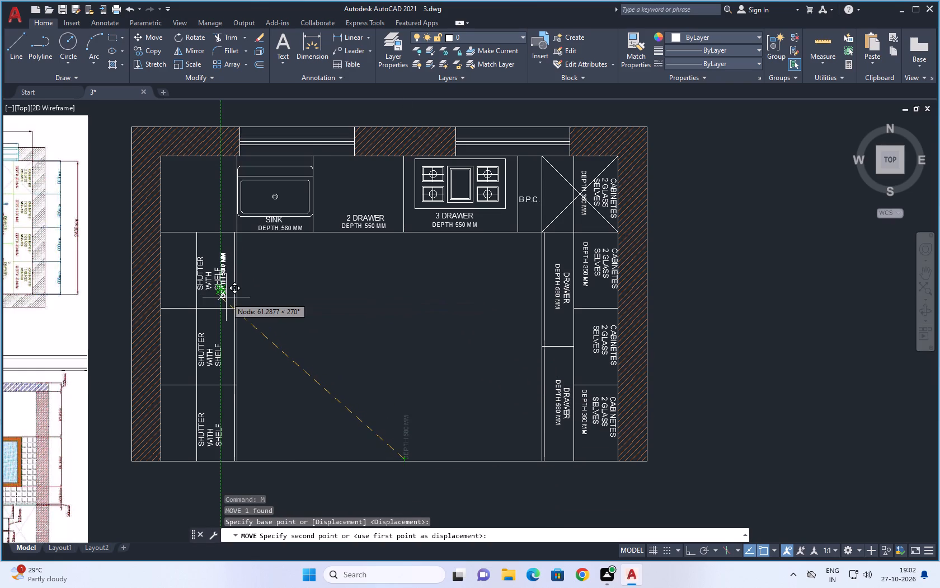
scroll(224, 302, up, 2)
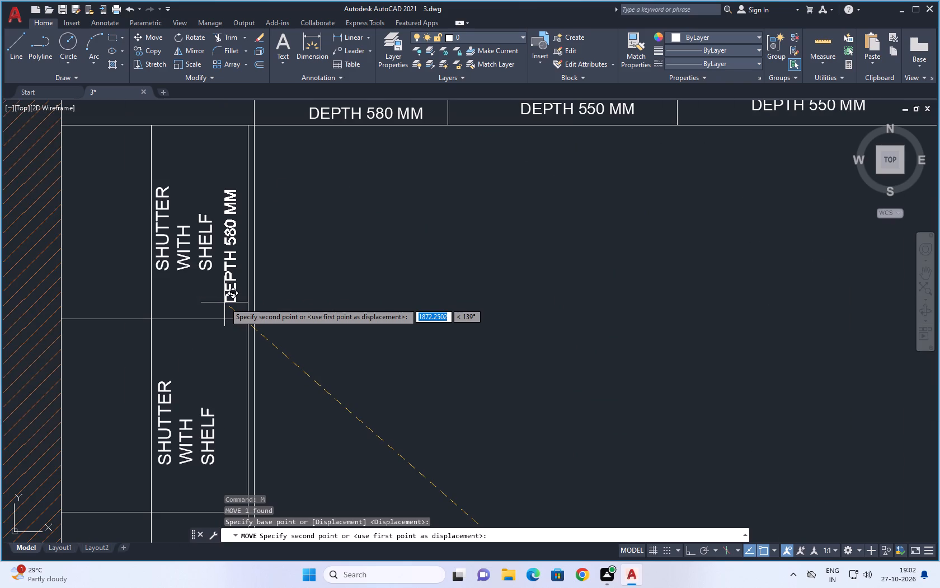
scroll(224, 303, up, 1)
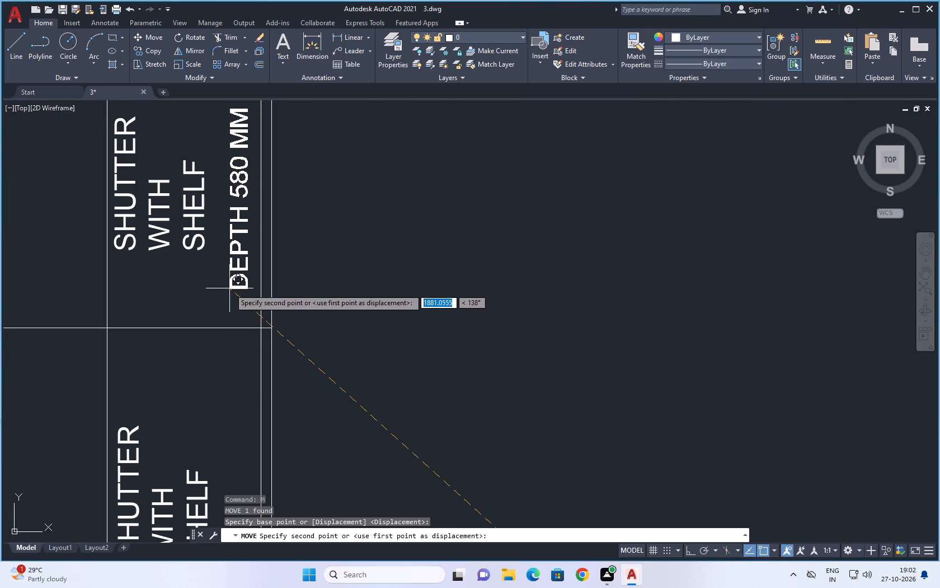
click(229, 288)
Copy the DEPTH 580 MM note into the middle and southernmost SHUTTER WITH SHELF sections.
click(235, 271)
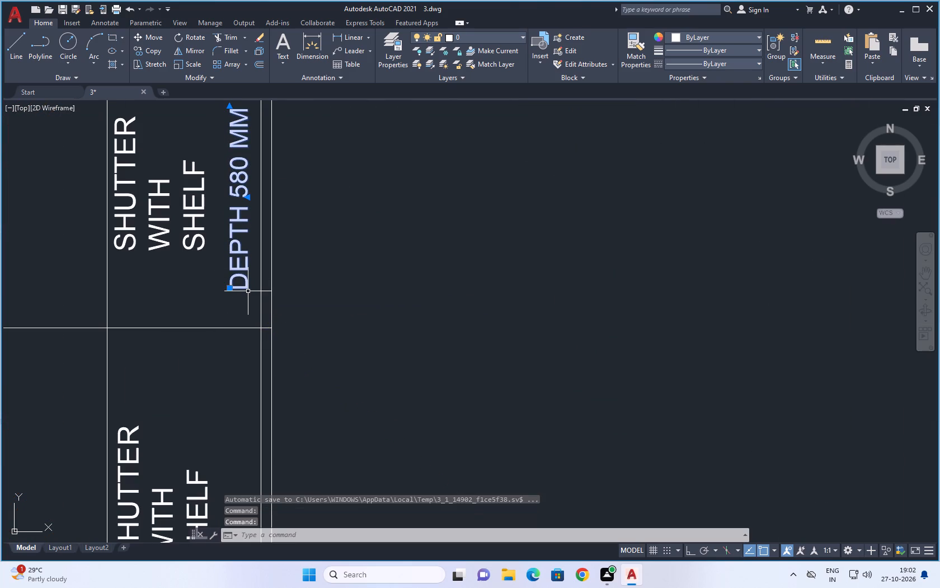
key(ctrl+c)
key(ctrl+v)
scroll(386, 347, down, 4)
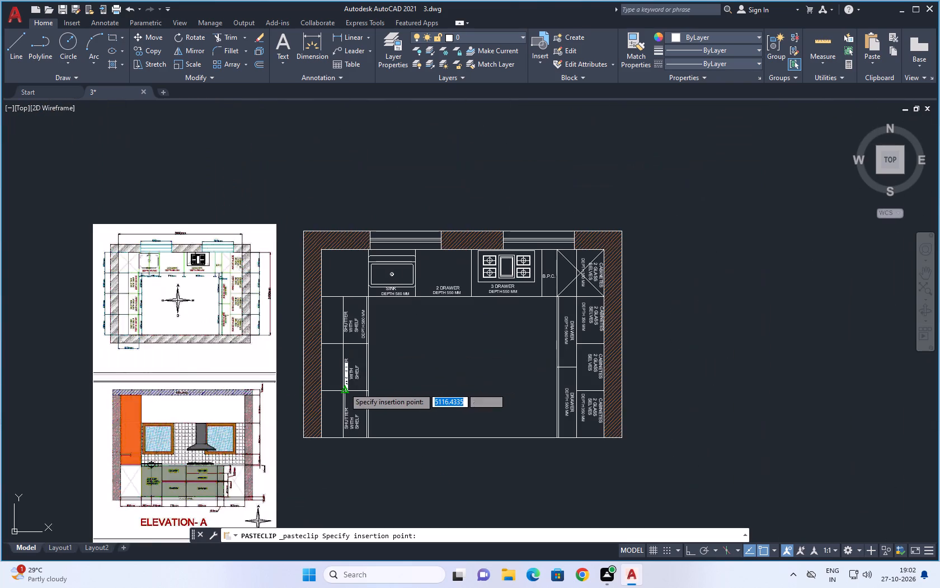
scroll(354, 387, up, 3)
click(374, 379)
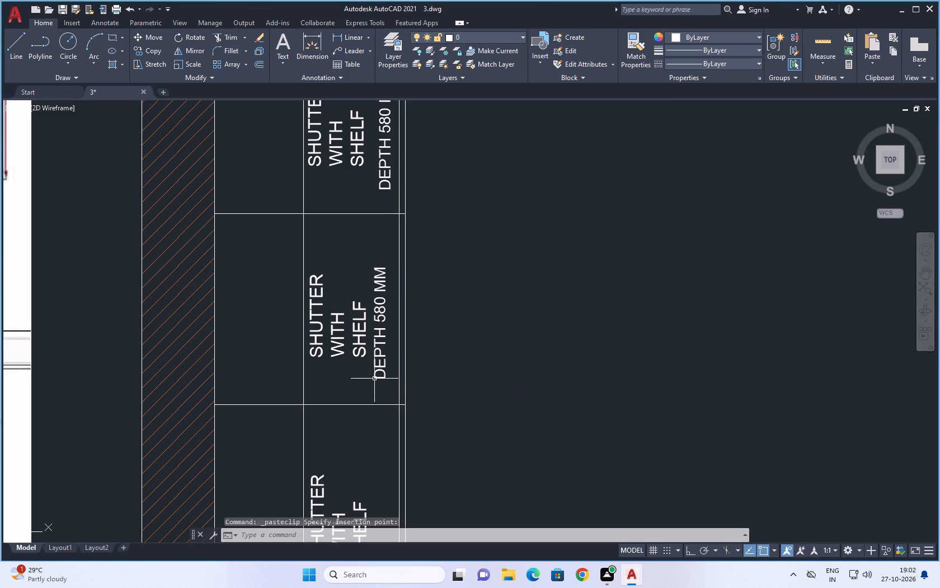
key(ctrl+v)
scroll(393, 329, down, 3)
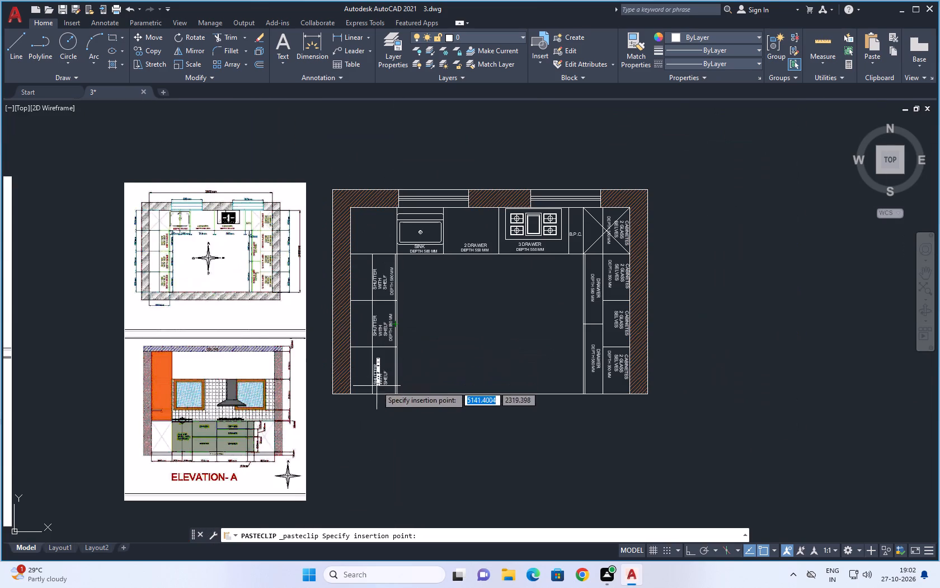
scroll(378, 388, up, 2)
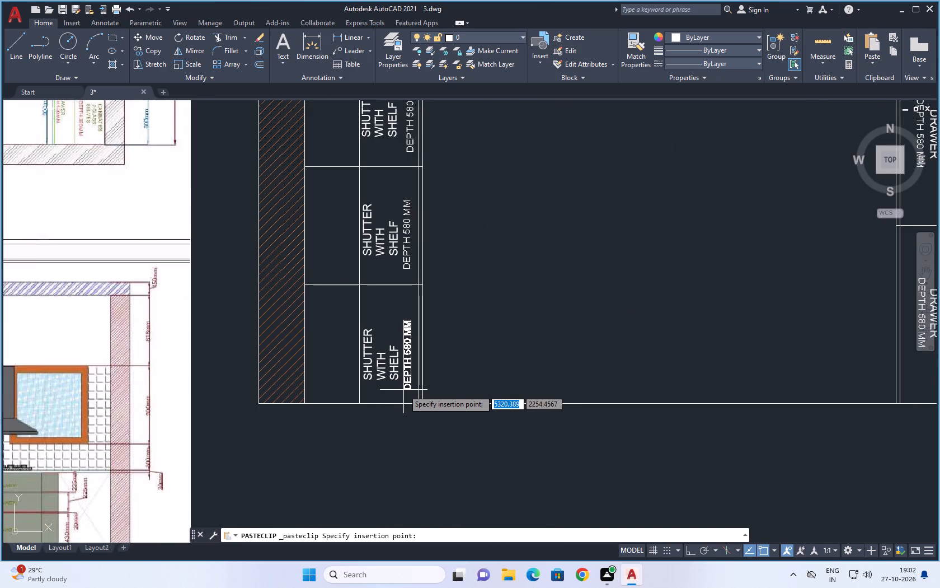
click(404, 388)
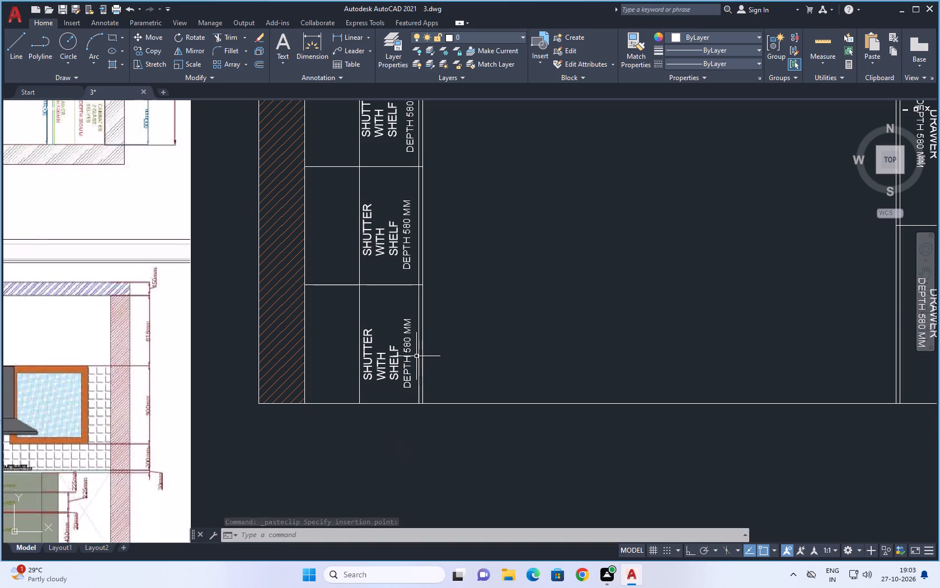
scroll(416, 356, down, 2)
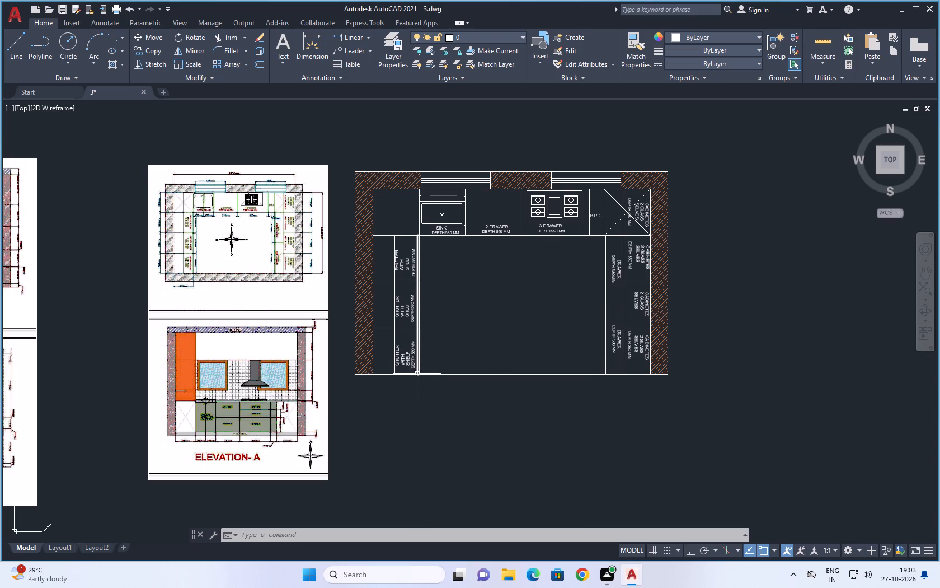
key(Escape)
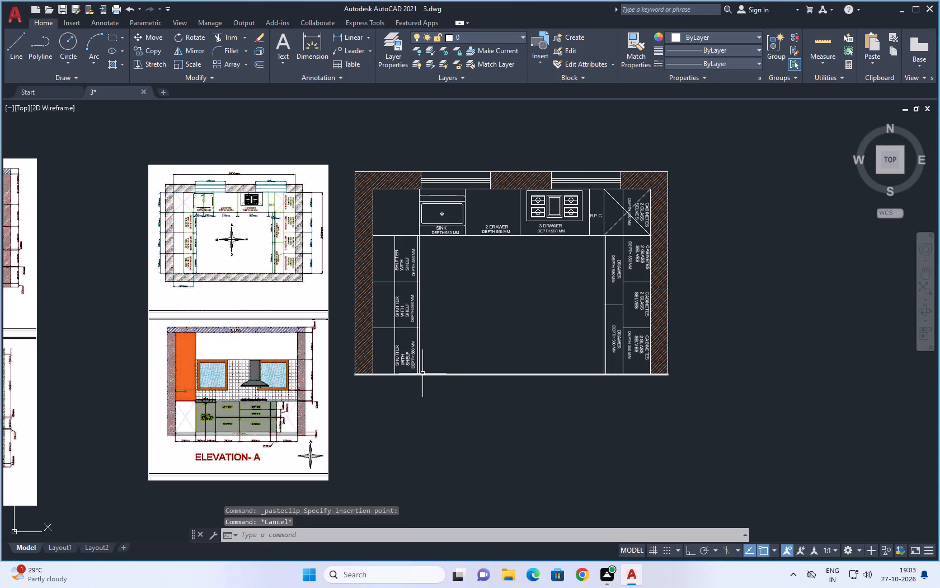
Draw a vertical line 900 mm long in the middle of the kitchen floor area, with ortho on.
key(l)
key(space)
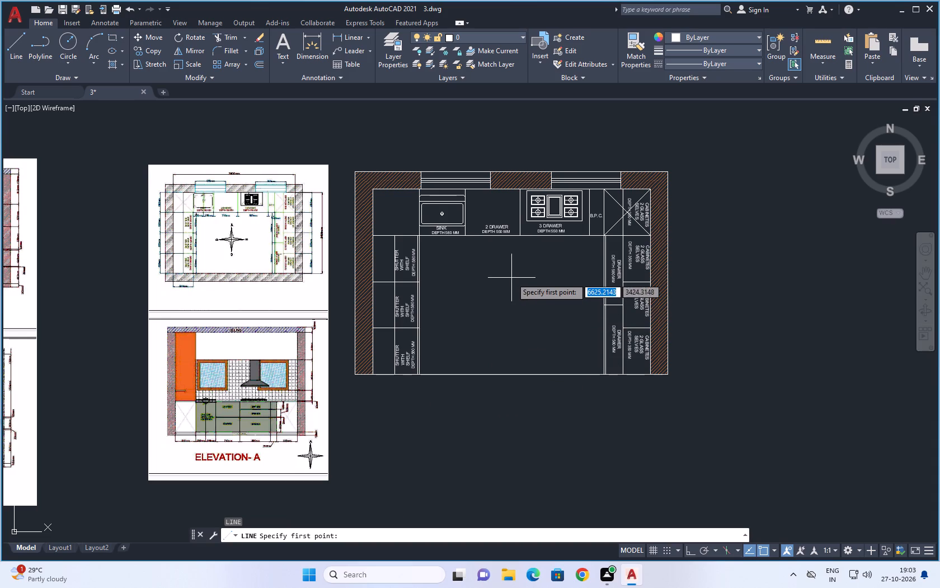
click(511, 269)
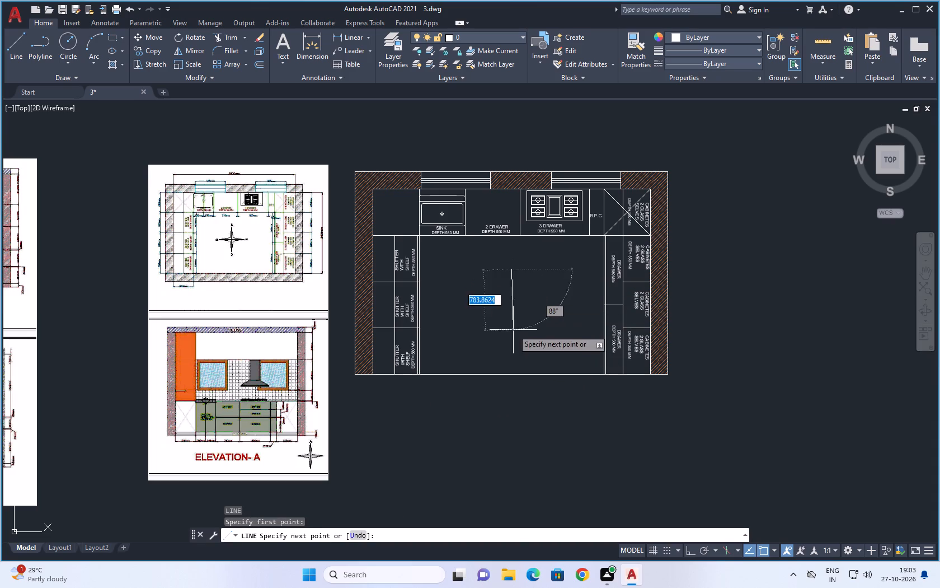
key(F8)
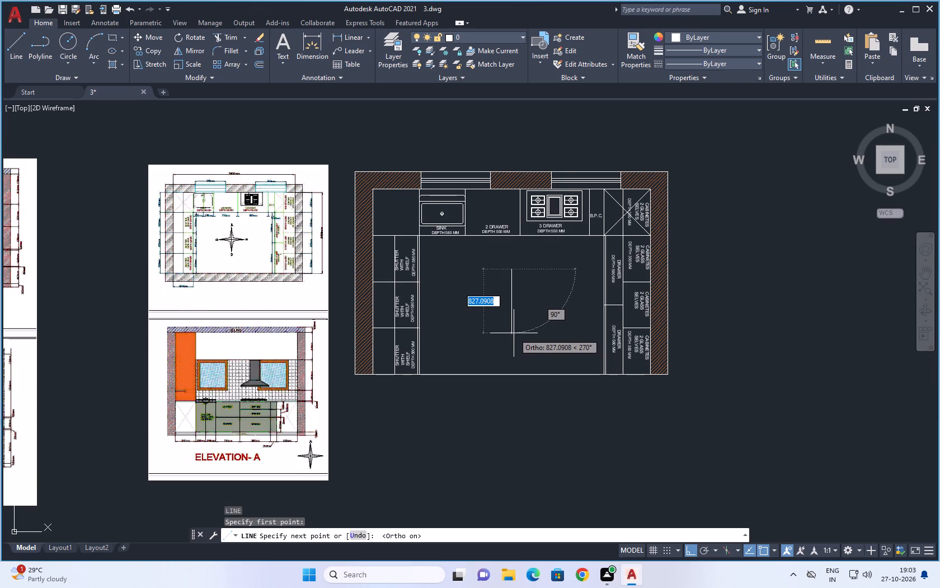
text(900)
key(Return)
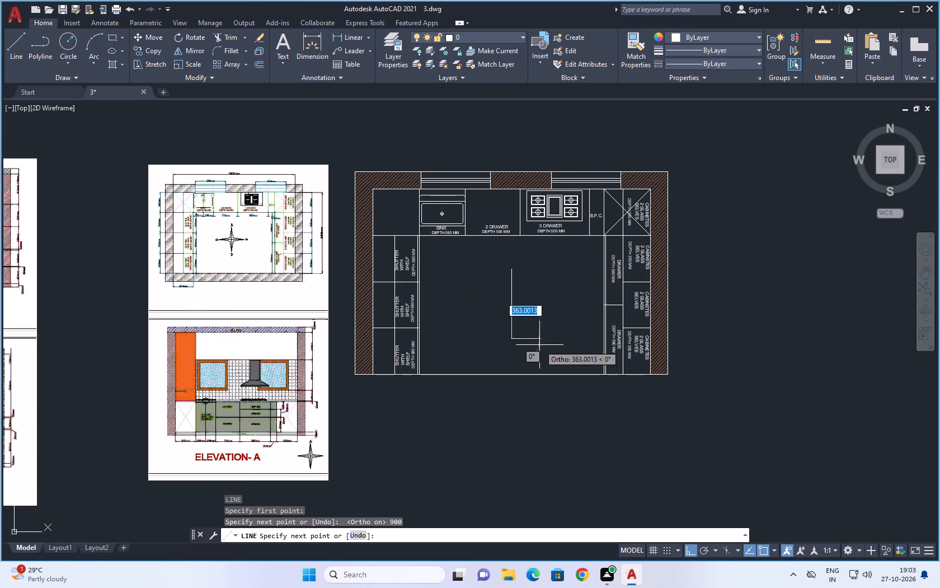
key(Escape)
Draw a 450 mm horizontal line eastward from the midpoint of the vertical line.
text(L)
key(space)
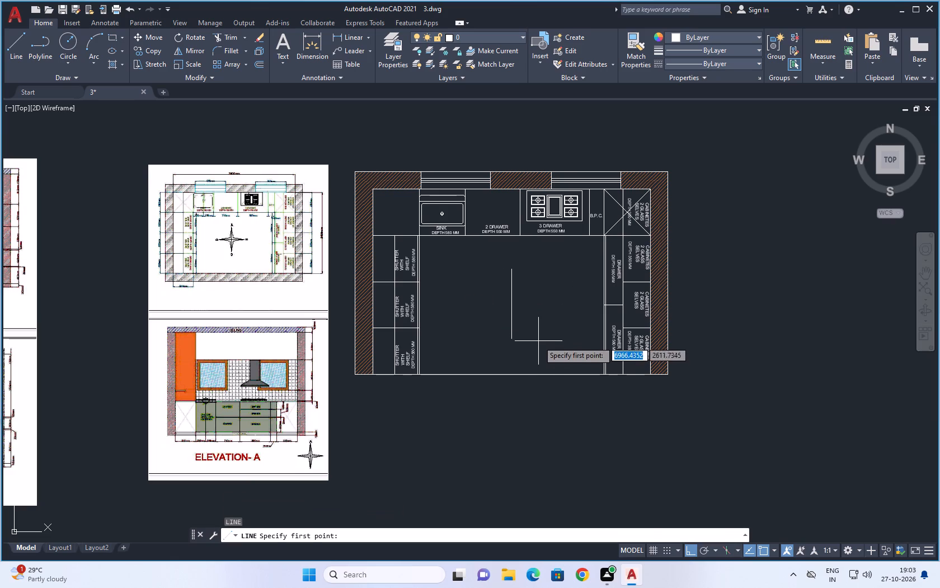
click(513, 302)
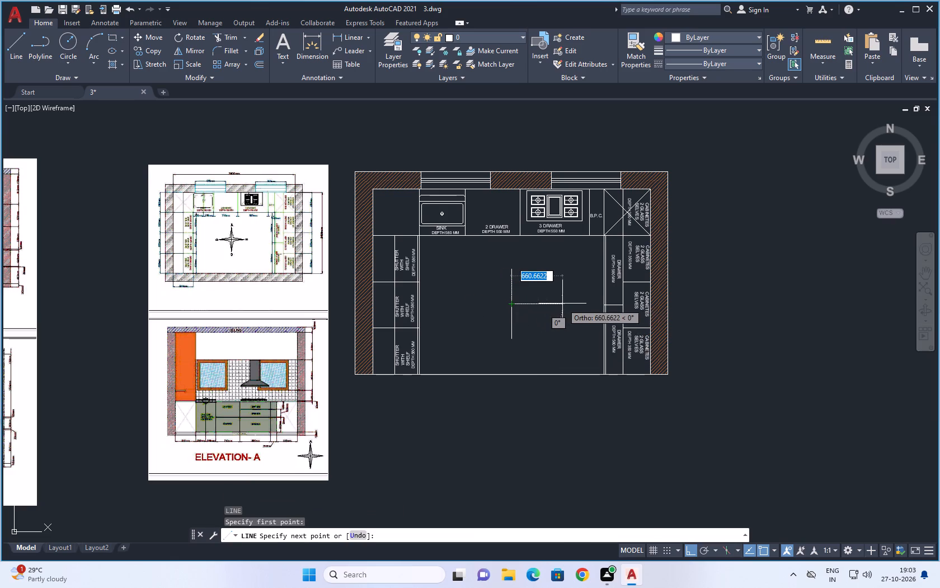
text(450)
key(space)
key(Escape)
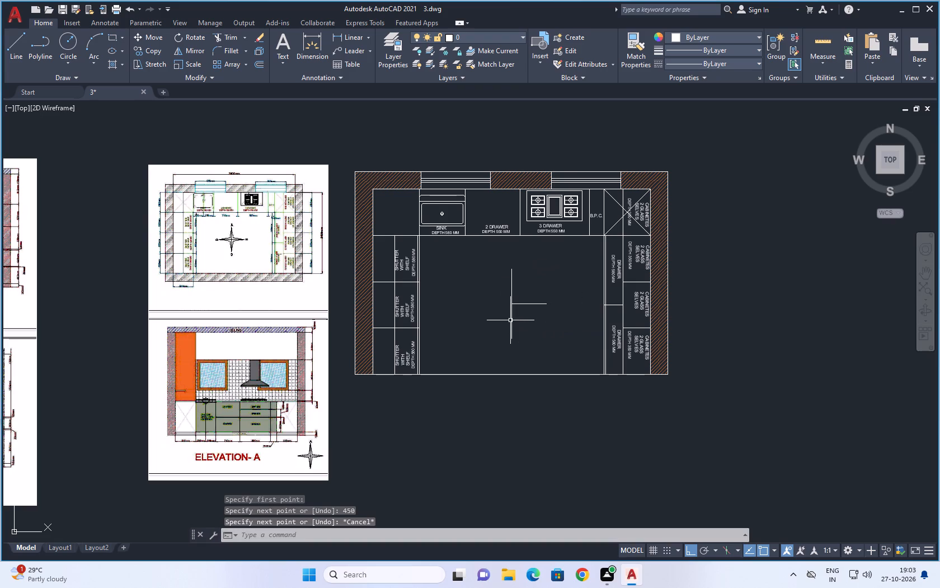
Copy the 450 mm horizontal line to the west side of the vertical line, end to end with the original.
click(519, 304)
right_click(519, 304)
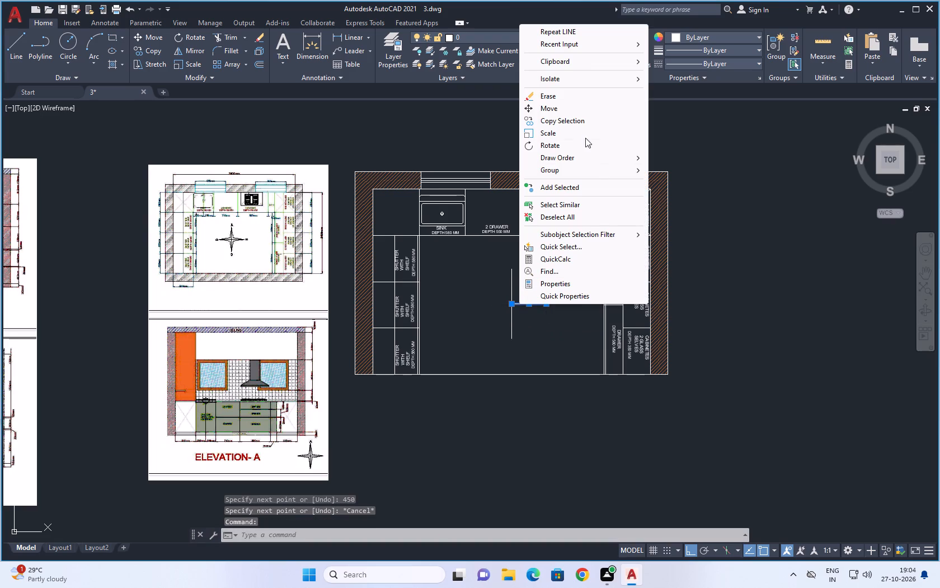
click(581, 123)
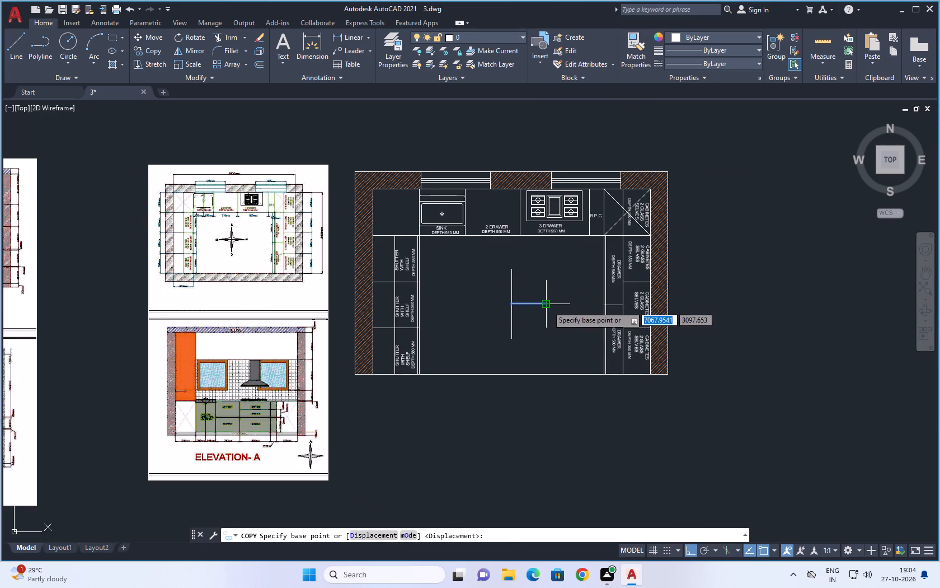
click(547, 306)
click(509, 303)
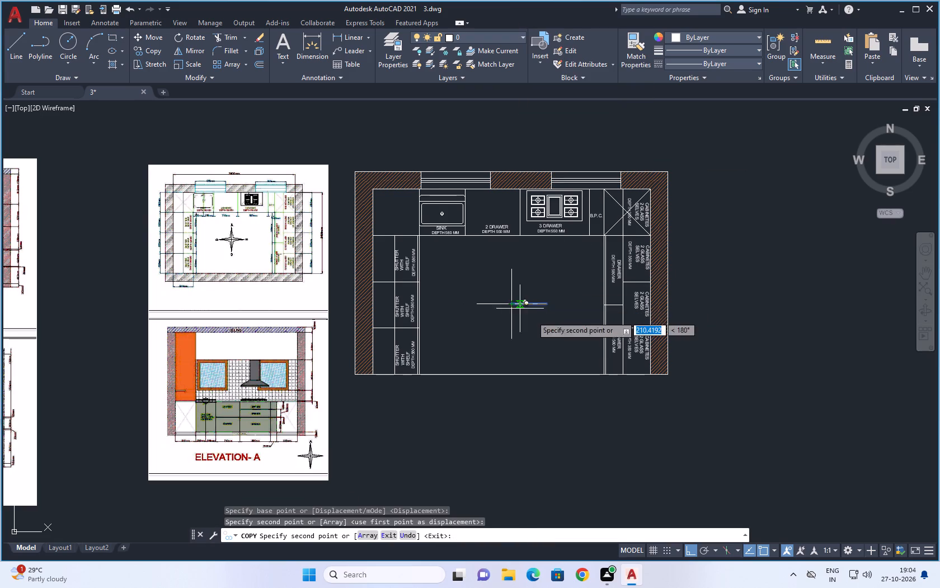
key(Escape)
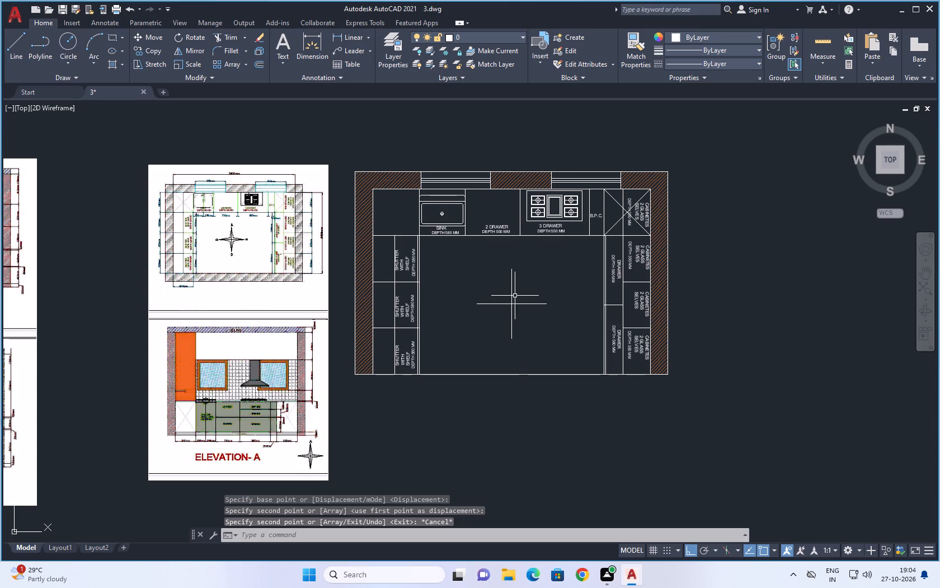
Offset the western horizontal arm of the cross 100 mm to the north as a guide line.
scroll(498, 280, up, 1)
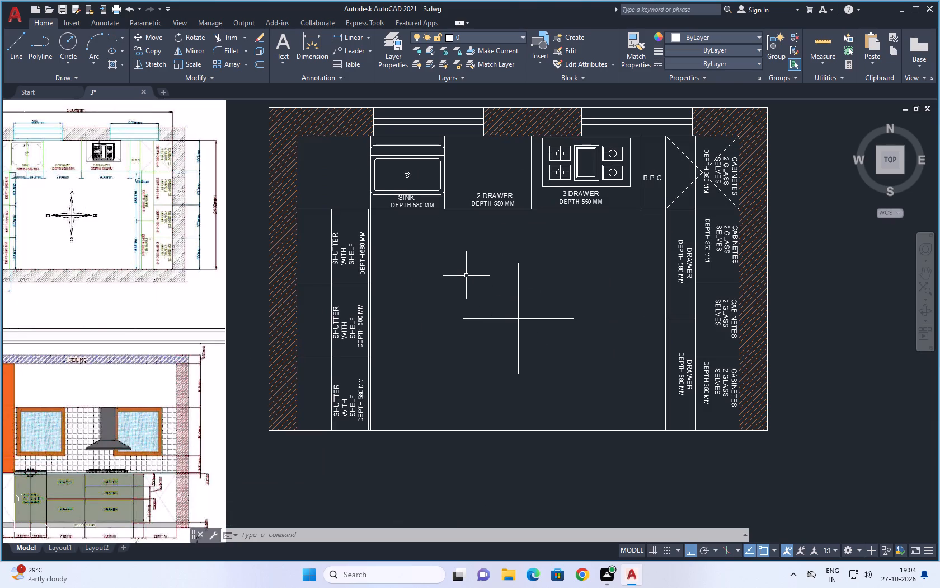
key(Escape)
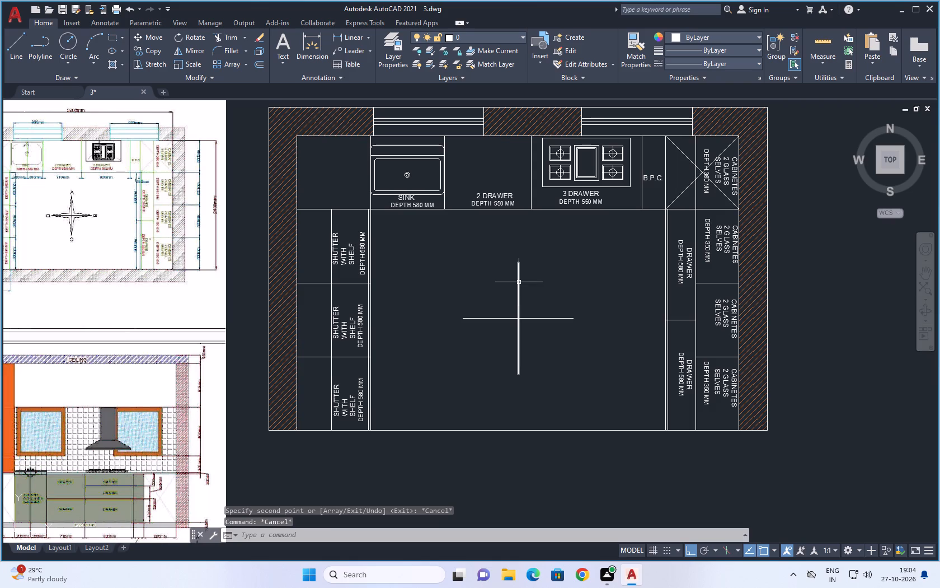
key(l)
key(Escape)
text(O)
key(space)
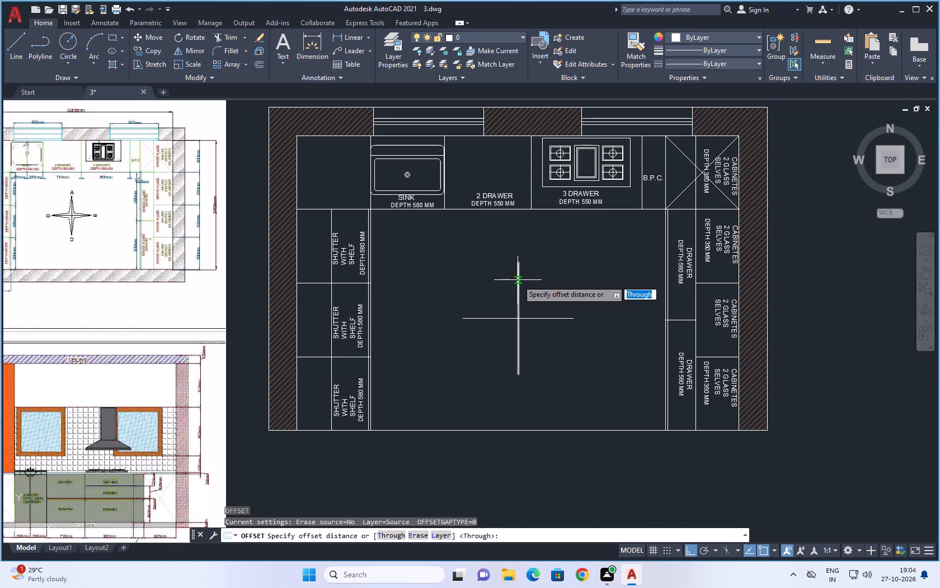
key(1)
text(00)
key(space)
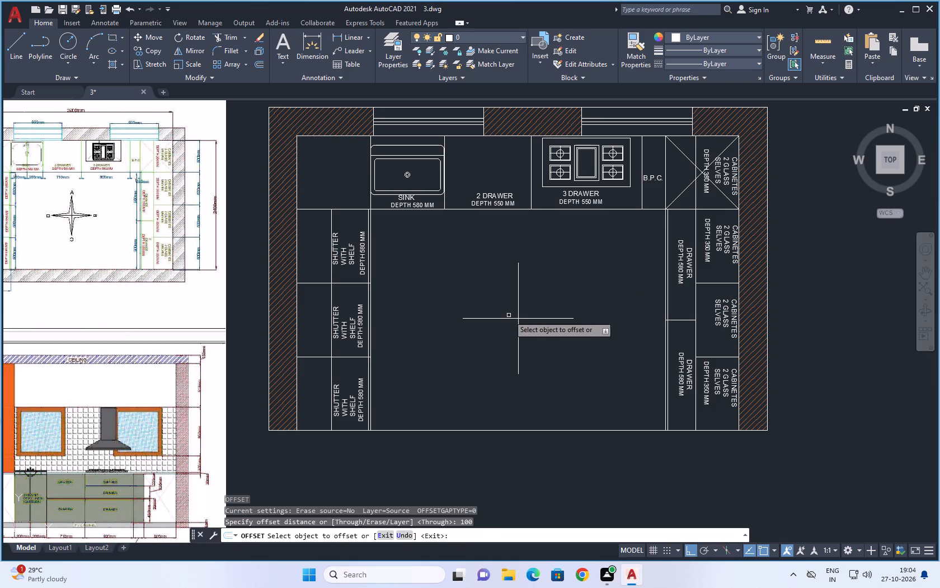
click(508, 318)
click(506, 298)
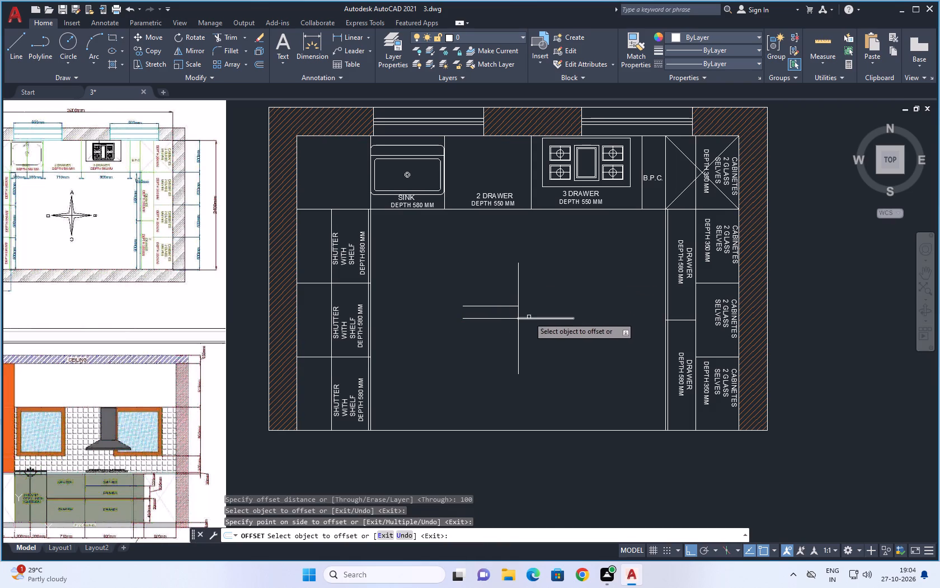
key(Escape)
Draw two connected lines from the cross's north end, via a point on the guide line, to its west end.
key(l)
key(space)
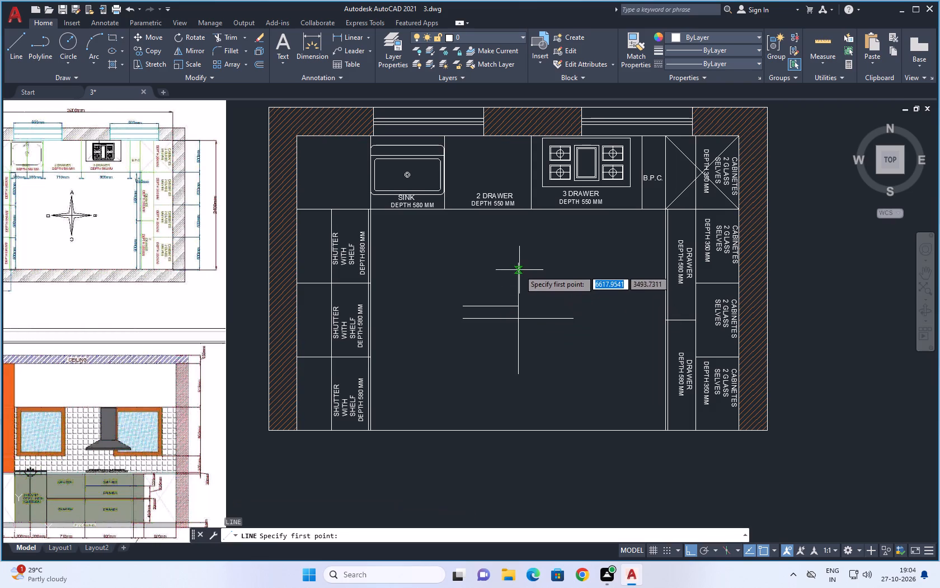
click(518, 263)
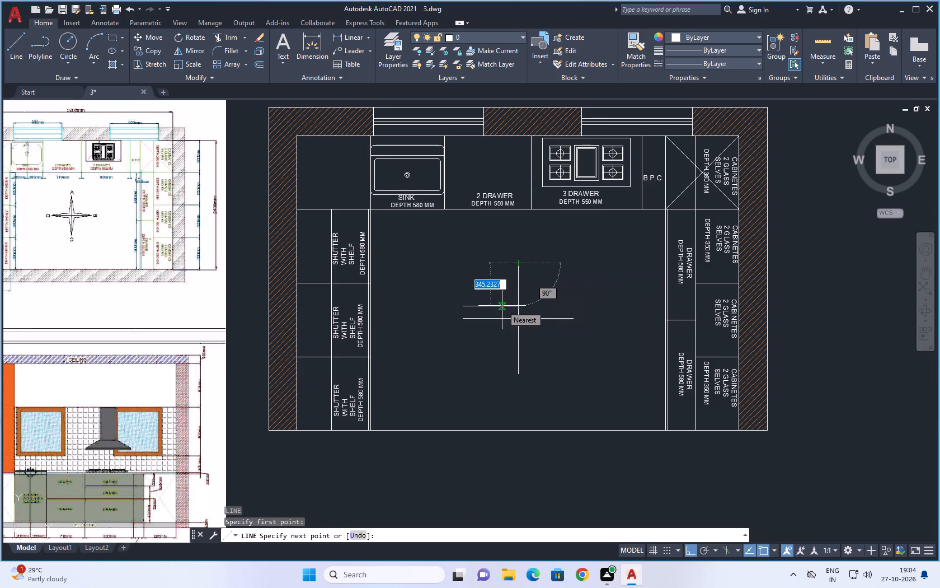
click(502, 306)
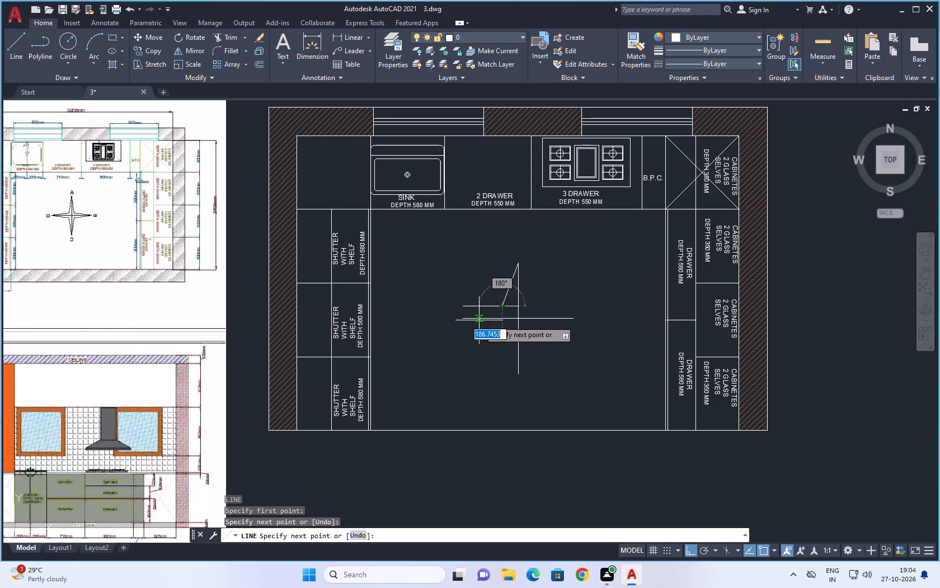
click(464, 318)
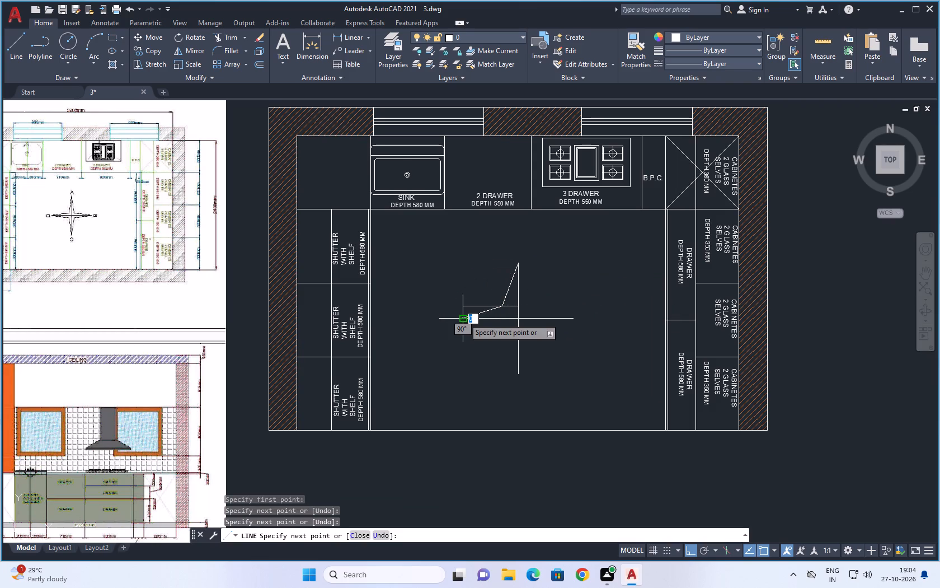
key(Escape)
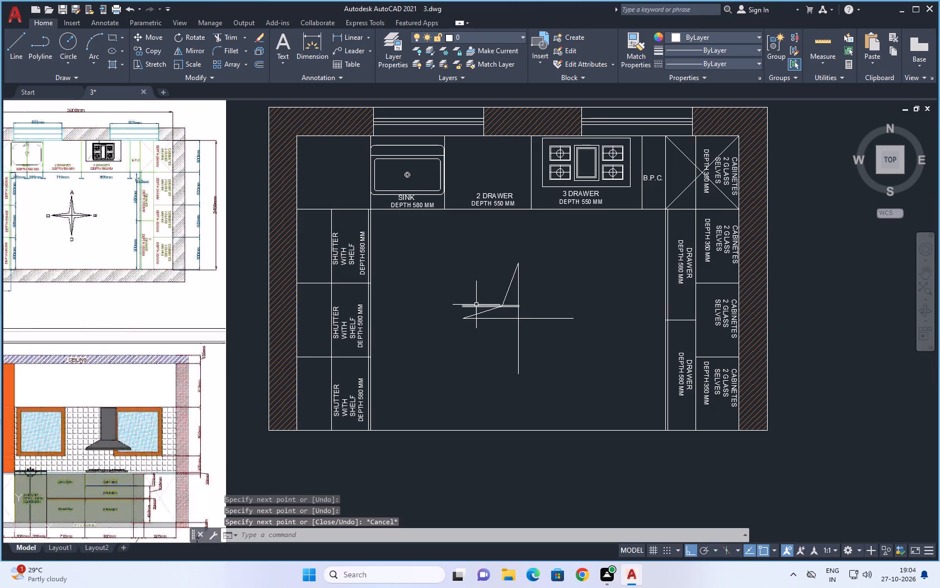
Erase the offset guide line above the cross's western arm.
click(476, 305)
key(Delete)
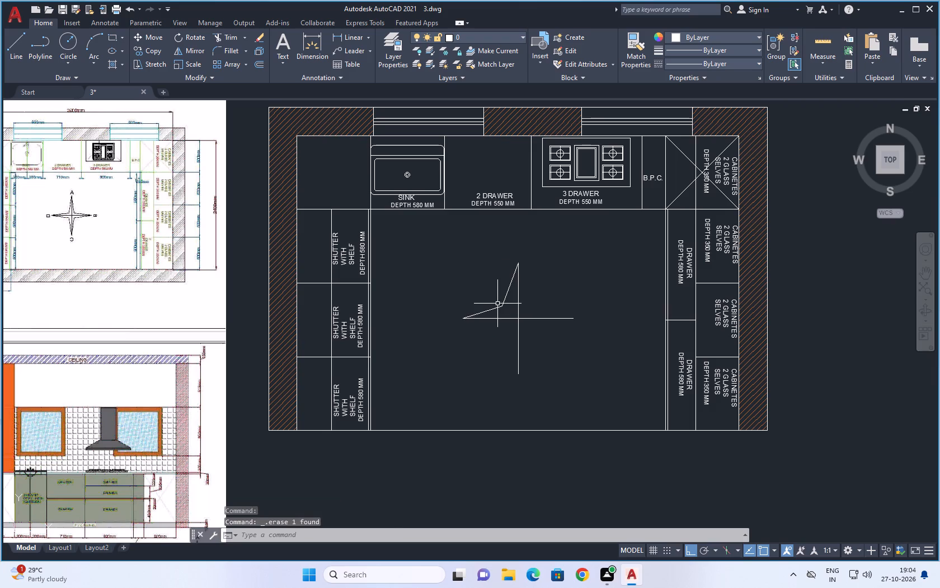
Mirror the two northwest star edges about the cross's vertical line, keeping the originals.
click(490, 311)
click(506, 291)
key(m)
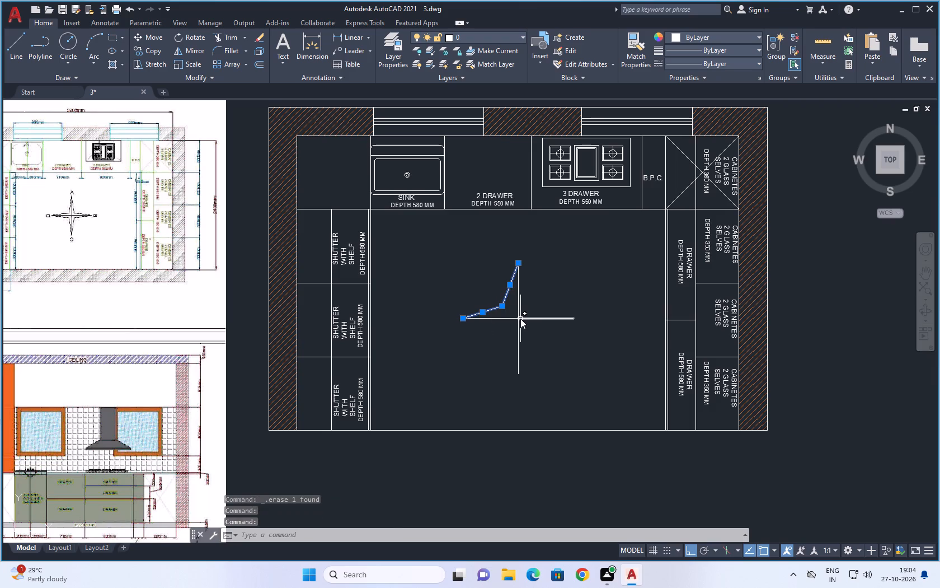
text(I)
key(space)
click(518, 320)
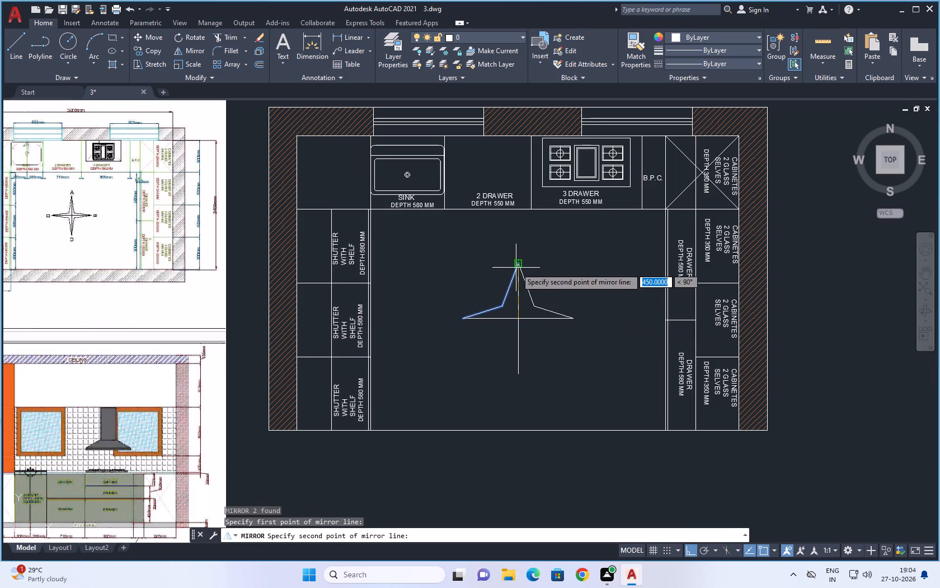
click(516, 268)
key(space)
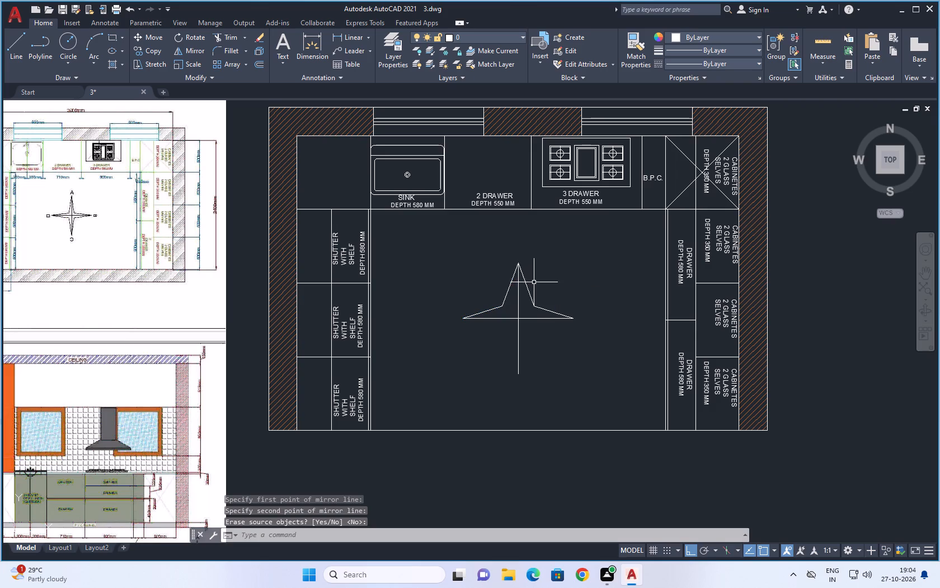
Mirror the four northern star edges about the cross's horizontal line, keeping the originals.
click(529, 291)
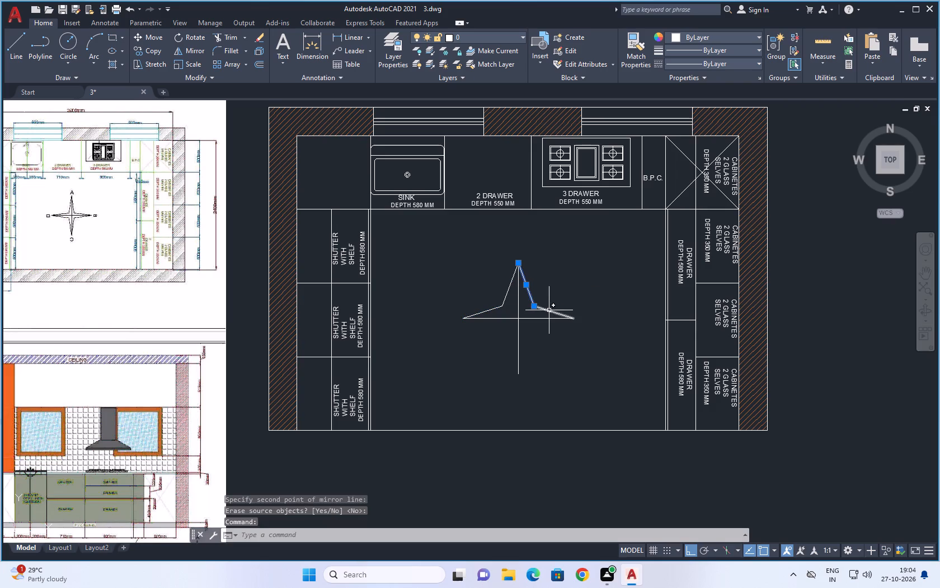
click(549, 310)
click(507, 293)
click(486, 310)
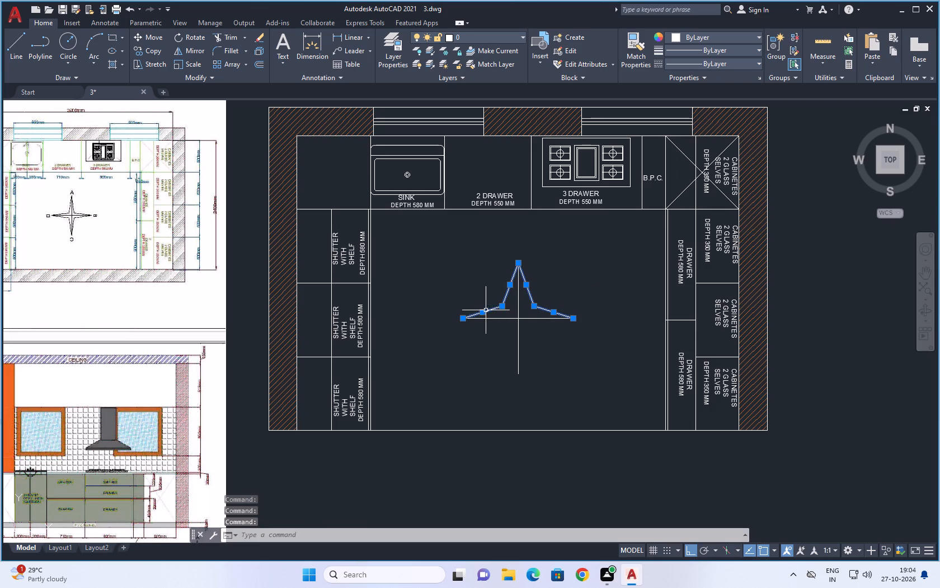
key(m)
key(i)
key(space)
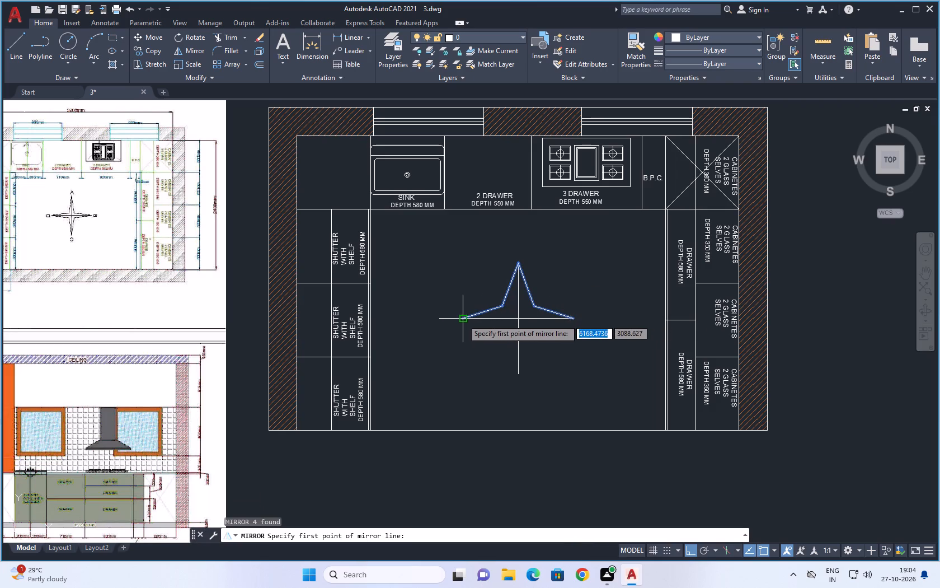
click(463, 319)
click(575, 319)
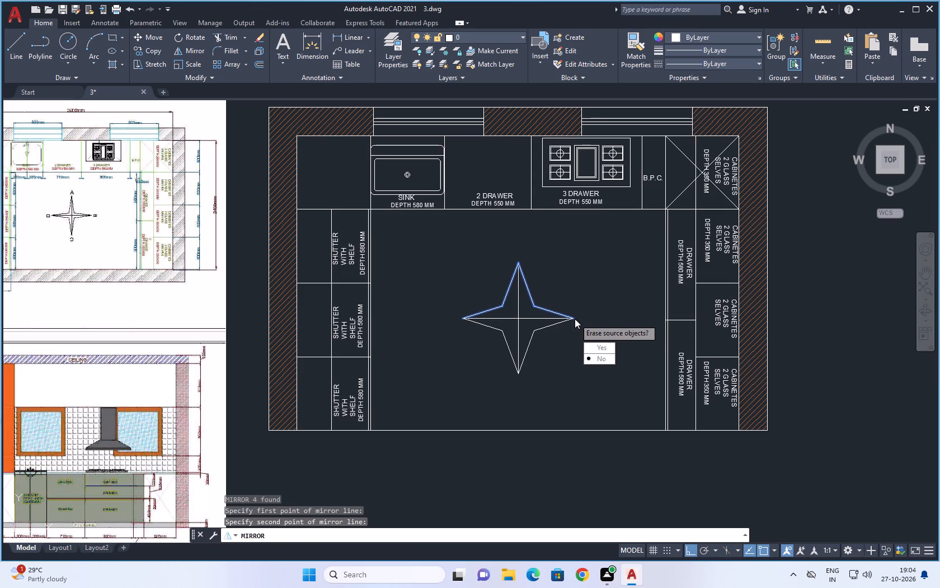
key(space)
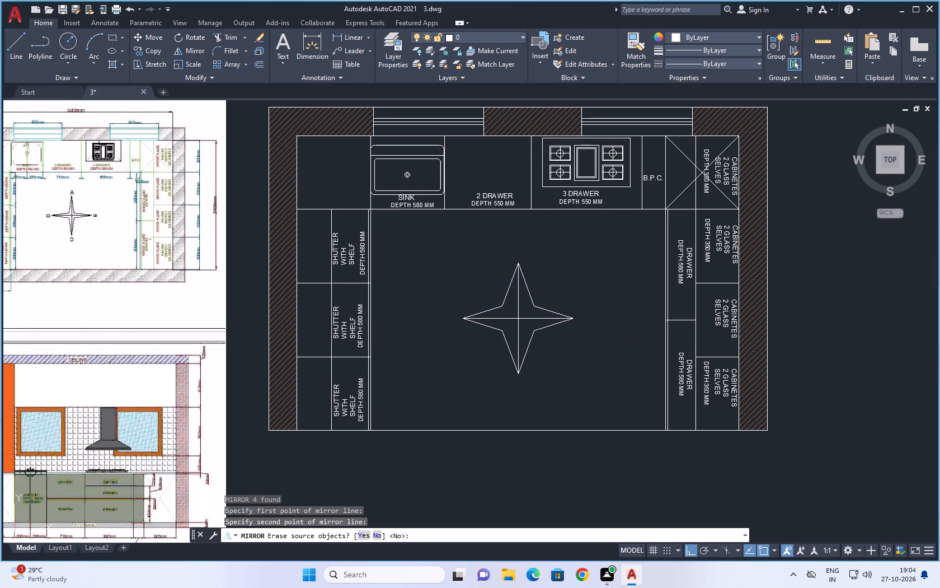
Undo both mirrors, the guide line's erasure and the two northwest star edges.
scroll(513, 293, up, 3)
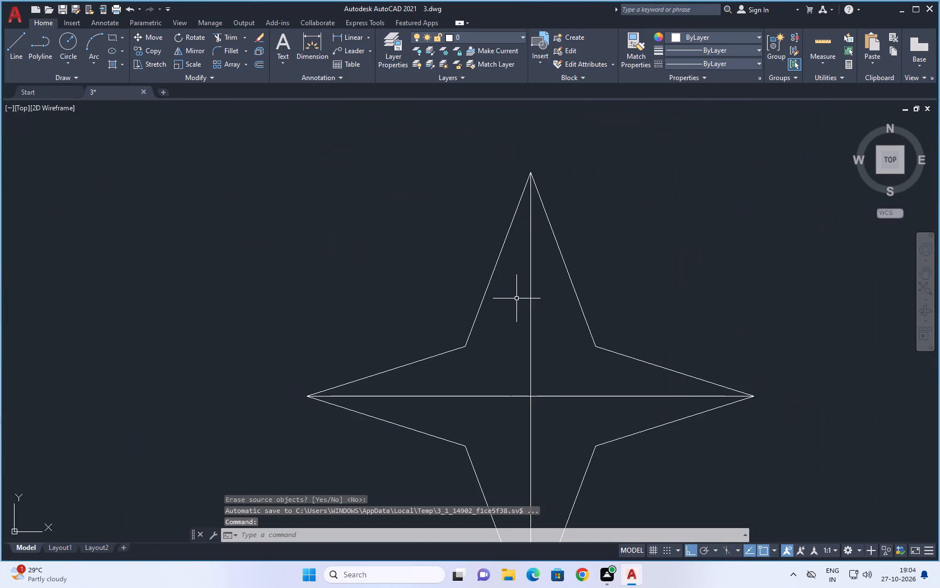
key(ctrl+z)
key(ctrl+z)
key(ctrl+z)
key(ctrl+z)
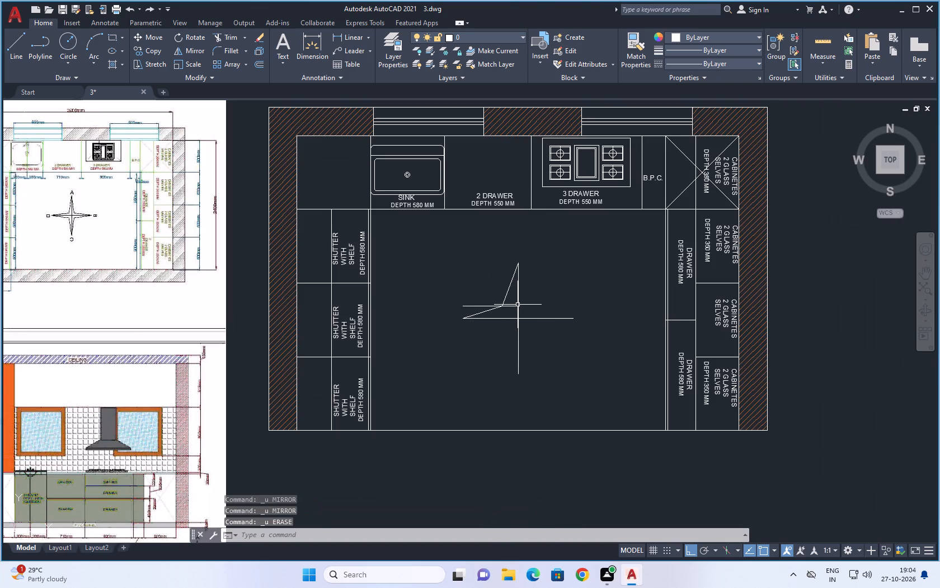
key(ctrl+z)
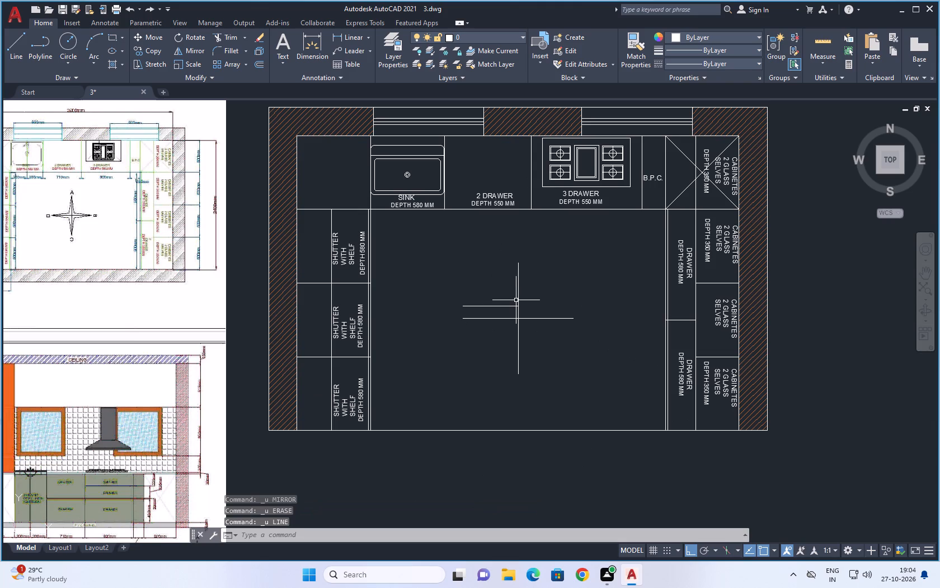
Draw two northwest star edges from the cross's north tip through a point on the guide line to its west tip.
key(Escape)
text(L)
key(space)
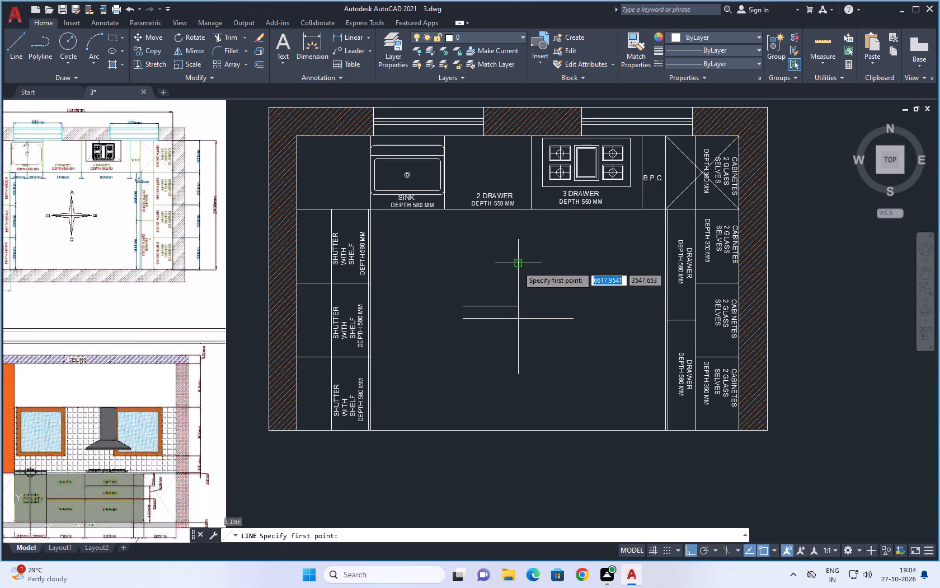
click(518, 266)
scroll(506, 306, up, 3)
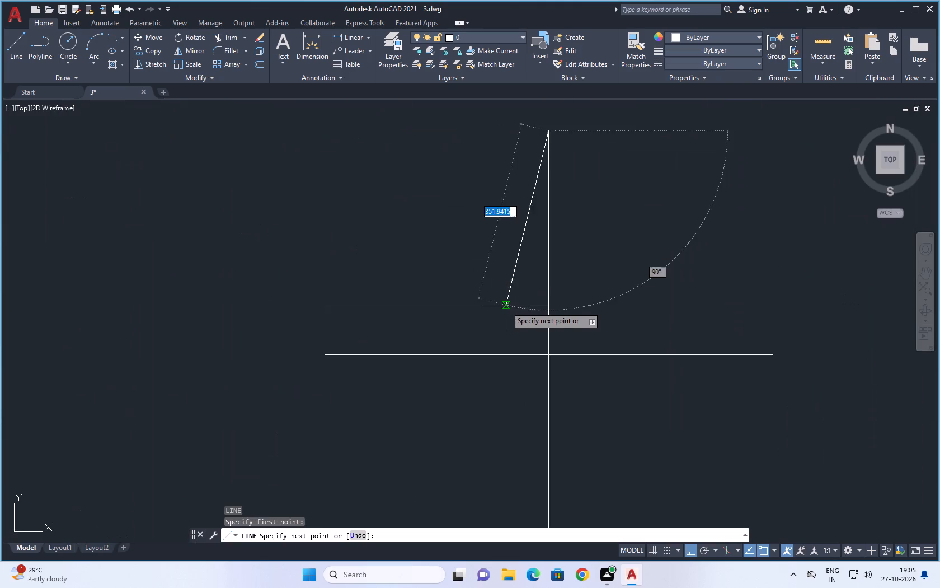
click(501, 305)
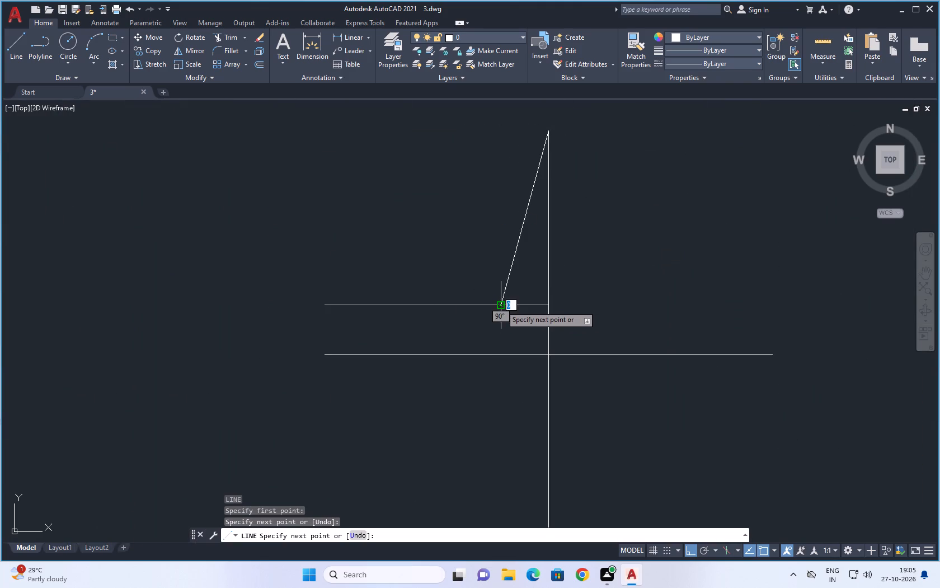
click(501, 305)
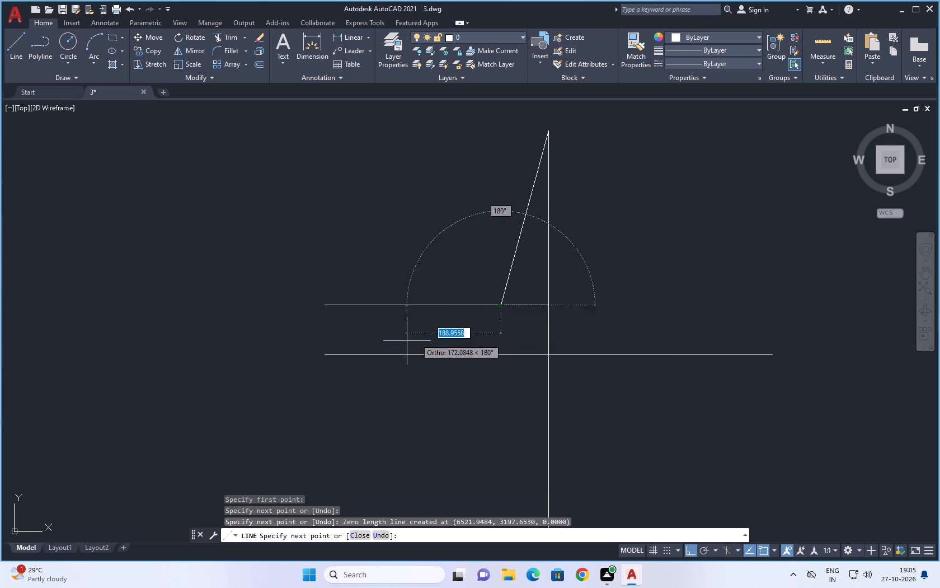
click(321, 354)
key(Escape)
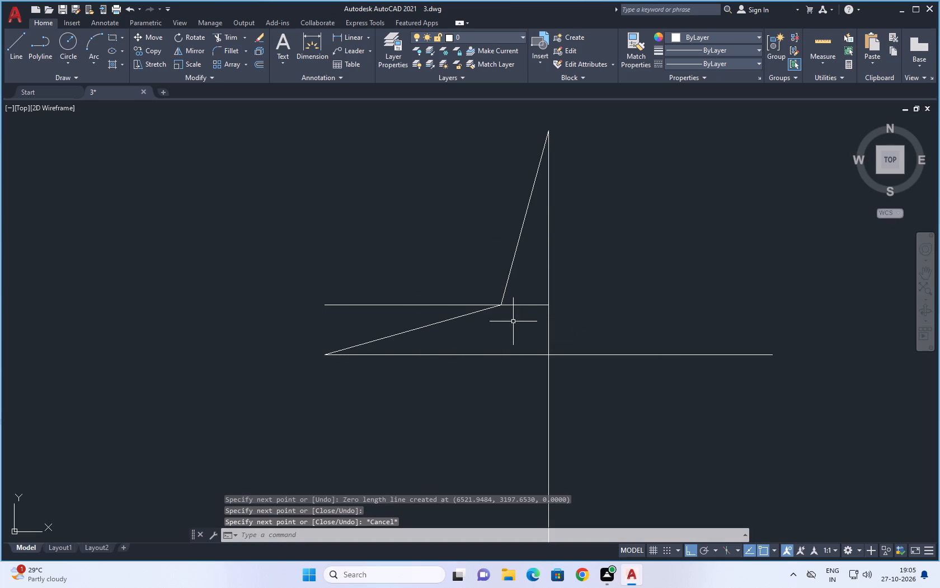
Erase the offset guide line above the cross's western arm.
click(467, 304)
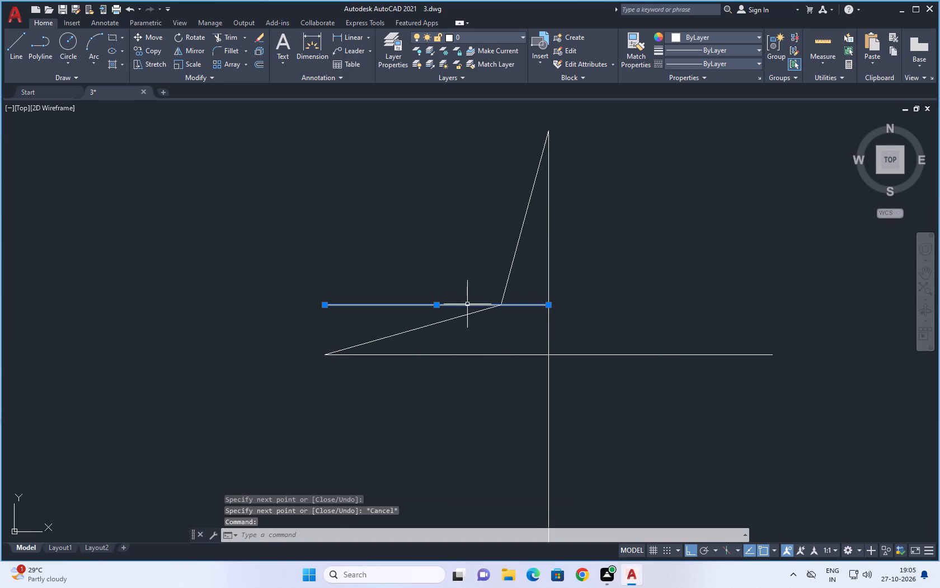
key(Delete)
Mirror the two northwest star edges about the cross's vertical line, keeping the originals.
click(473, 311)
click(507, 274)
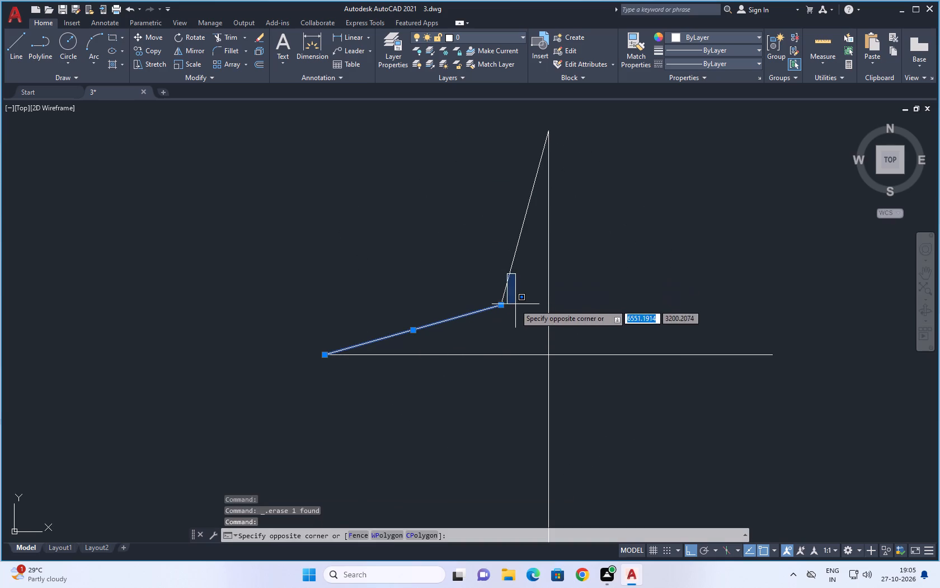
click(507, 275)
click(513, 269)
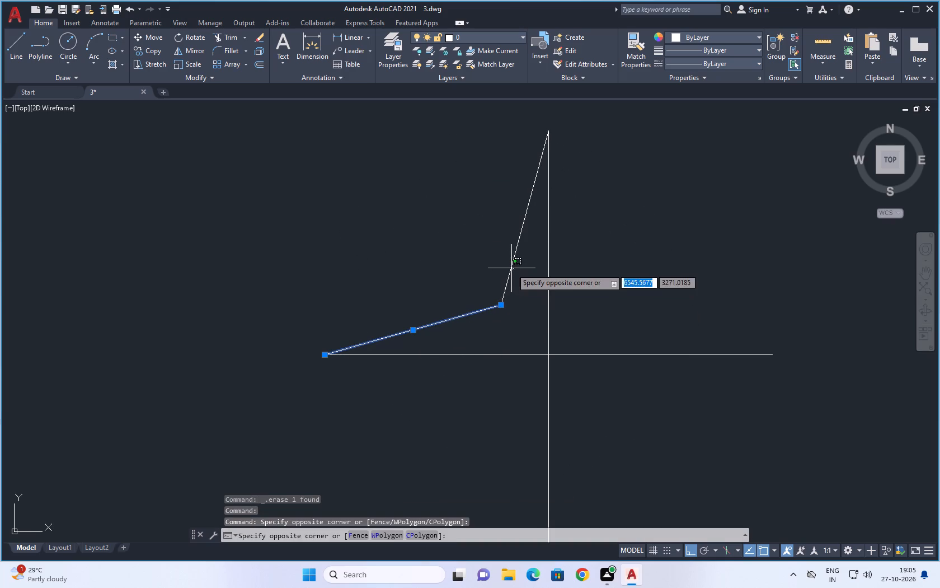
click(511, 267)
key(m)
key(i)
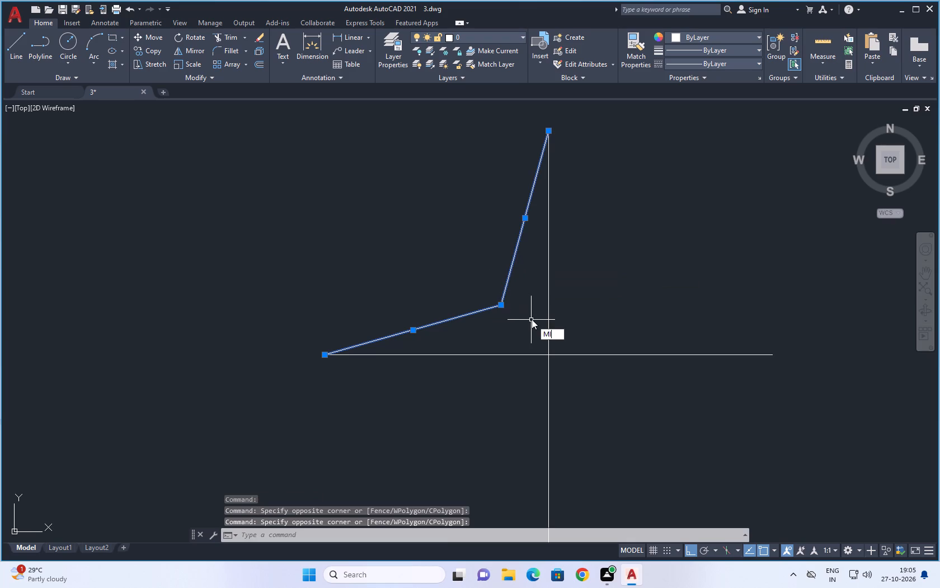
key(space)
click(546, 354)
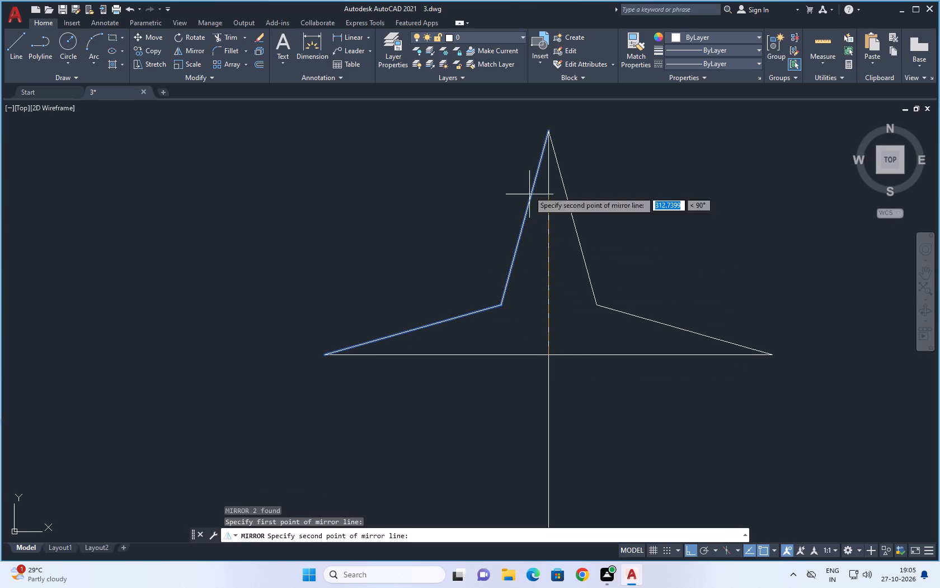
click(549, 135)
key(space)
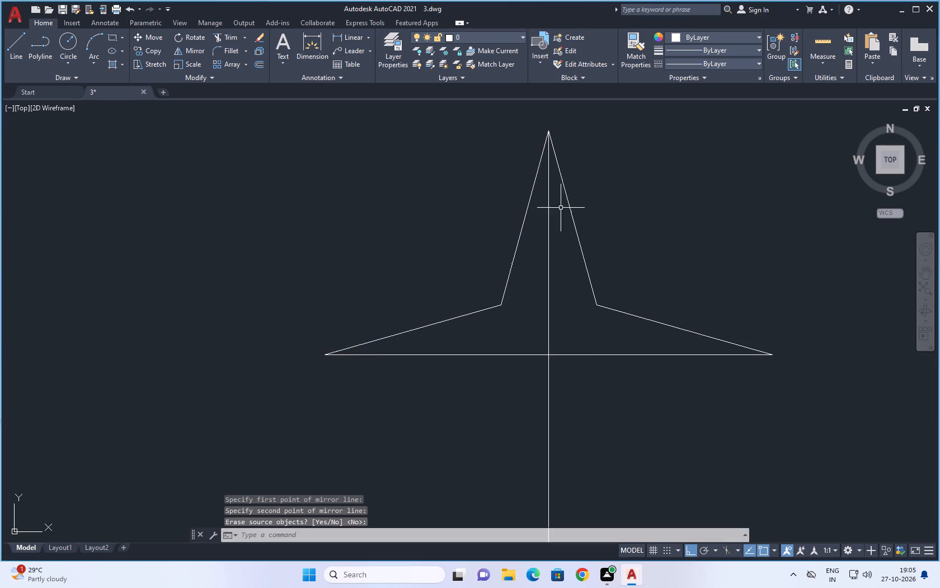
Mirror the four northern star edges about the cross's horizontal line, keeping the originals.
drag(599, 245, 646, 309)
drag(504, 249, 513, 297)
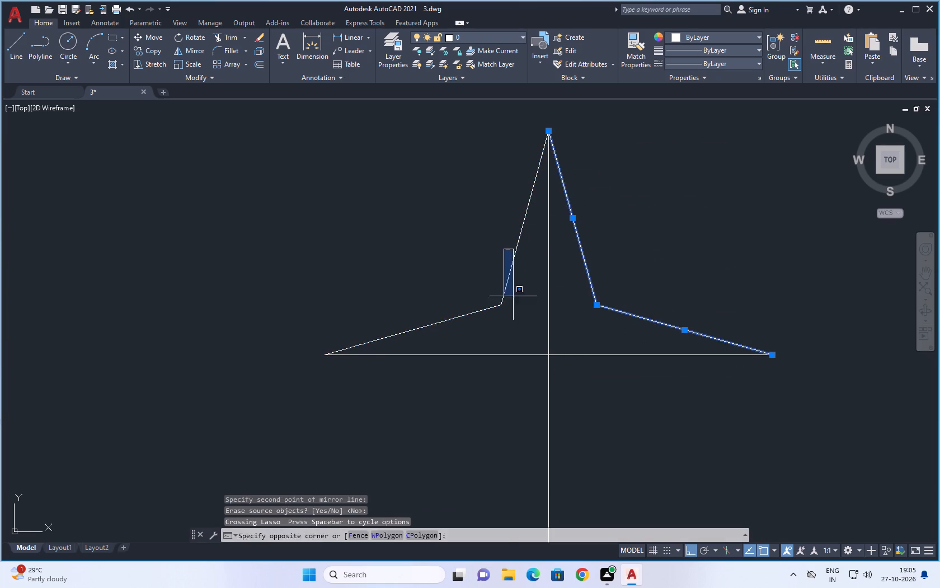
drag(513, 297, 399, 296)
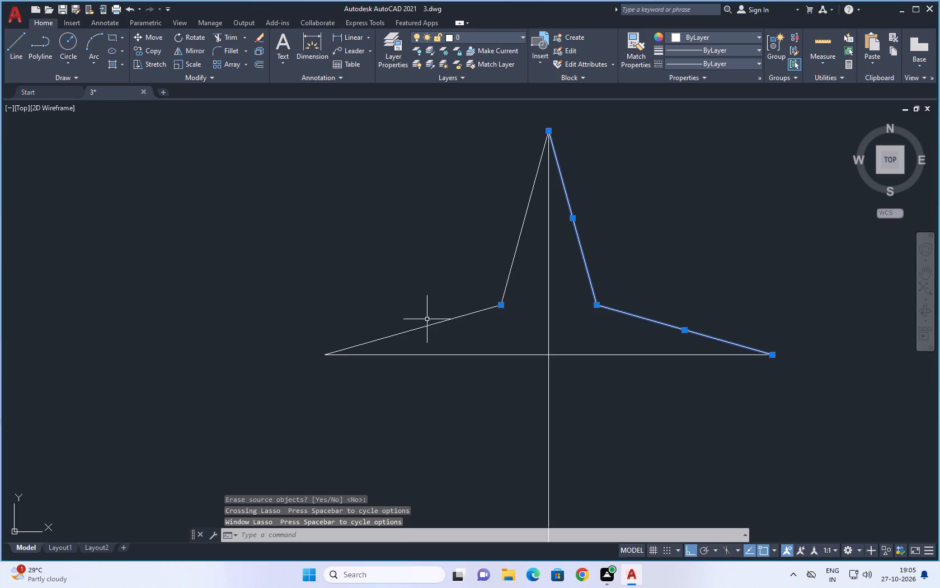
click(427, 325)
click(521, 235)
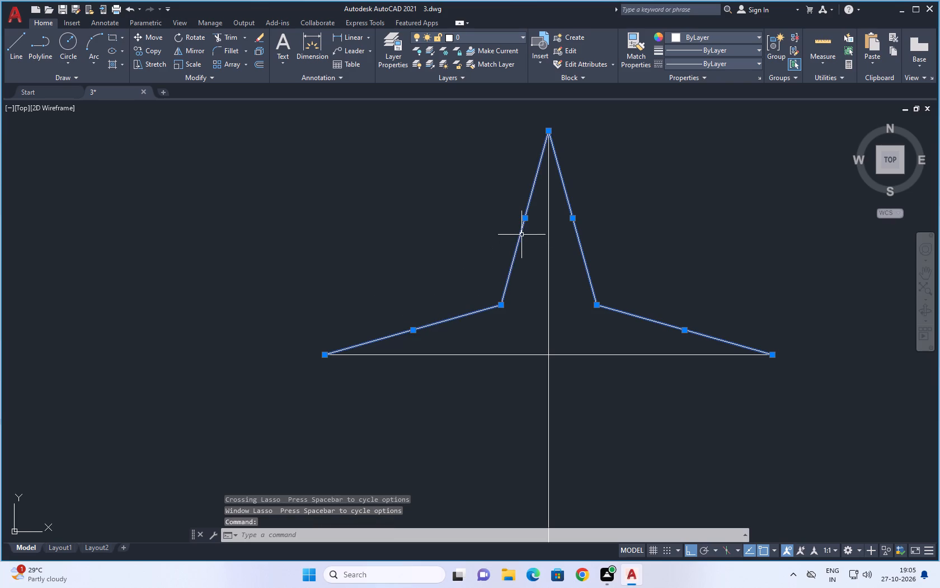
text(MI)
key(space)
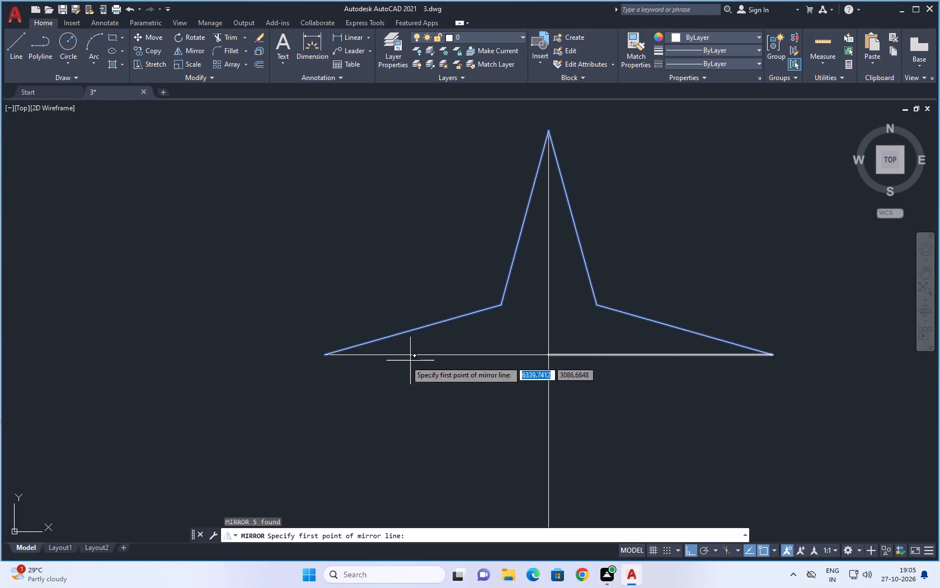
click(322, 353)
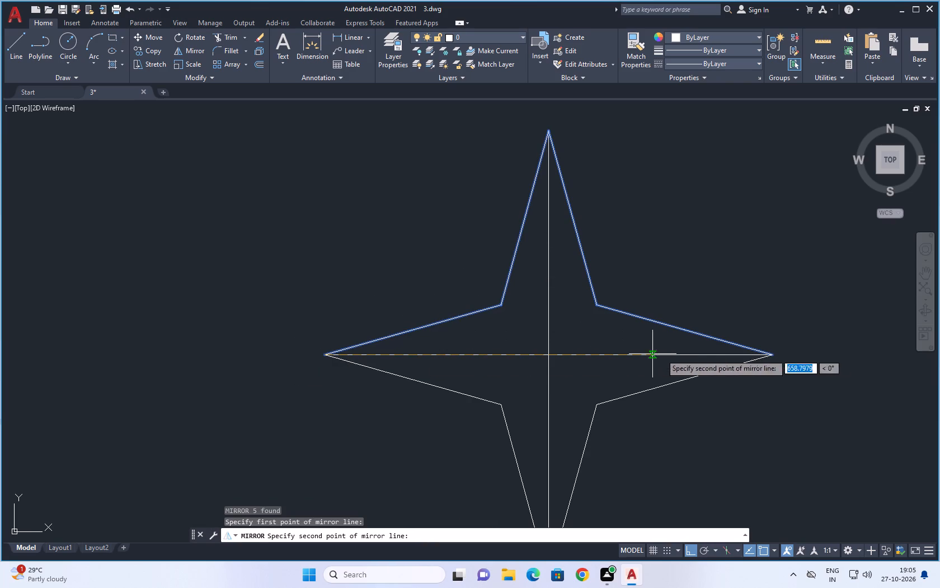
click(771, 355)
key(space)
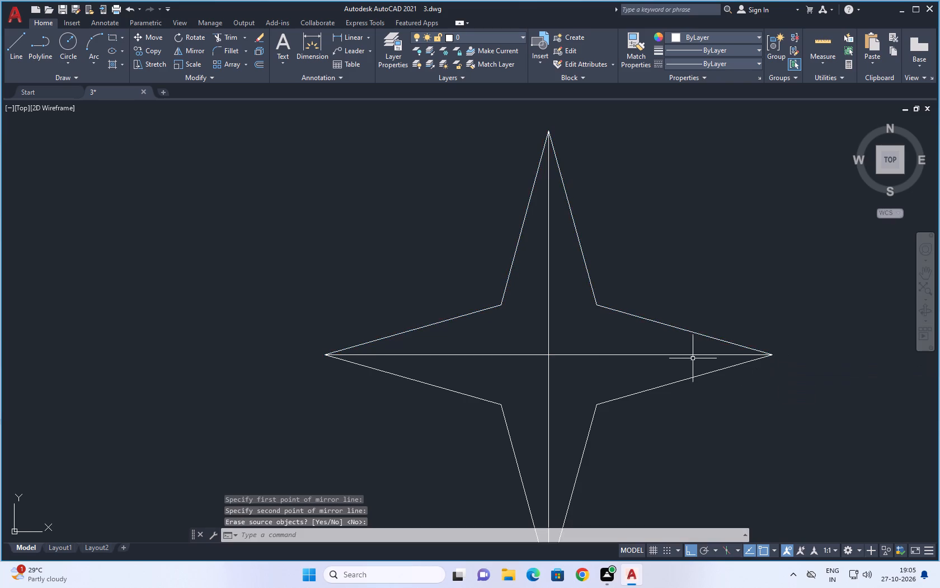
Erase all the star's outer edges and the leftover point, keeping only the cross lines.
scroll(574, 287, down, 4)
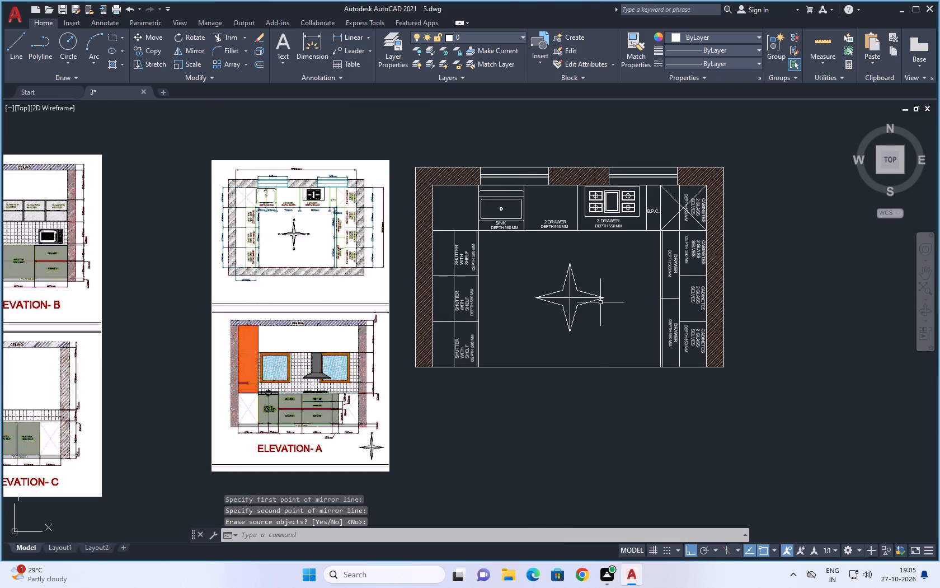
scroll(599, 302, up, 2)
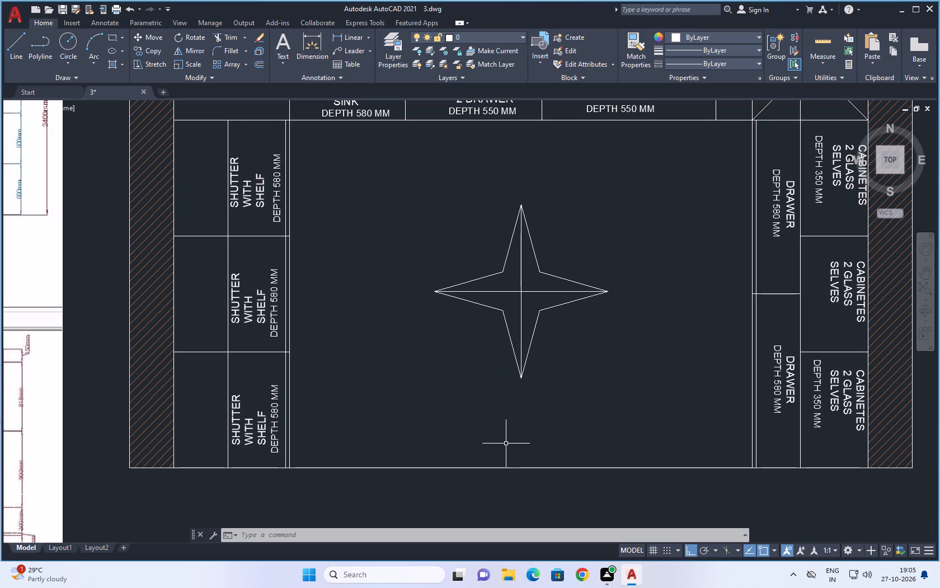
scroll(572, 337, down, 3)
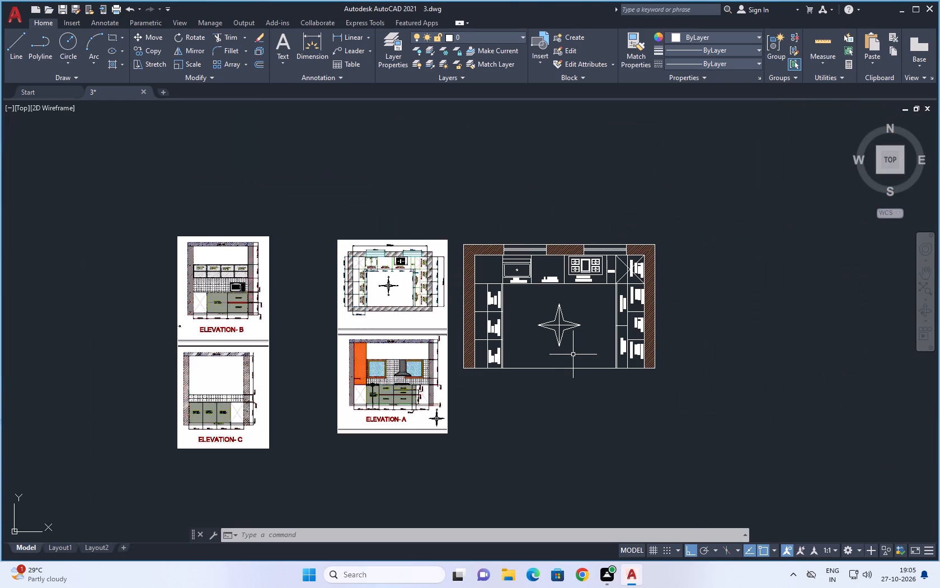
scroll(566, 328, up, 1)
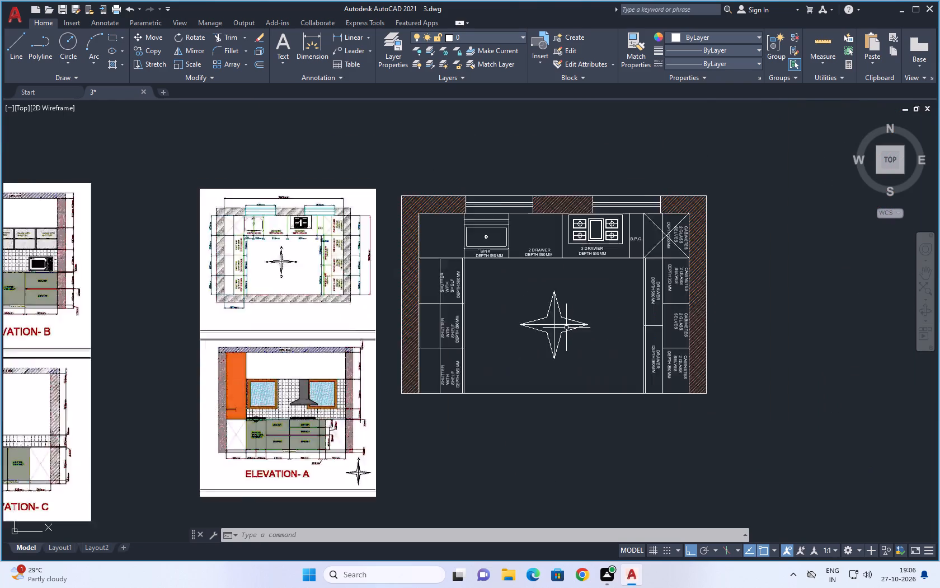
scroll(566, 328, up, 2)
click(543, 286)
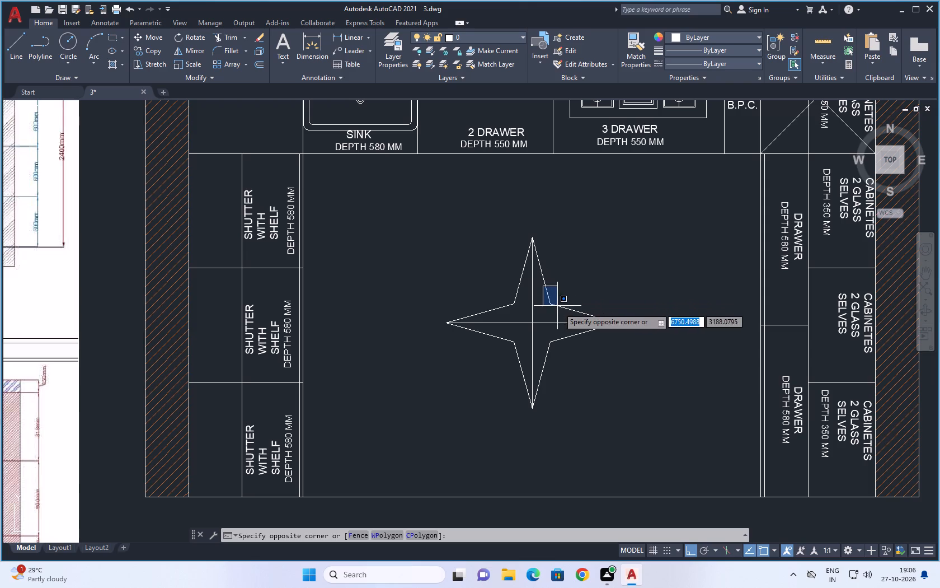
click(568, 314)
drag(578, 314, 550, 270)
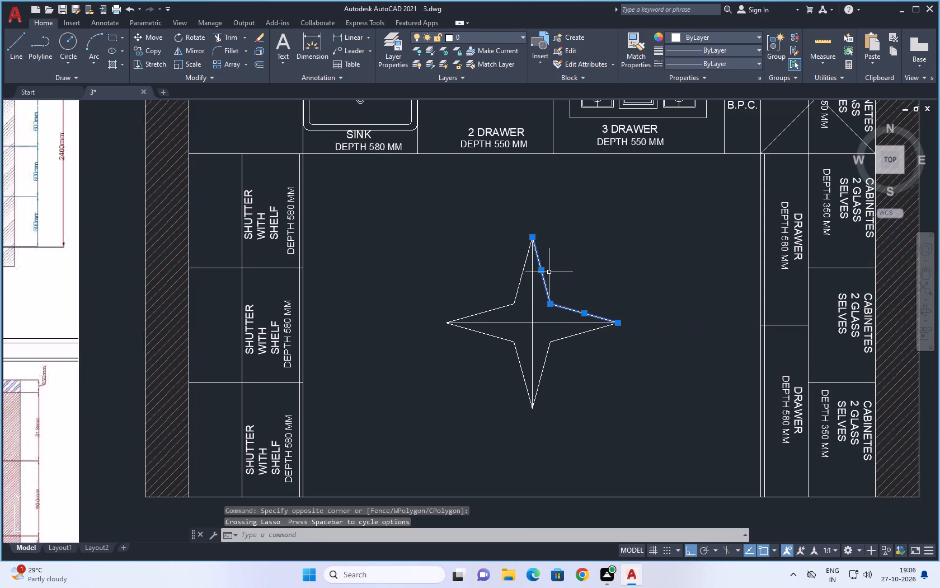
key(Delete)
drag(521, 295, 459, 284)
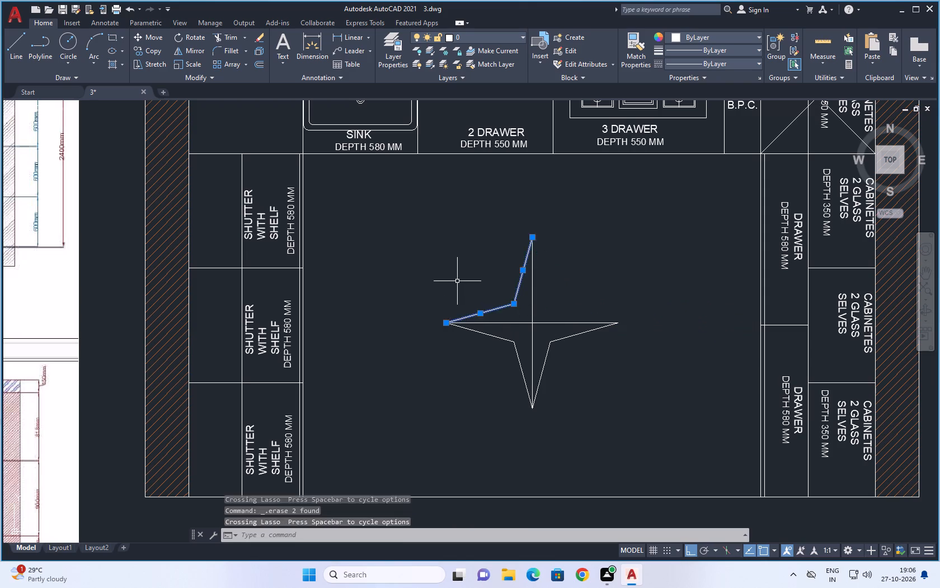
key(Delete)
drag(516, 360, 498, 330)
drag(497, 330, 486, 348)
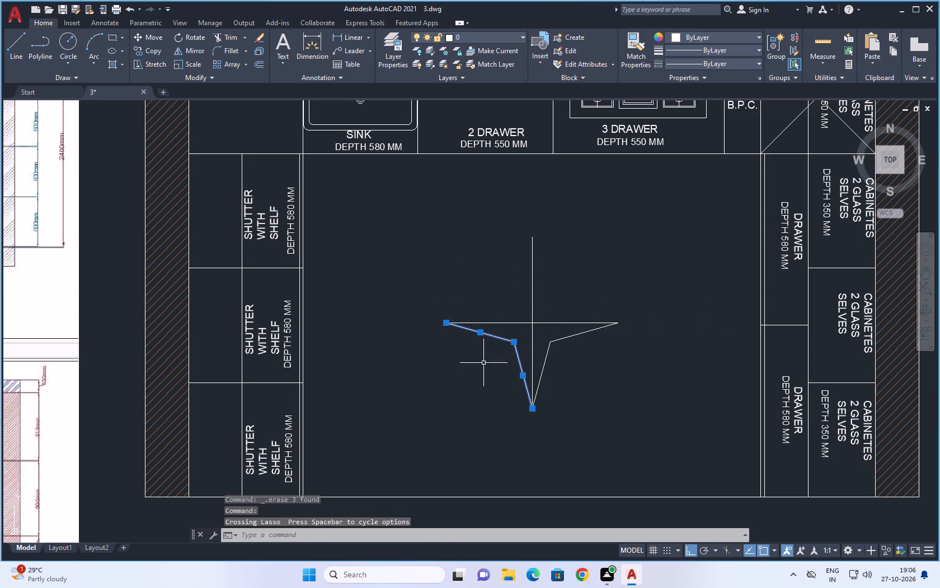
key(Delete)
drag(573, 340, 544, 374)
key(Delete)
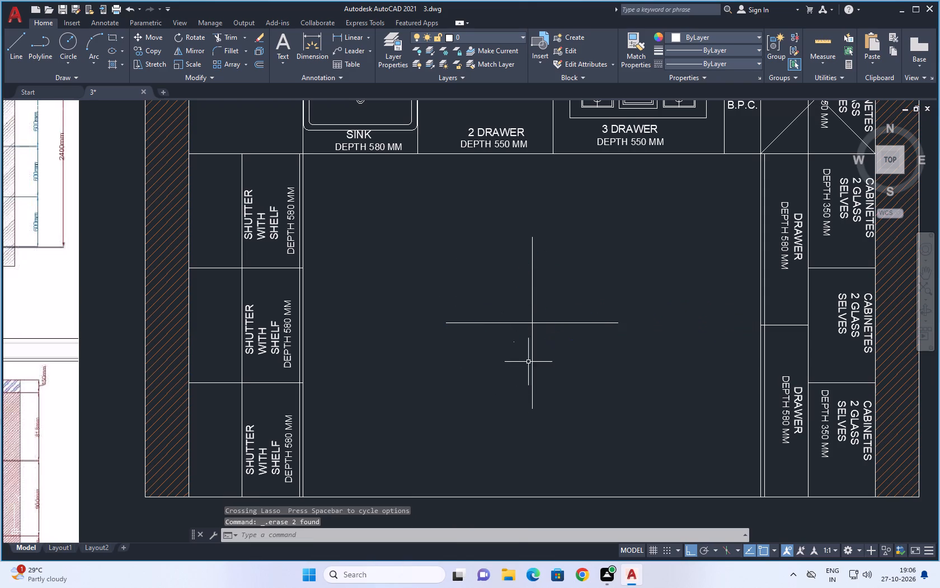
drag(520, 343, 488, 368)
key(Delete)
Offset the cross's western arm 70 mm to the north as a guide line.
key(Escape)
key(o)
key(space)
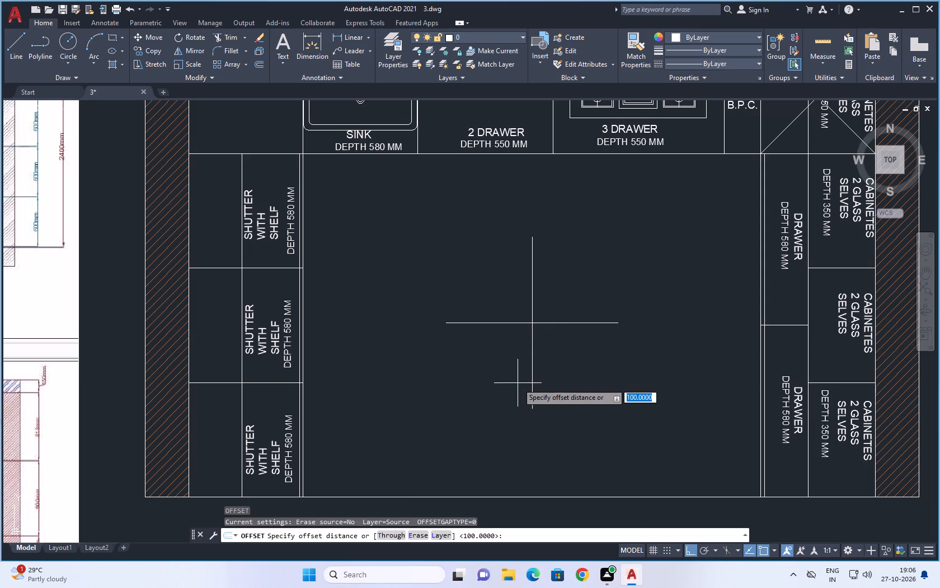
key(7)
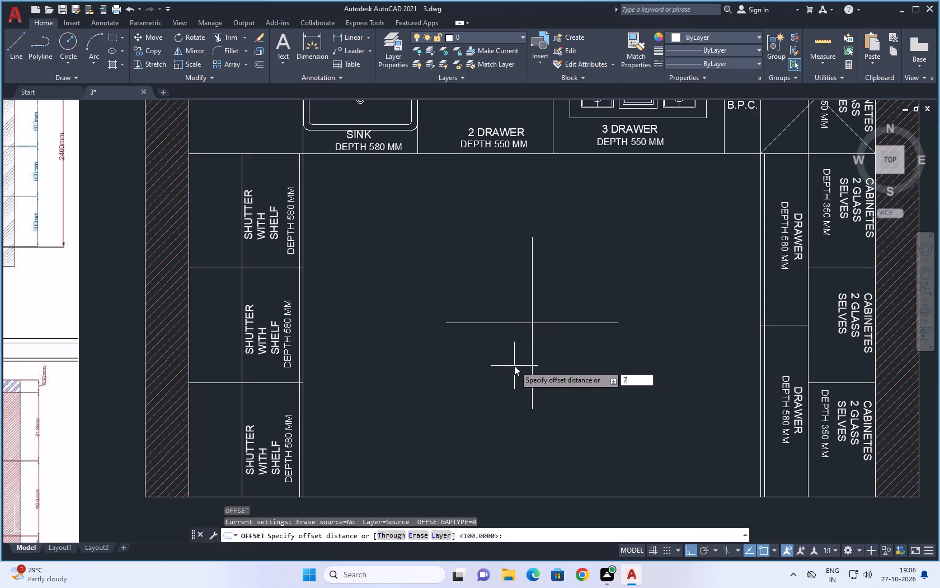
key(0)
key(space)
drag(513, 323, 509, 309)
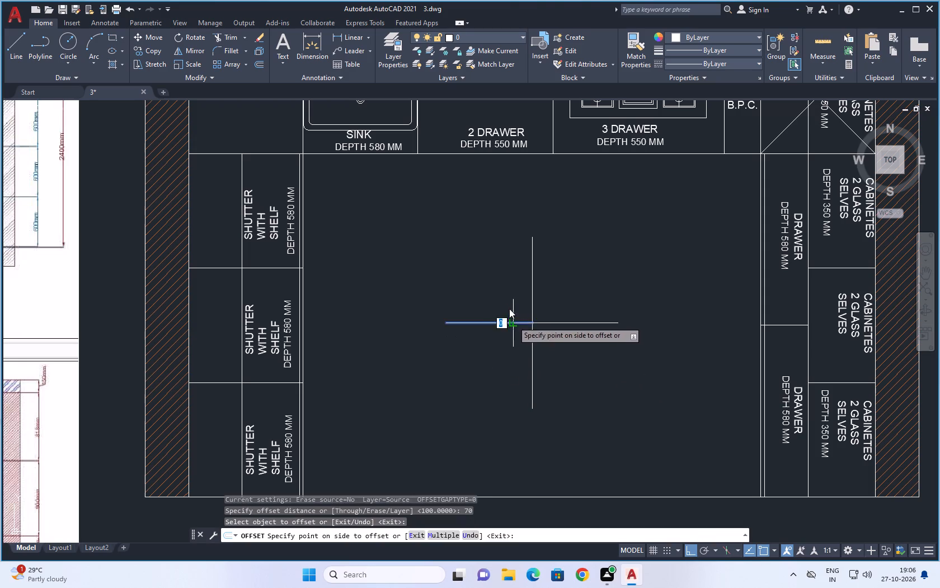
drag(509, 309, 510, 311)
click(501, 284)
key(Escape)
Draw two northwest star edges from the cross's north tip through a point on the 70 mm guide line to its west tip.
key(l)
key(space)
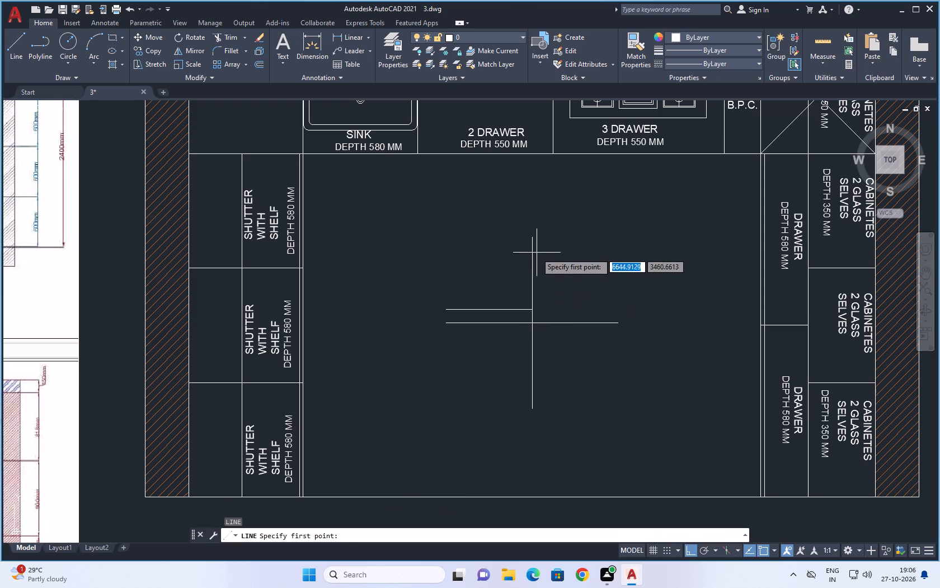
click(530, 238)
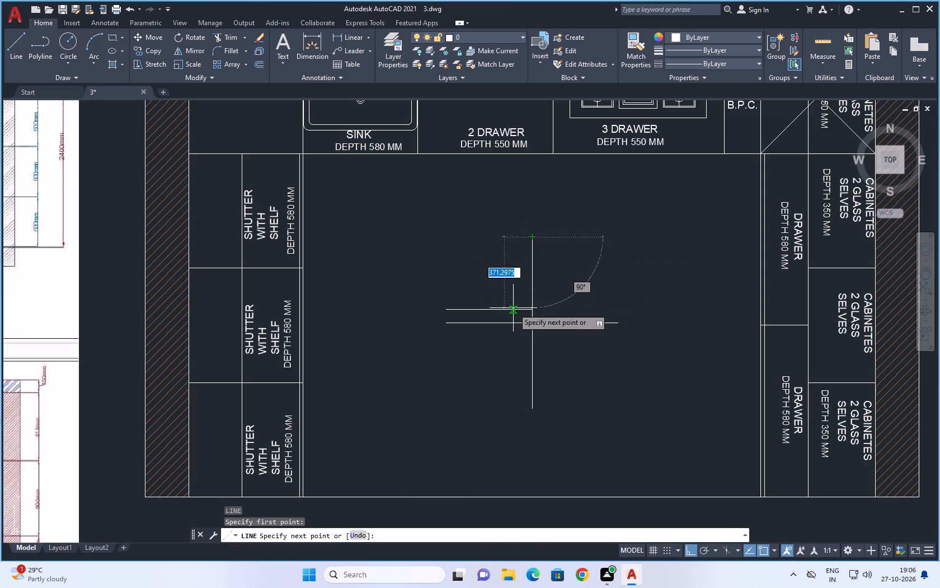
click(513, 308)
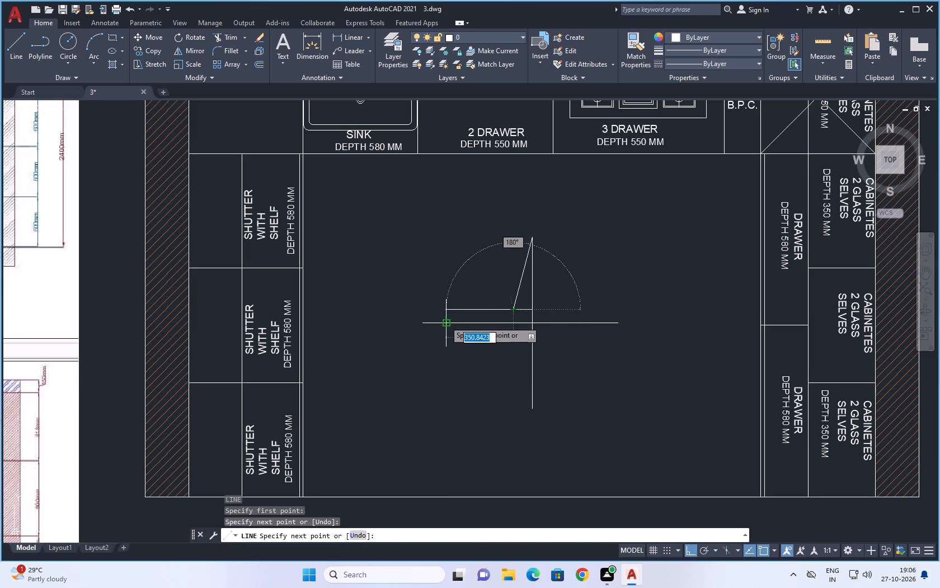
click(445, 321)
key(Escape)
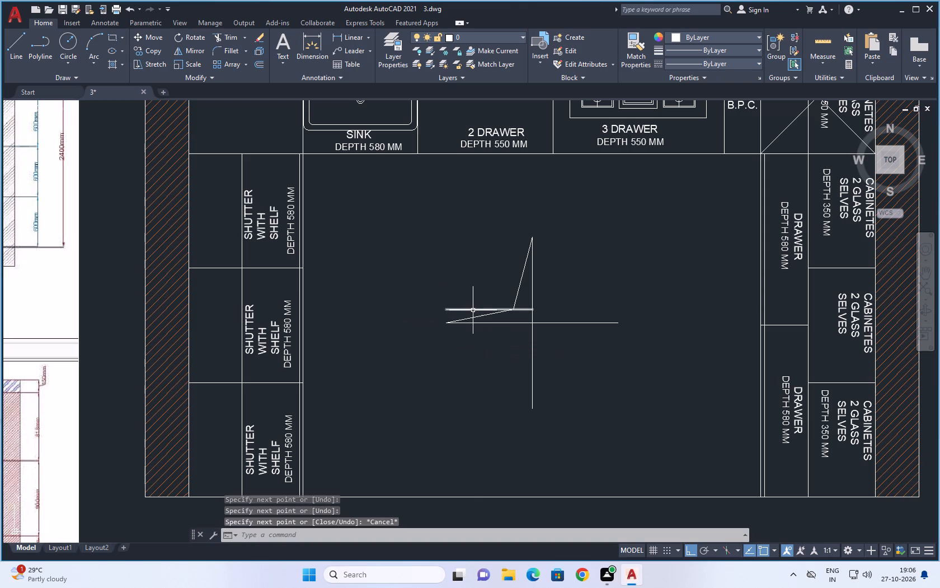
Erase the 70 mm guide line above the cross's western arm.
click(473, 310)
key(Delete)
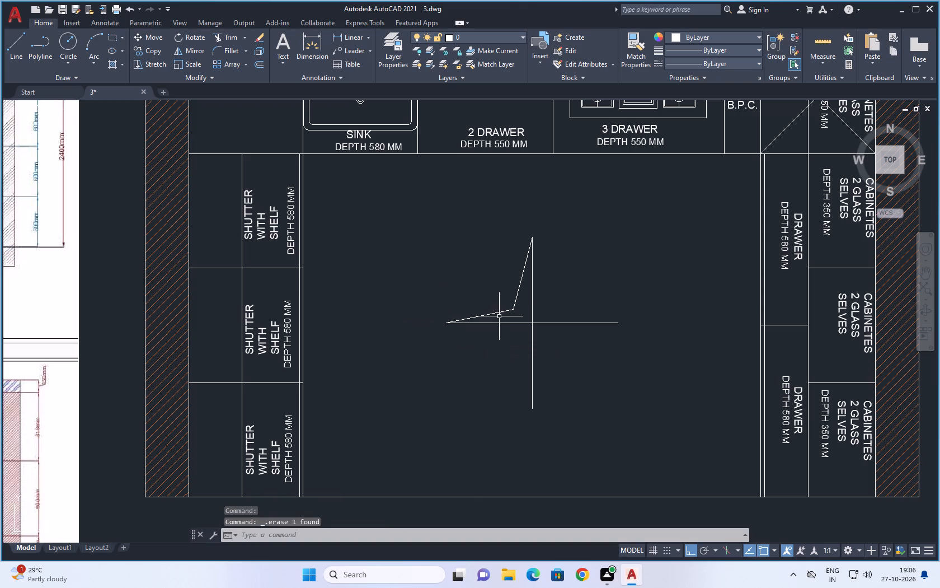
Mirror the two northwest star edges across the cross's vertical line to form the northeast edges, keeping the originals.
click(504, 312)
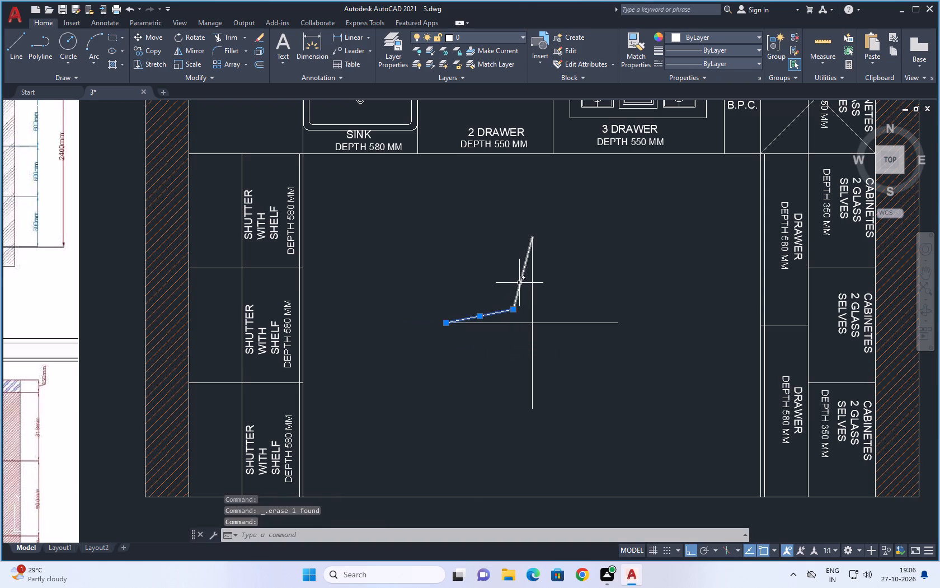
click(520, 281)
key(m)
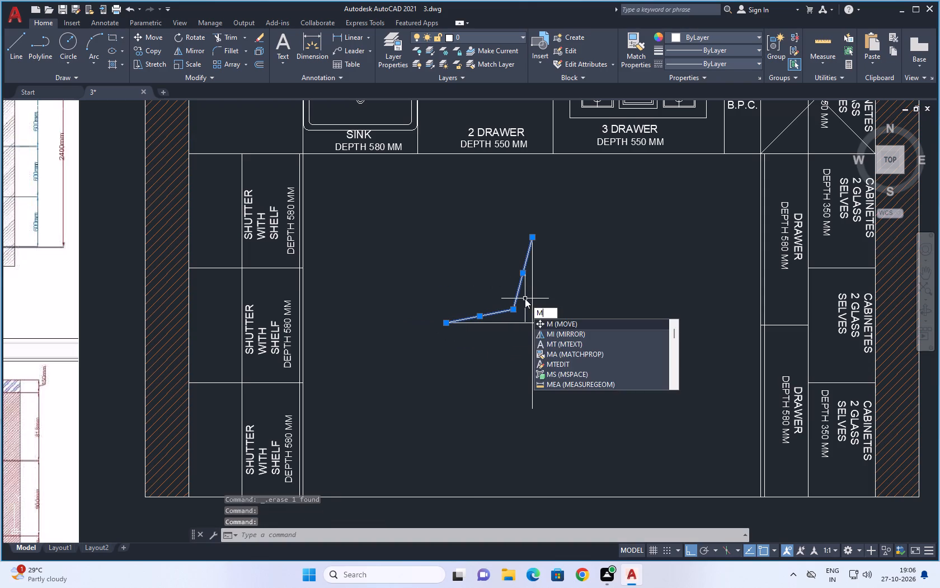
text(I)
key(space)
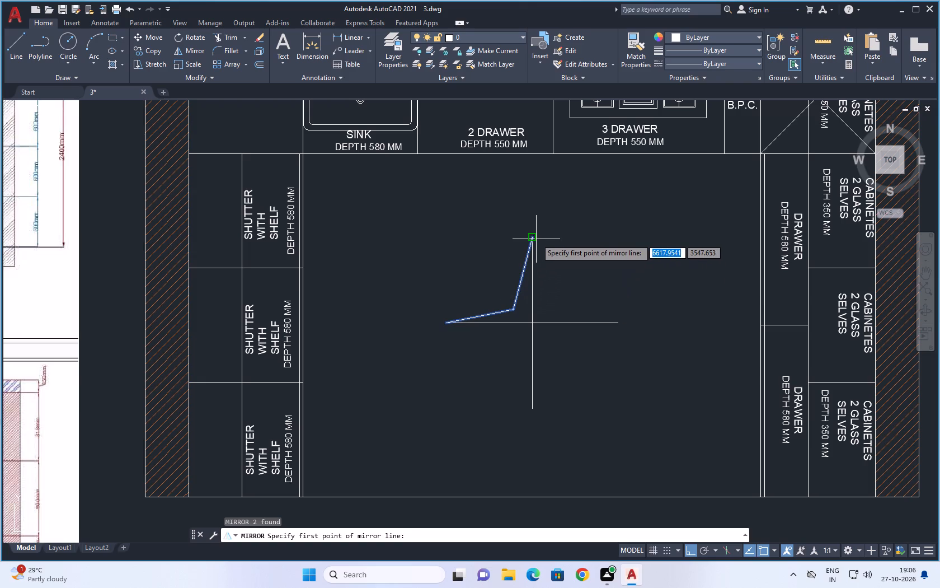
click(533, 238)
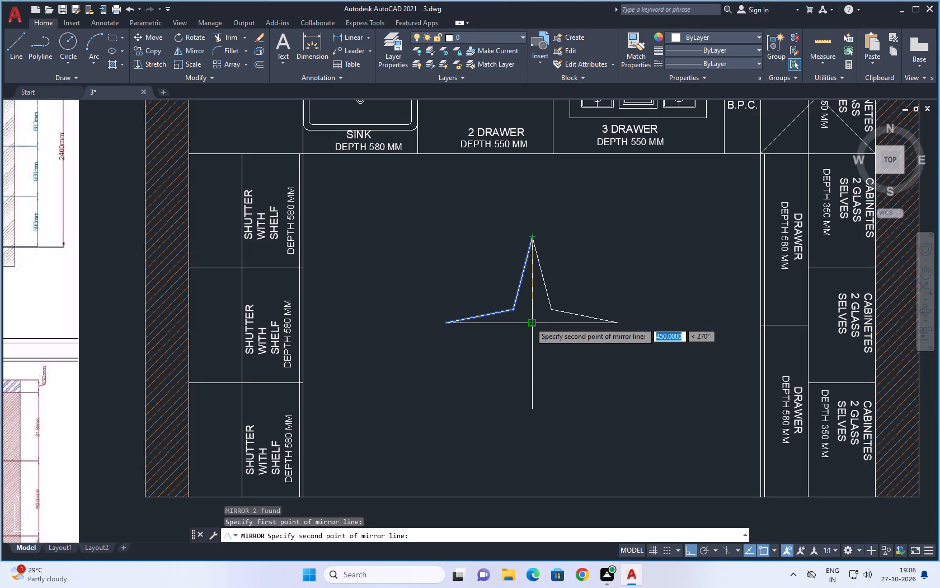
click(530, 322)
key(space)
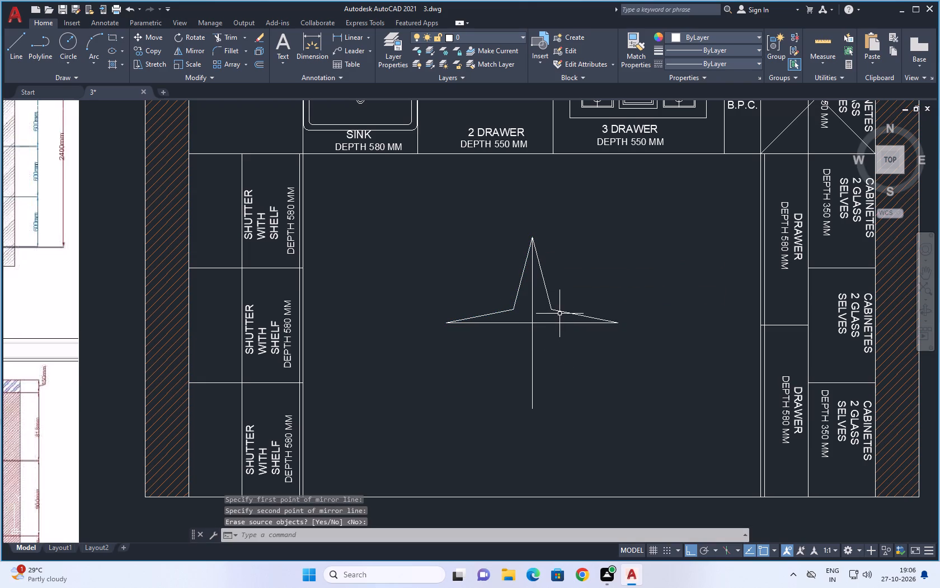
Mirror the four northern star edges across the cross's horizontal line to complete the four-pointed star, keeping the originals.
click(560, 311)
click(545, 288)
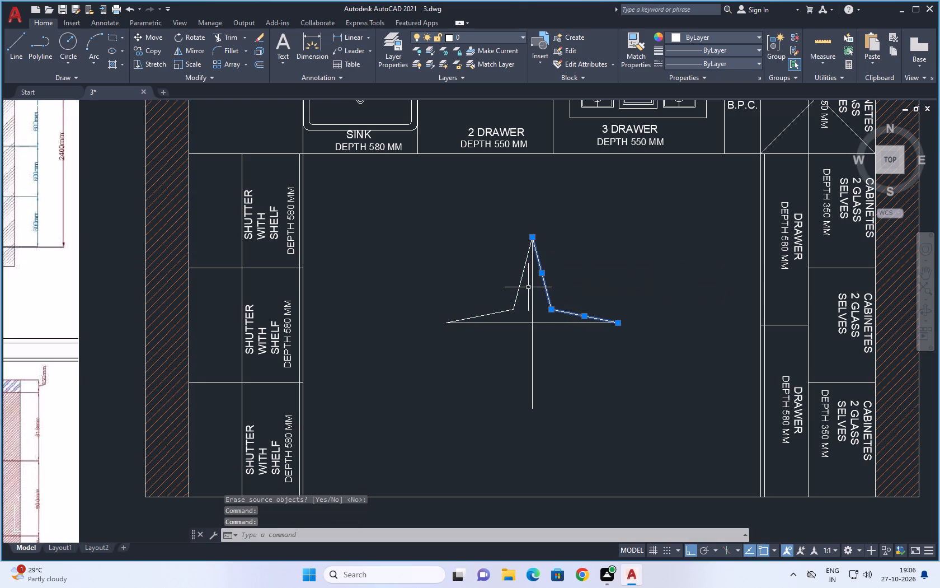
click(522, 280)
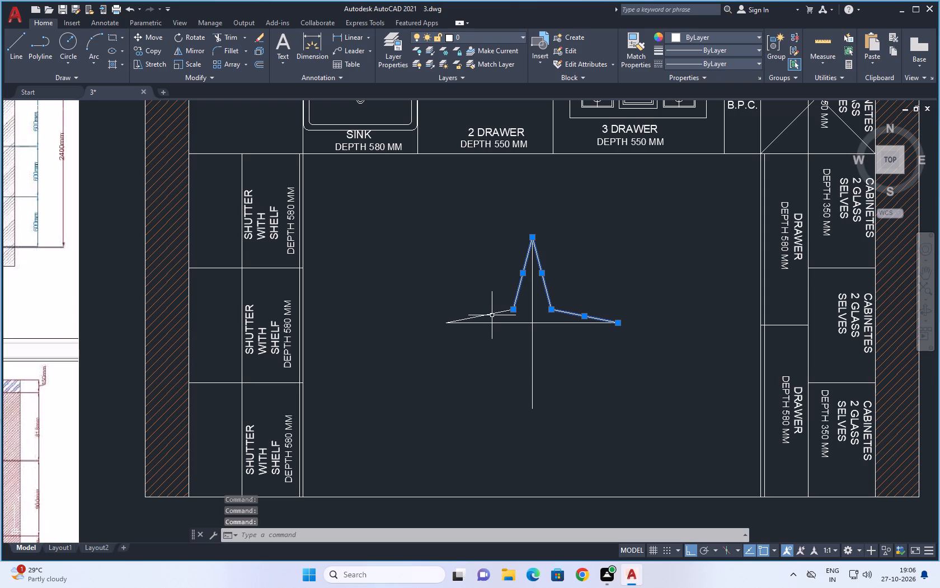
click(492, 313)
text(MI)
key(space)
click(445, 323)
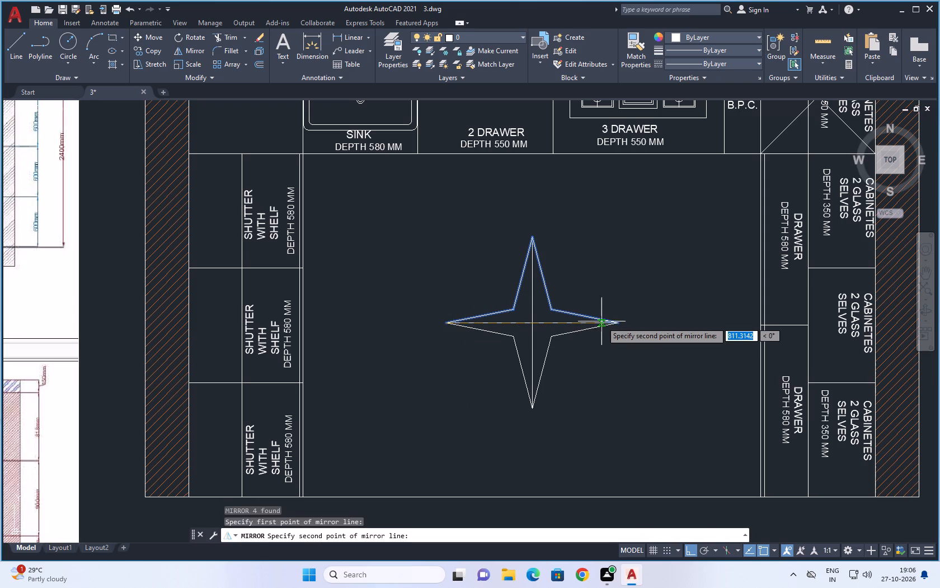
click(614, 324)
key(space)
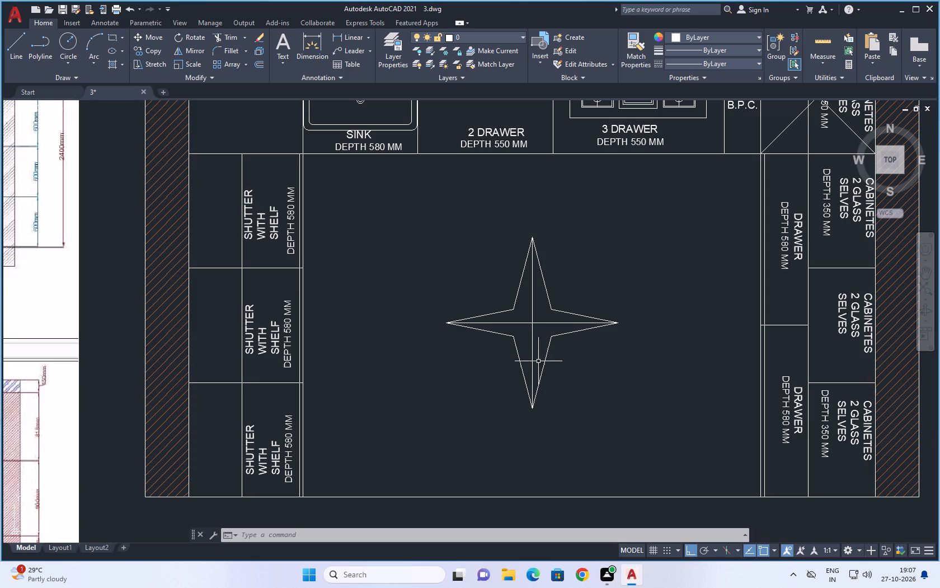
Check the compass lettering in the reference plan and add a multiline text "A" just above the star's north tip.
scroll(537, 365, down, 3)
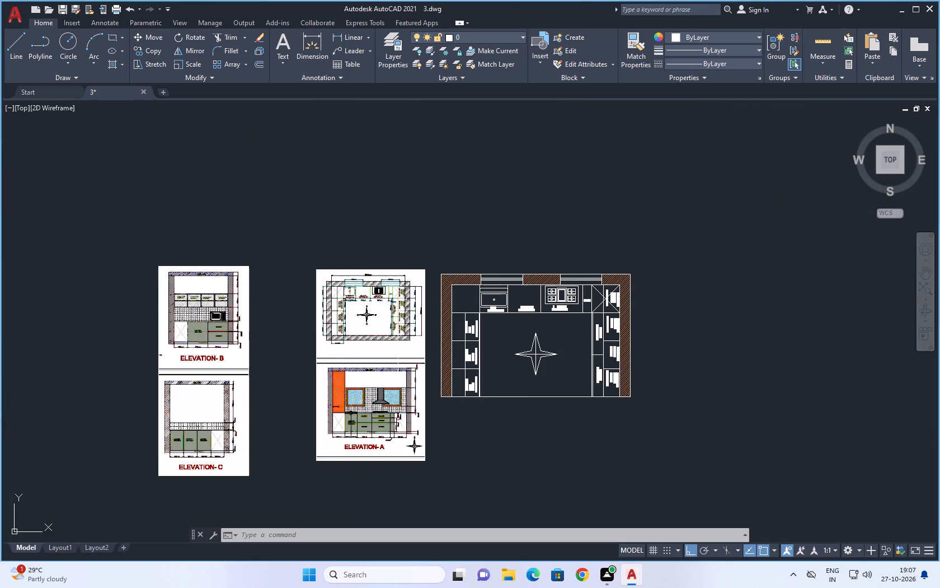
scroll(327, 305, up, 2)
scroll(433, 316, up, 2)
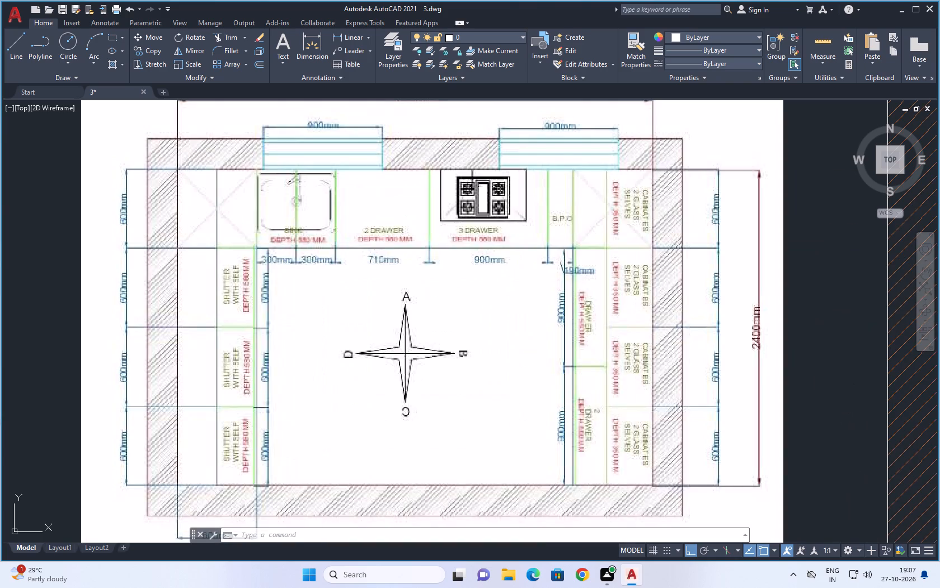
scroll(419, 357, down, 2)
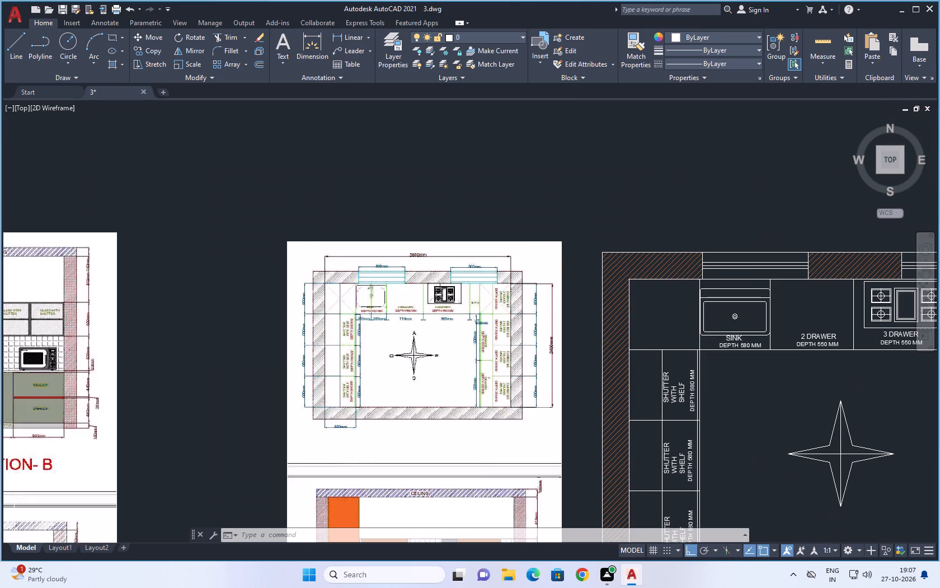
key(Escape)
scroll(412, 343, down, 1)
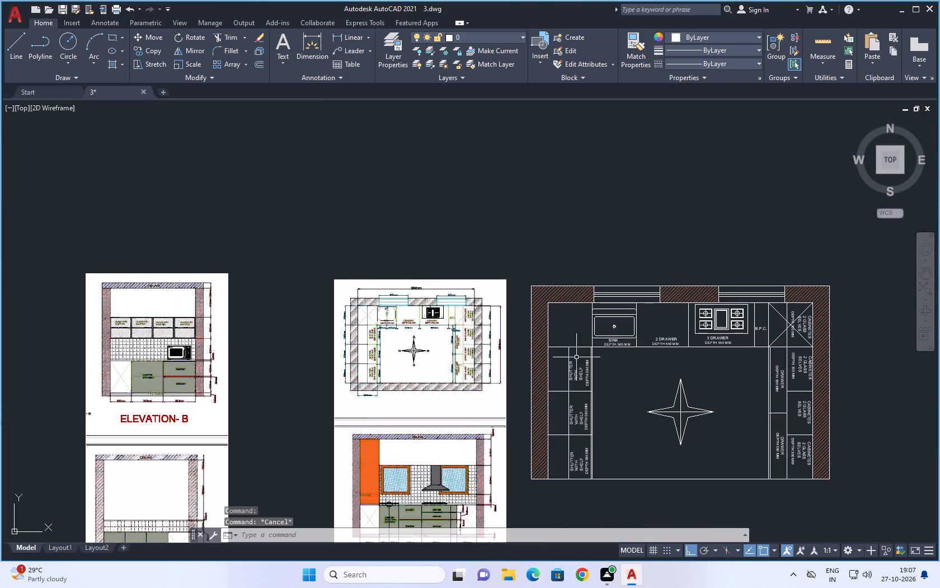
scroll(695, 363, up, 2)
text(T)
key(space)
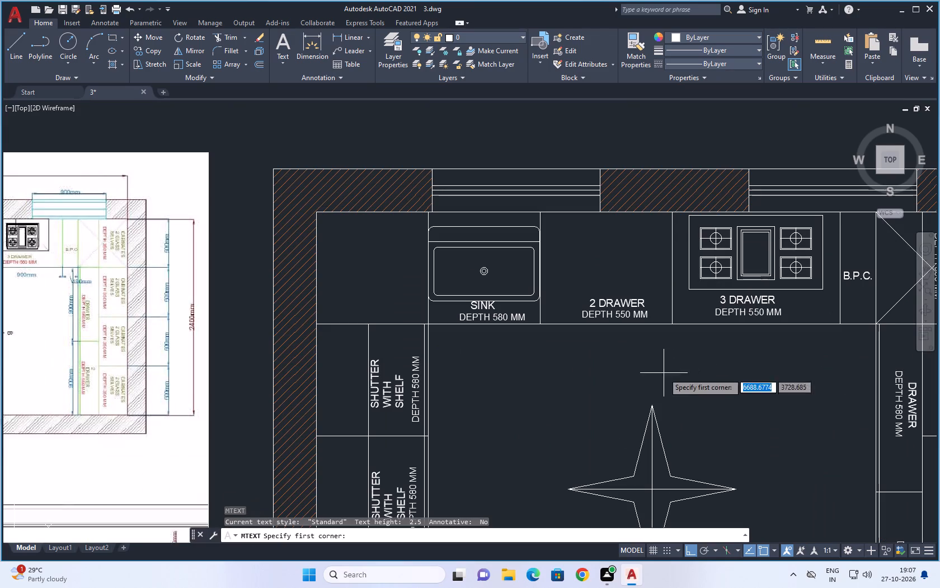
click(633, 389)
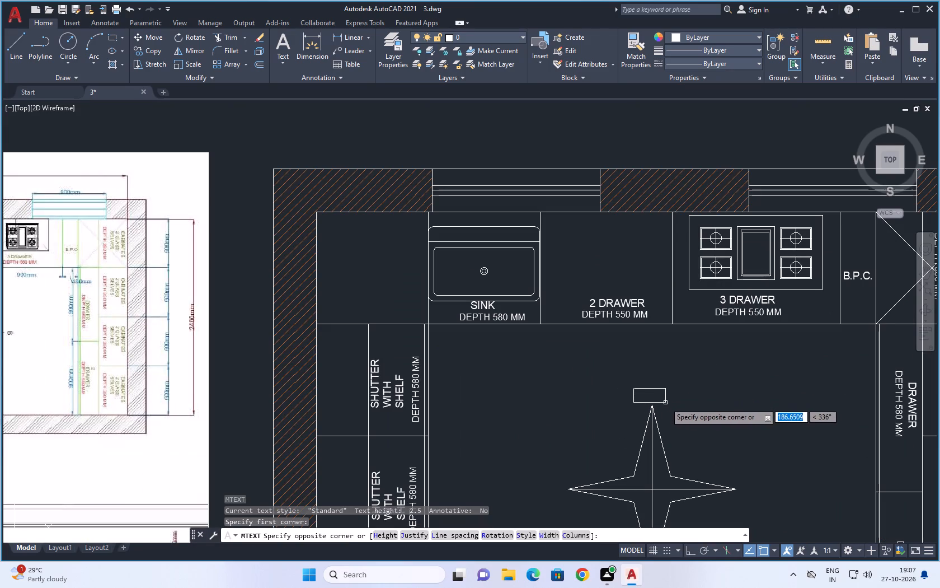
click(672, 404)
key(a)
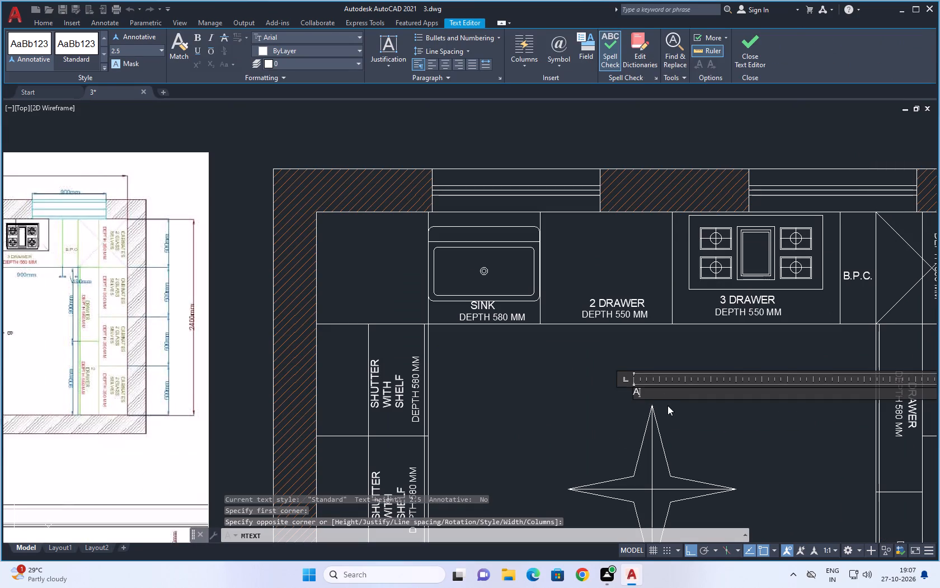
Set the text height of the letter A to 70 and finish the text.
drag(646, 394, 551, 396)
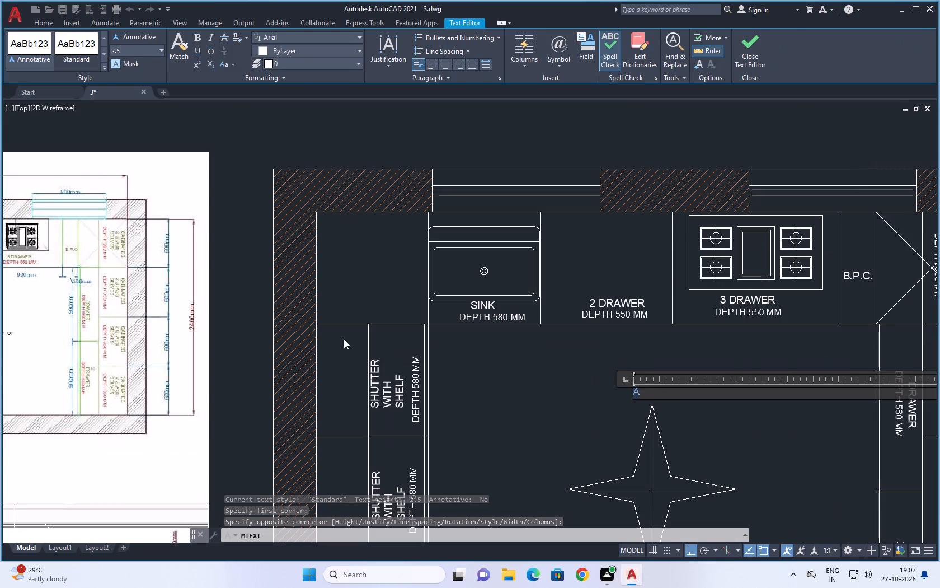
click(149, 51)
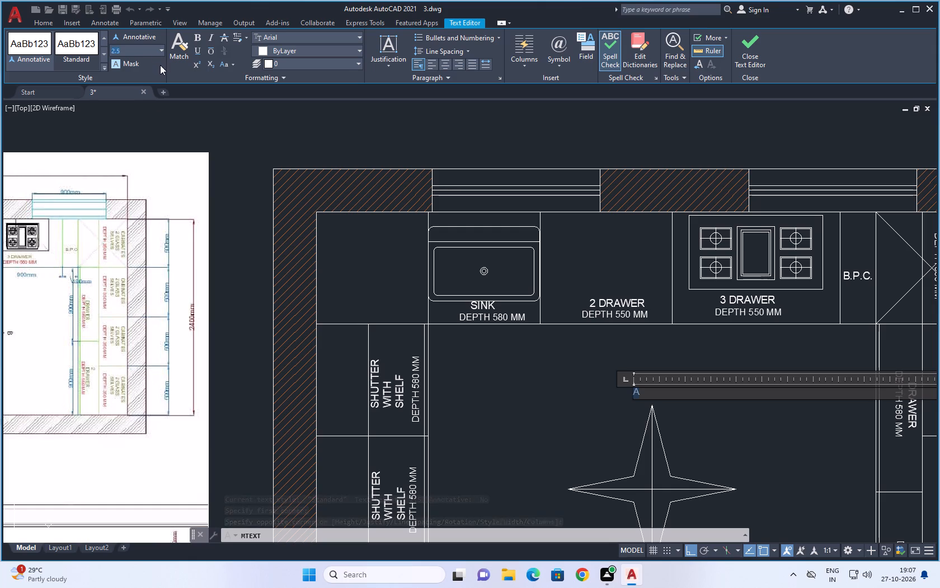
key(BackSpace)
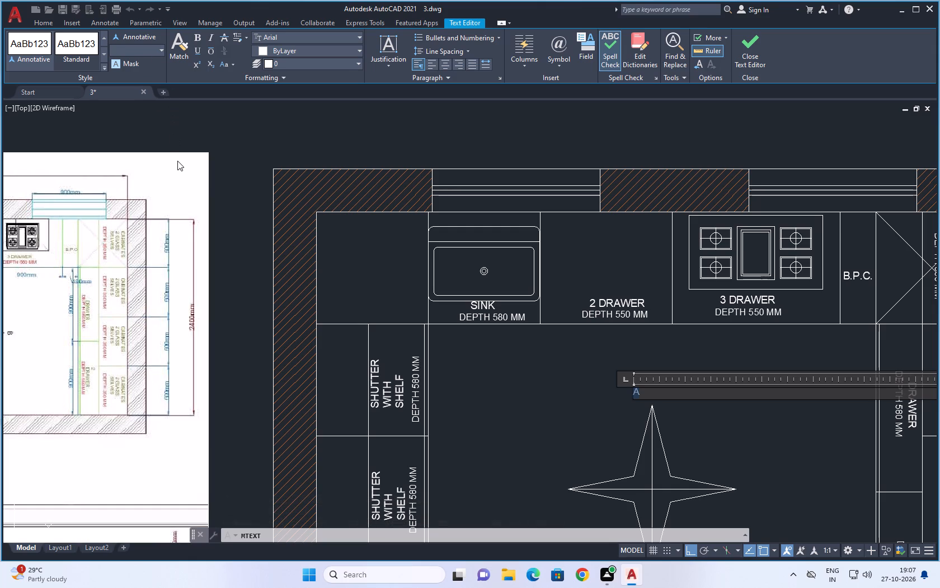
key(7)
key(0)
key(Return)
click(447, 379)
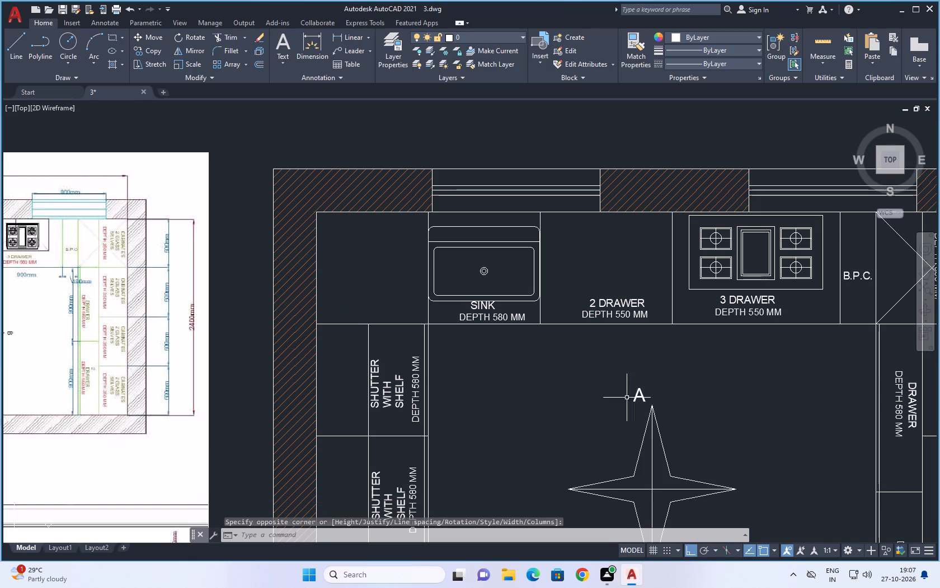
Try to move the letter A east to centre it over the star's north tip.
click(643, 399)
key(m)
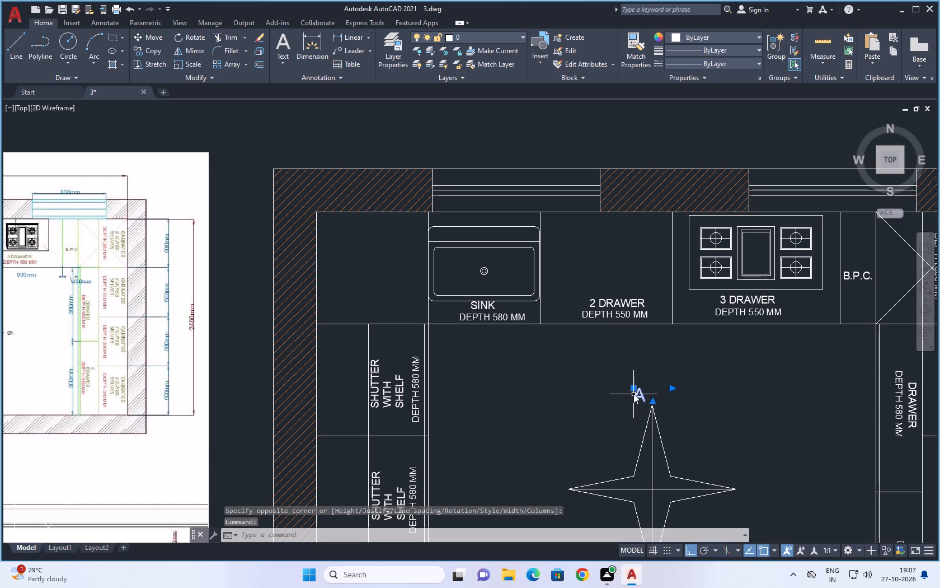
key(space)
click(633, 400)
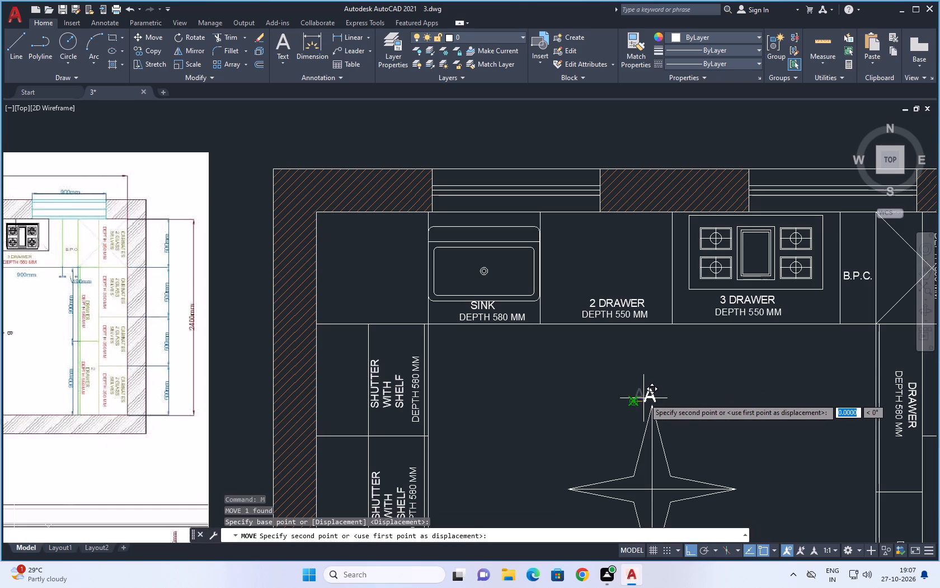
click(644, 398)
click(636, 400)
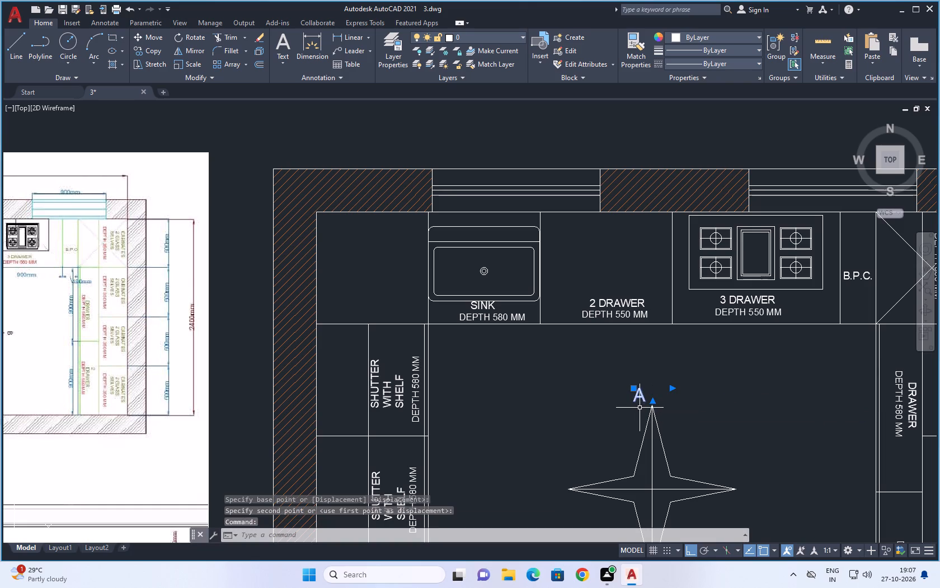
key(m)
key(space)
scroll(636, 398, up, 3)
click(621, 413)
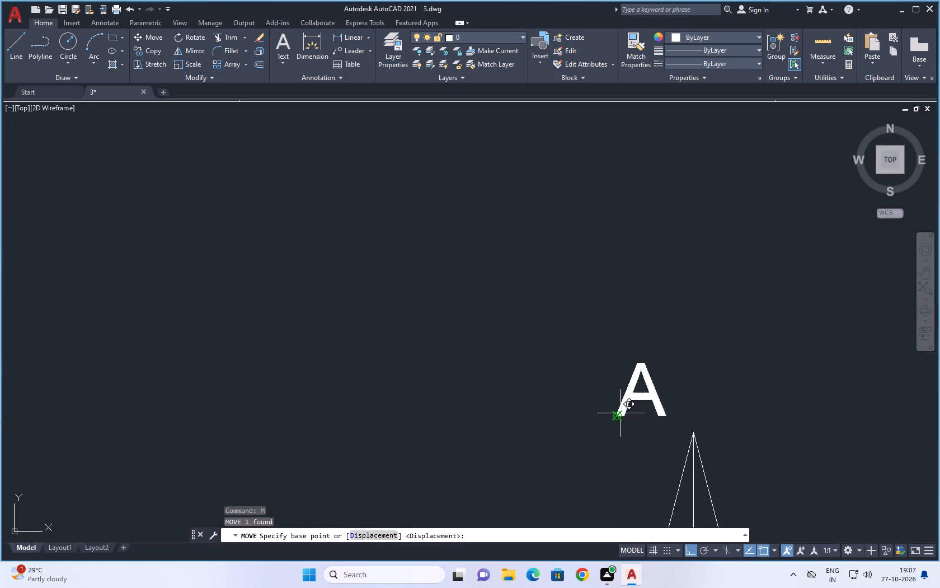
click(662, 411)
Move the letter A about 86 mm straight east, above the star's north tip.
click(656, 407)
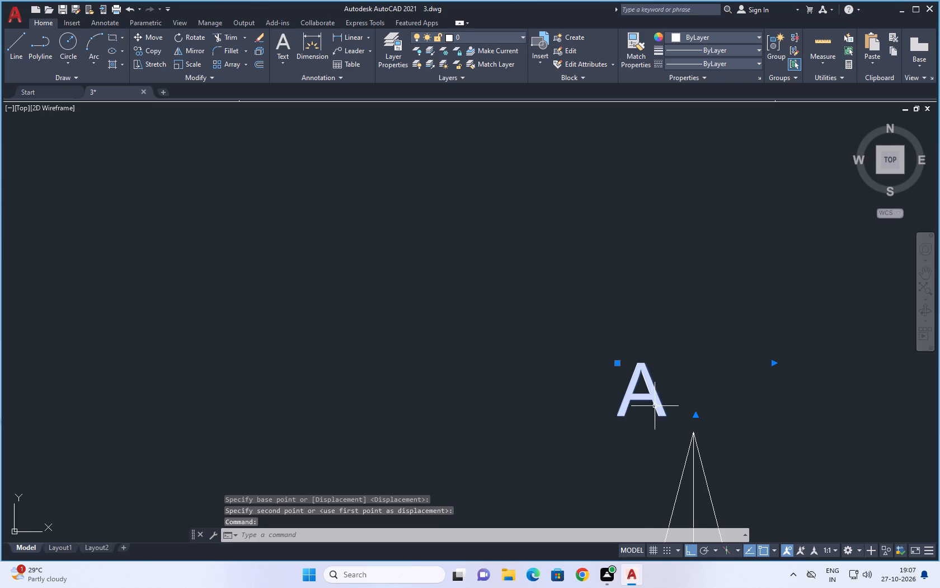
key(m)
key(space)
drag(619, 419, 627, 419)
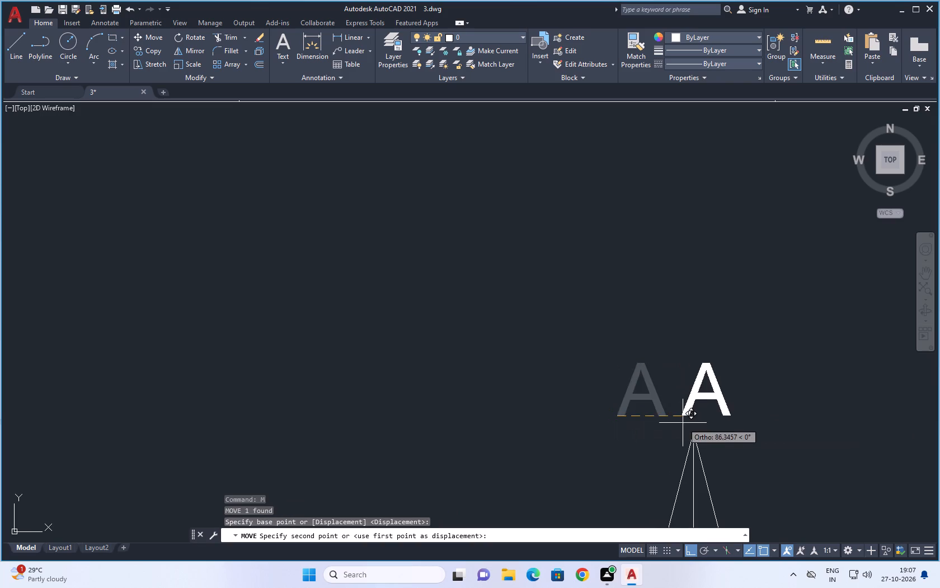
click(683, 423)
Move the letter A slightly back west so it is centred above the star's north tip.
click(686, 416)
key(m)
key(space)
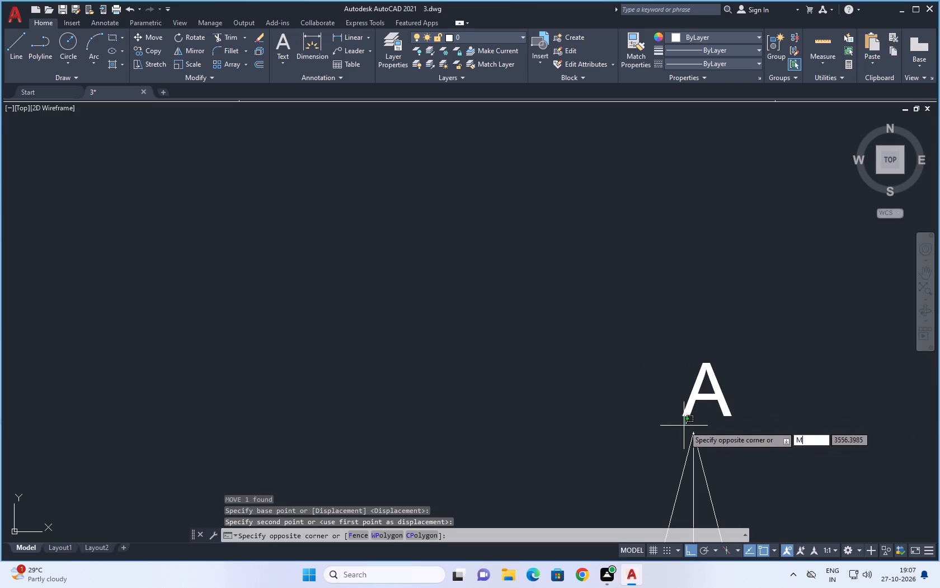
click(682, 417)
right_click(683, 415)
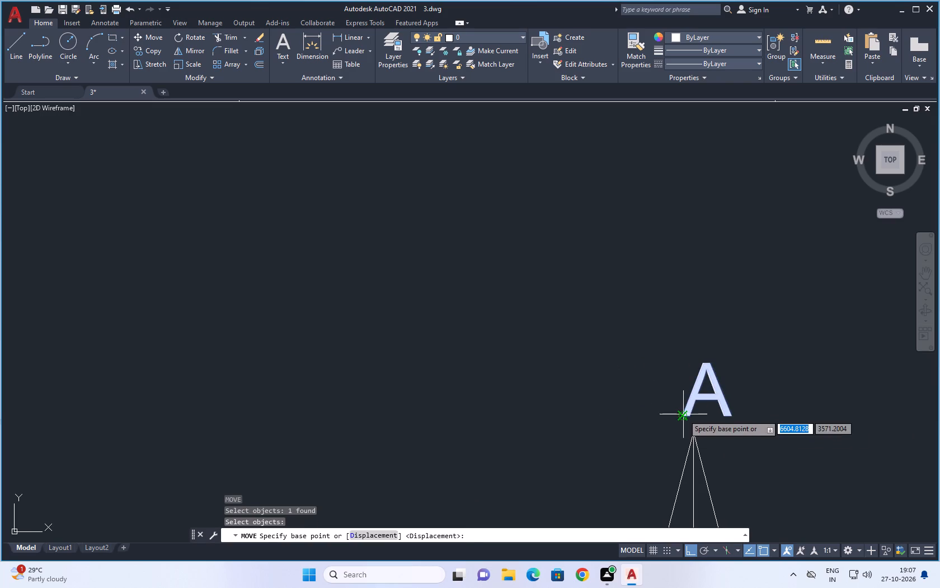
click(683, 416)
click(668, 422)
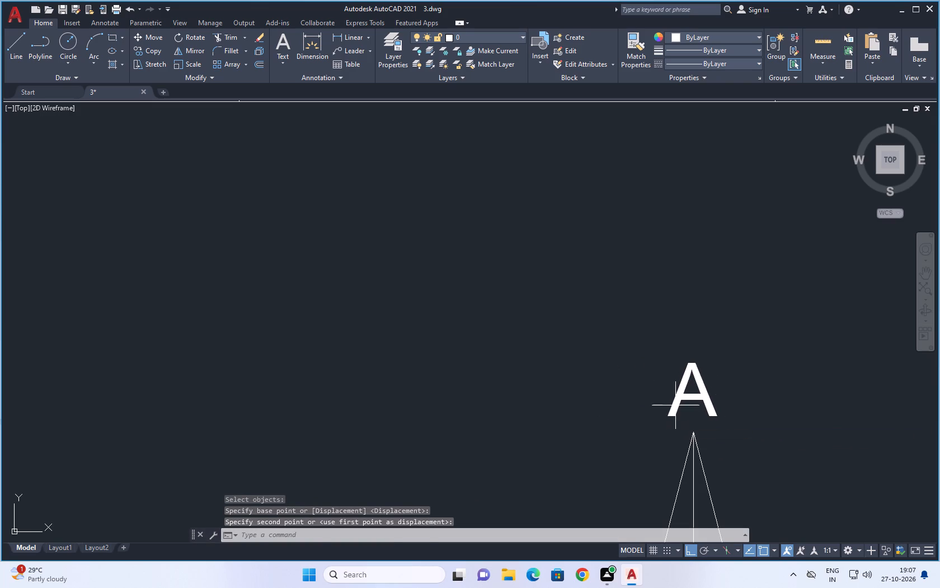
click(675, 405)
scroll(630, 362, down, 4)
key(Escape)
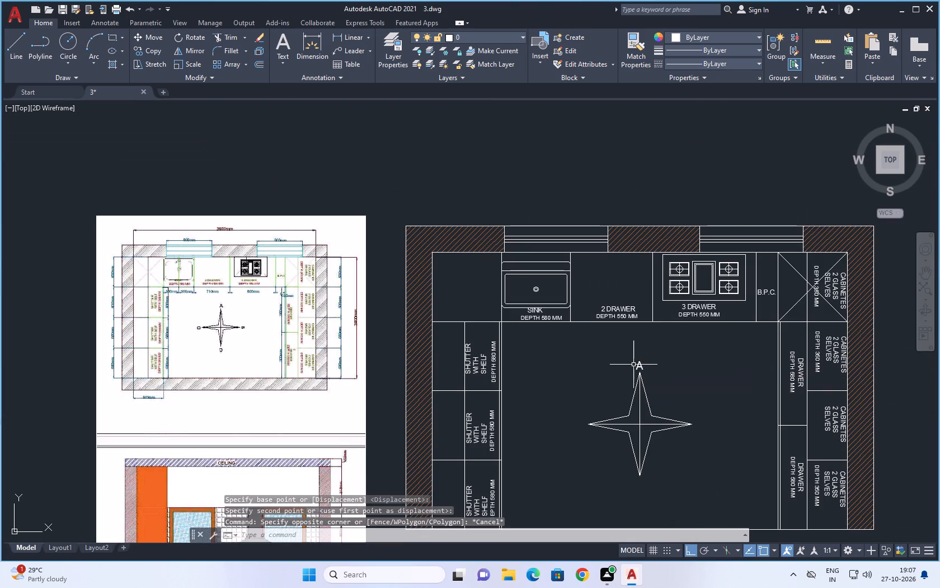
Mirror the letter A across the star's horizontal axis to its south tip, keeping the original.
click(638, 365)
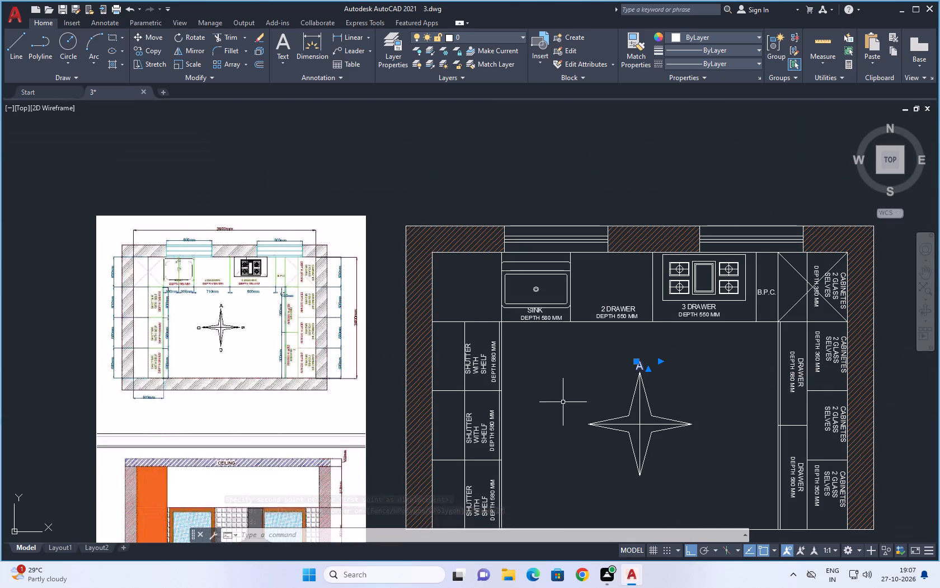
key(m)
key(i)
key(space)
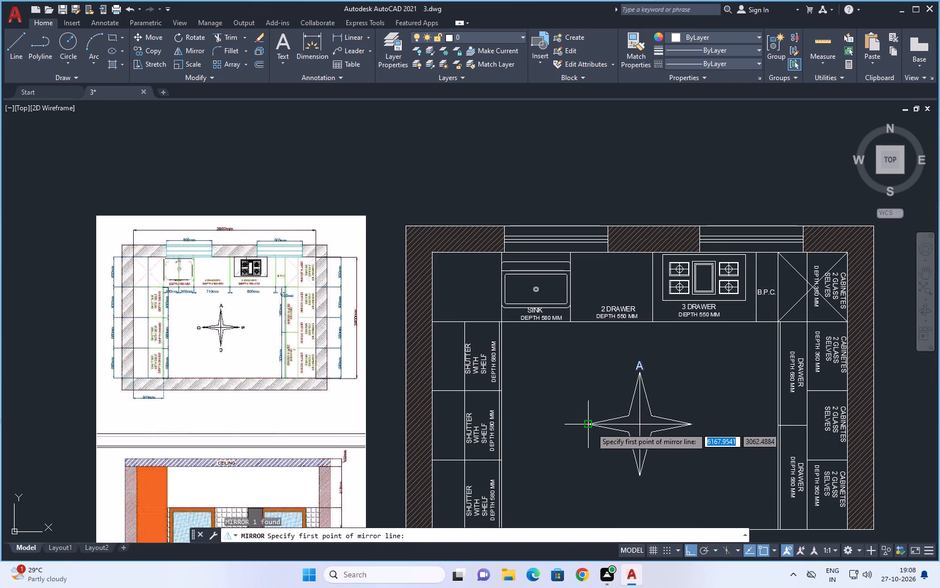
click(591, 427)
click(690, 426)
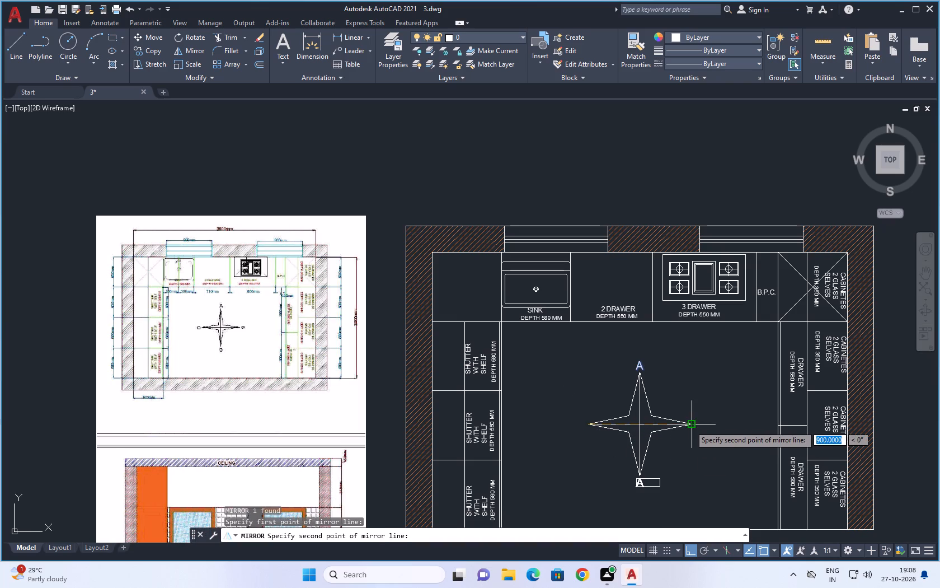
key(space)
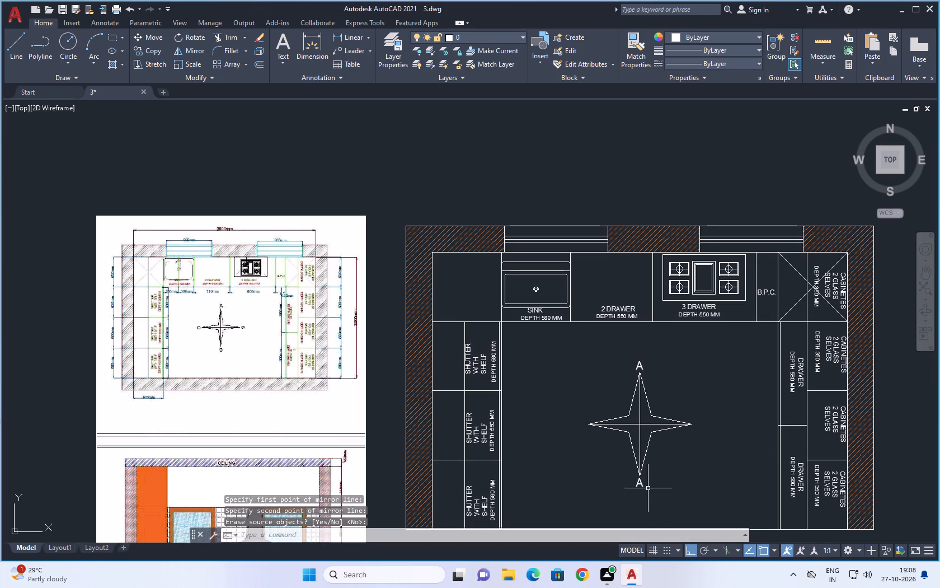
Change the mirrored letter below the star's south tip to C.
click(640, 482)
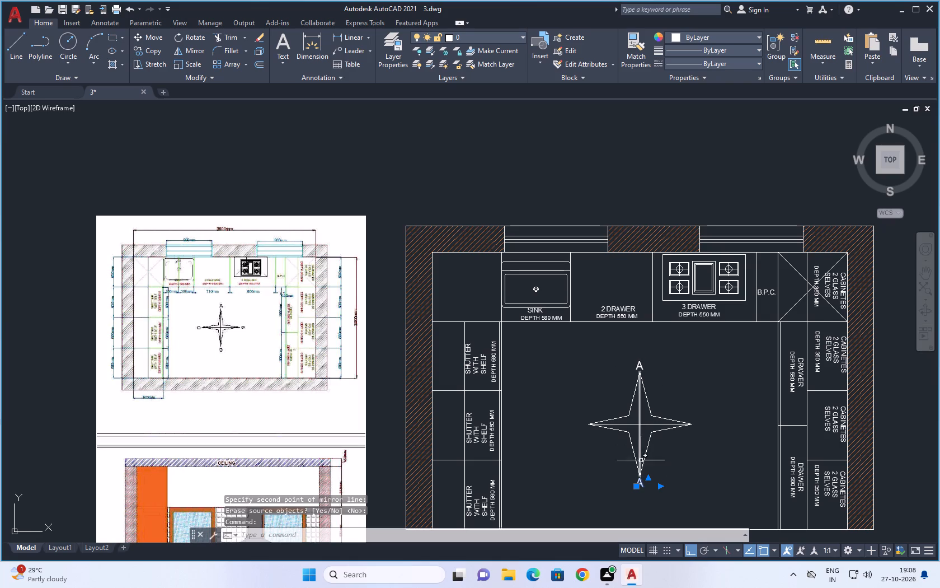
key(Escape)
double_click(637, 485)
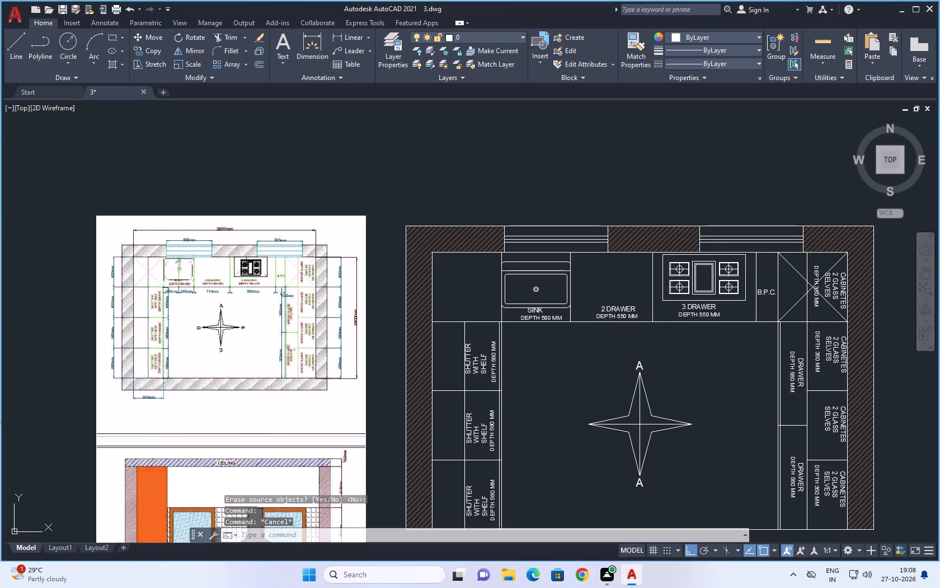
click(645, 480)
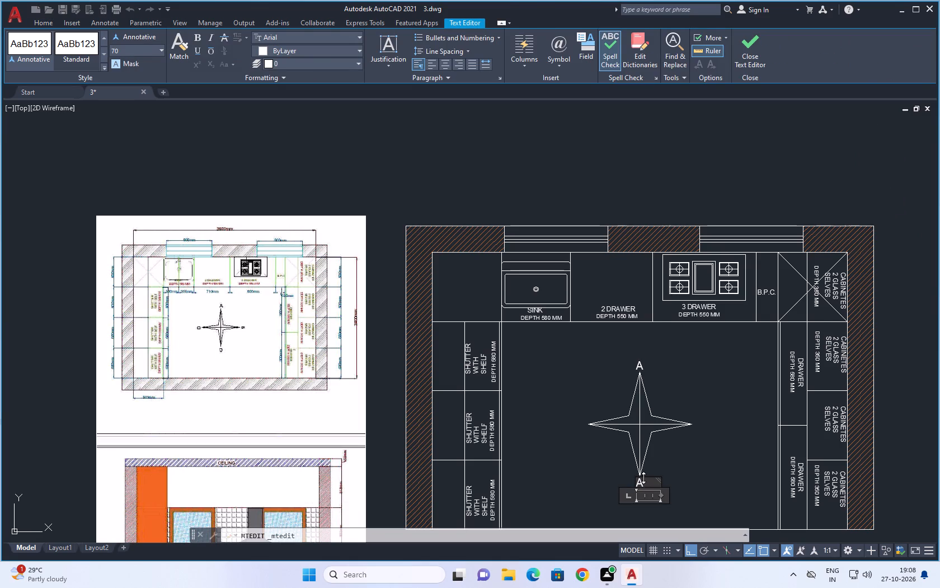
key(BackSpace)
key(c)
click(623, 473)
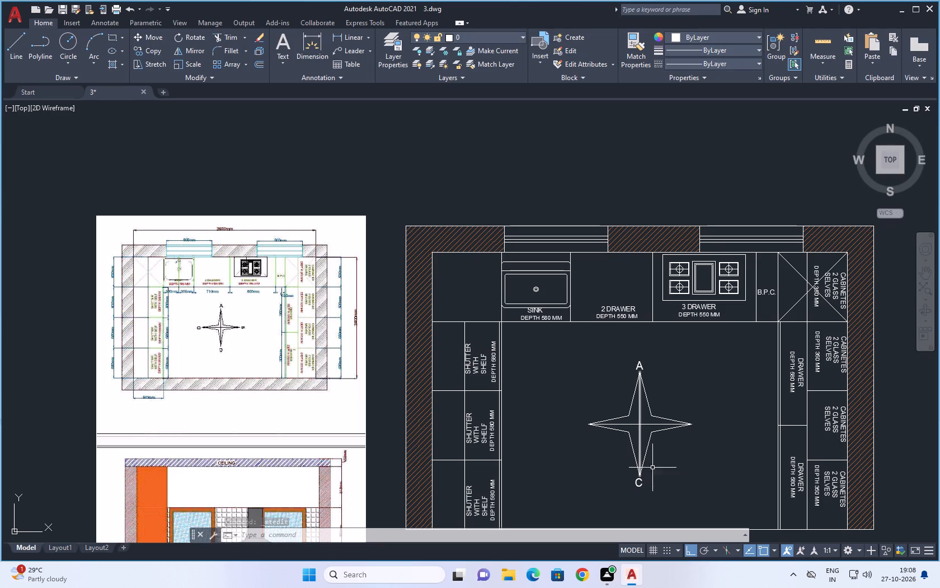
Paste a copy of the letter C beside the star's east tip and change it to B.
click(640, 486)
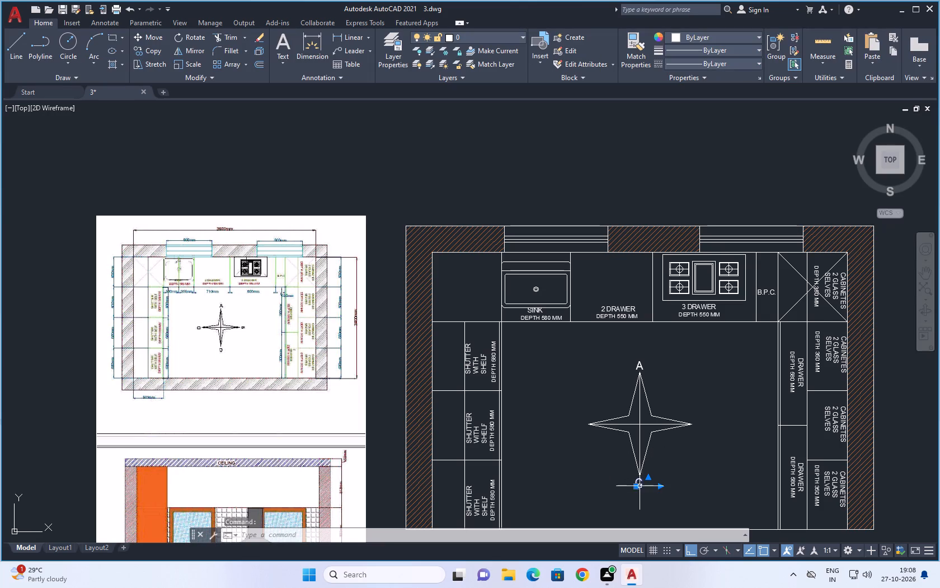
key(ctrl+c)
key(ctrl+v)
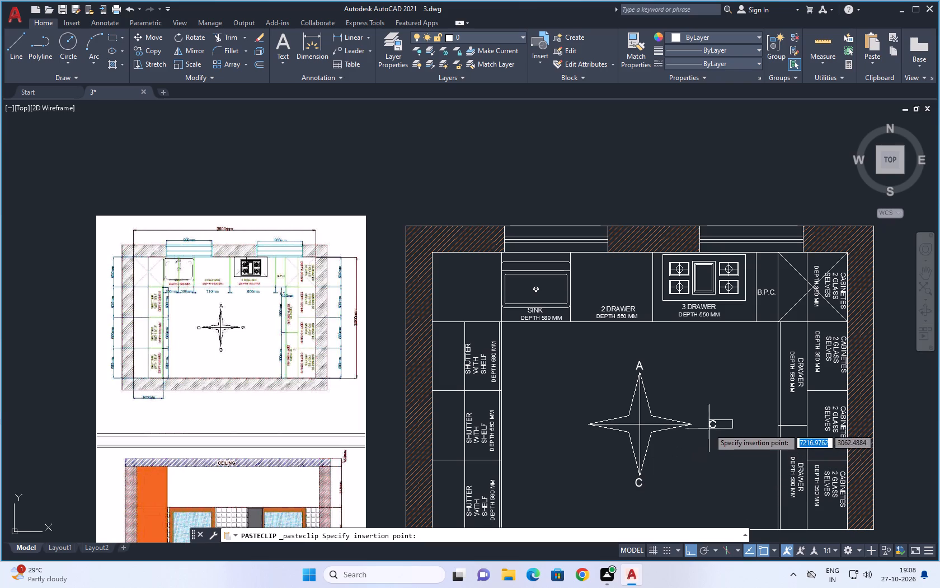
scroll(689, 428, up, 3)
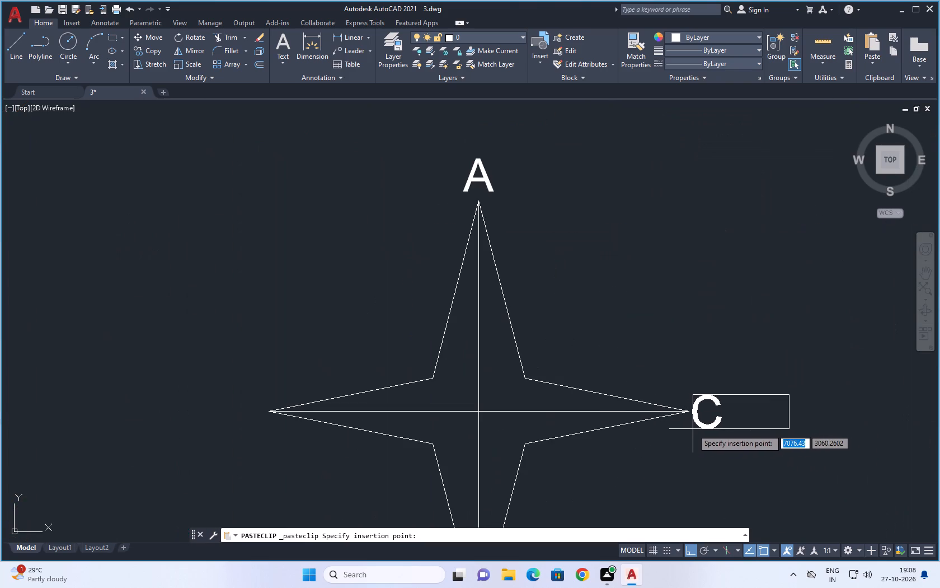
click(693, 429)
double_click(697, 426)
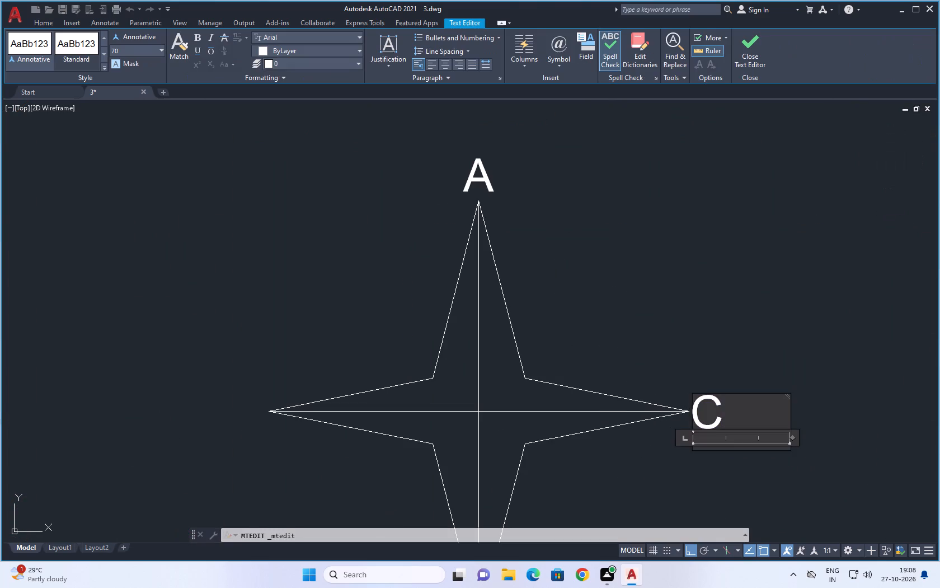
click(725, 420)
key(BackSpace)
key(b)
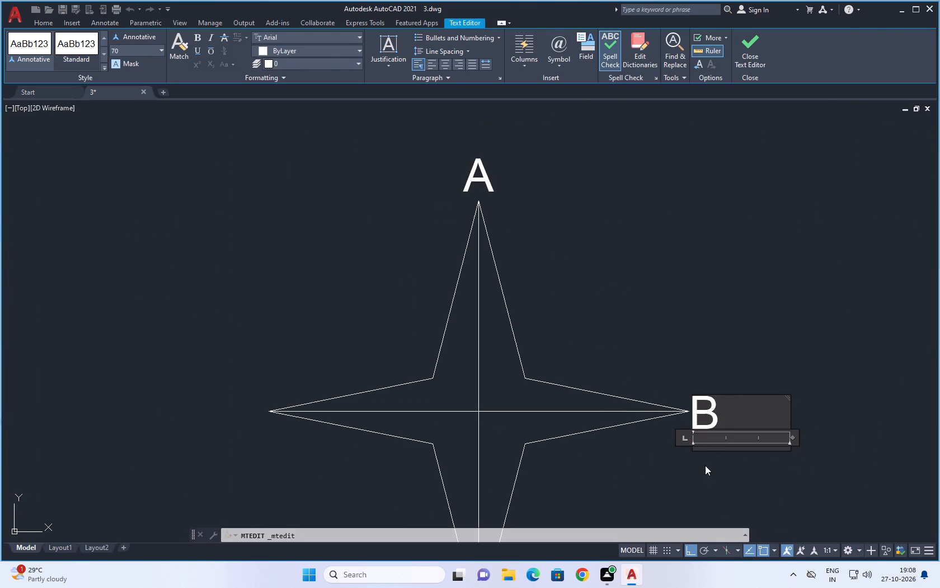
click(695, 491)
Paste another copy of the letter C beside the star's west tip and change it to D.
key(ctrl+v)
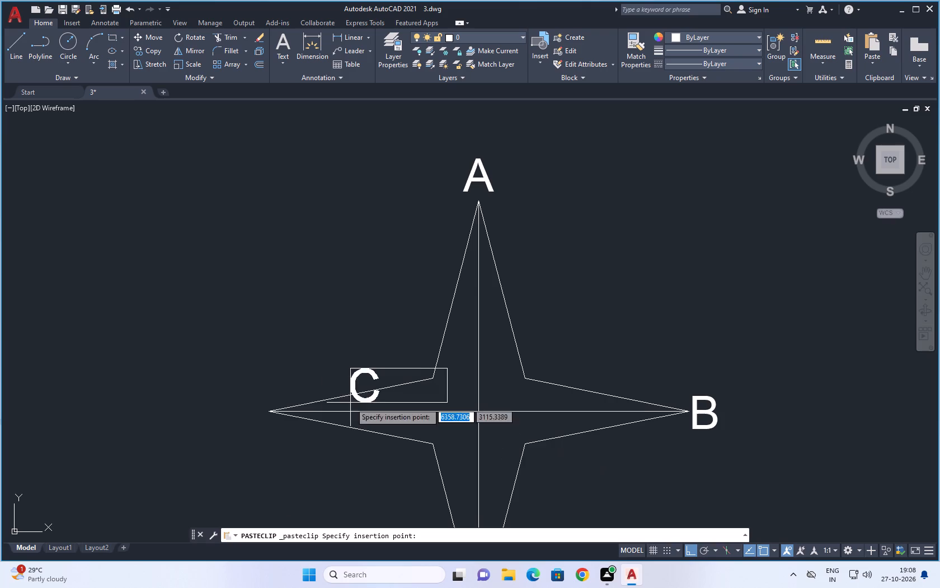
click(236, 428)
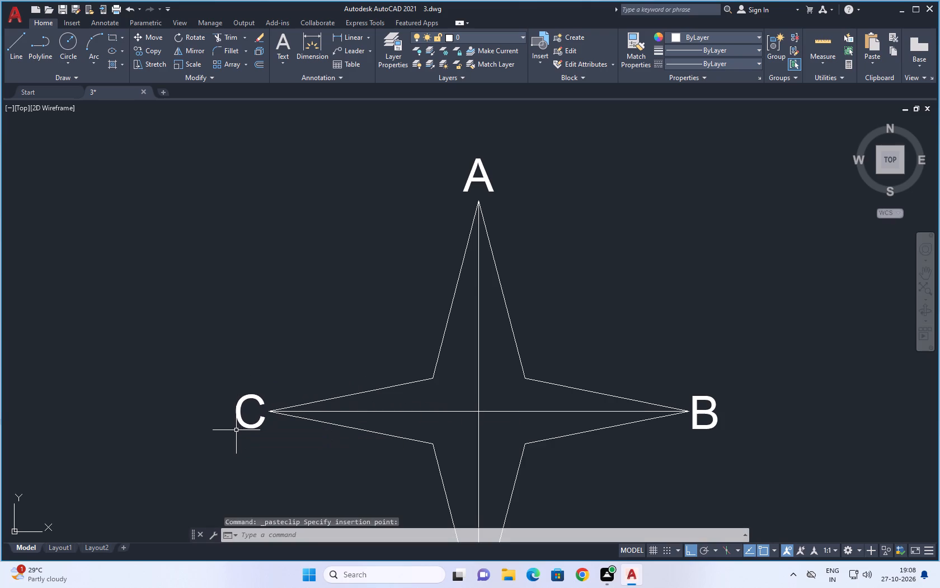
double_click(243, 427)
double_click(257, 427)
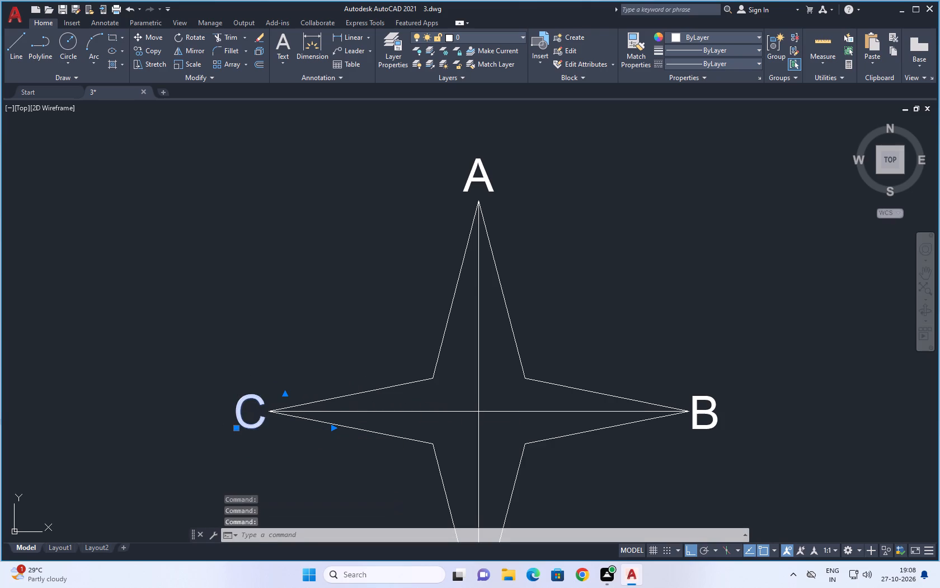
key(BackSpace)
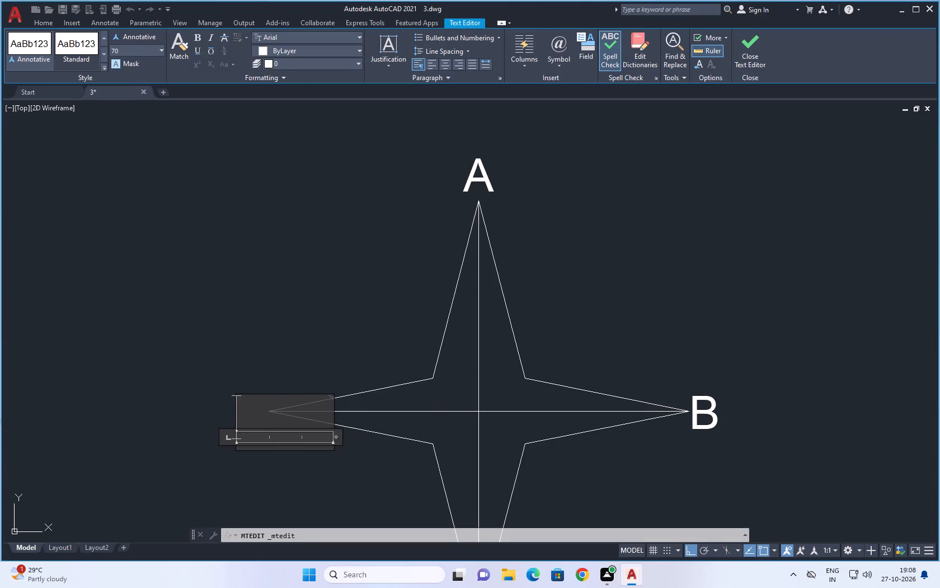
key(d)
click(248, 473)
scroll(303, 361, down, 3)
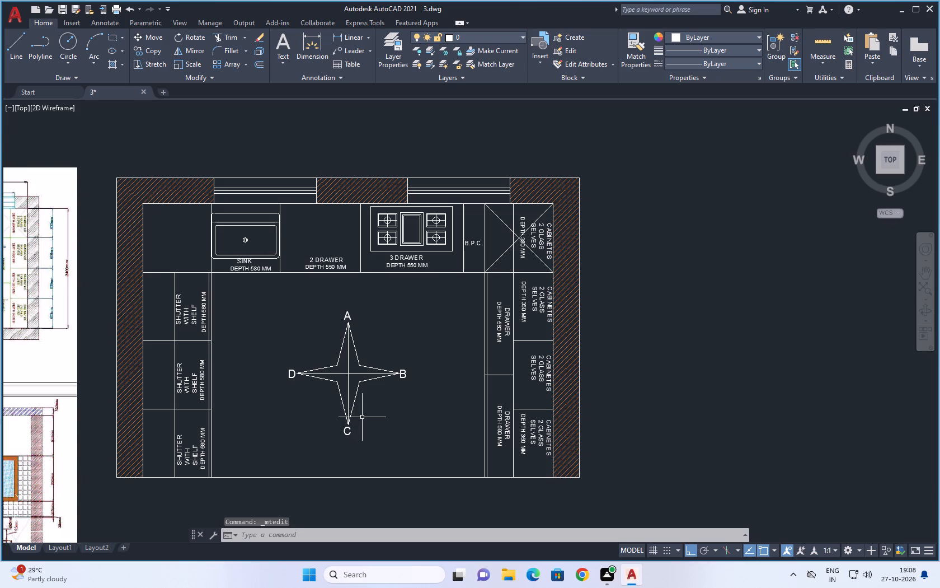
key(Escape)
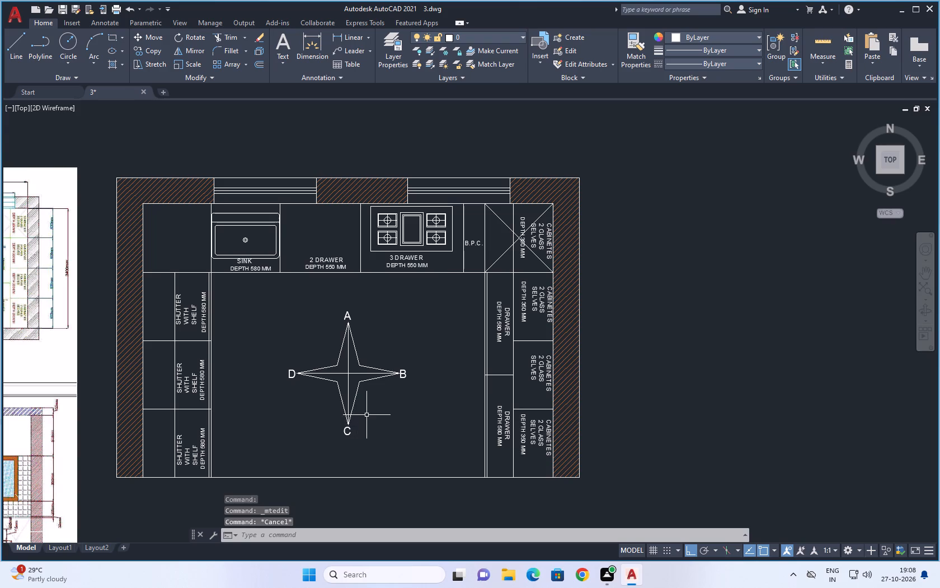
Assign the plan's bottom boundary line to the BROWN layer in its properties.
scroll(388, 376, down, 2)
scroll(388, 376, up, 2)
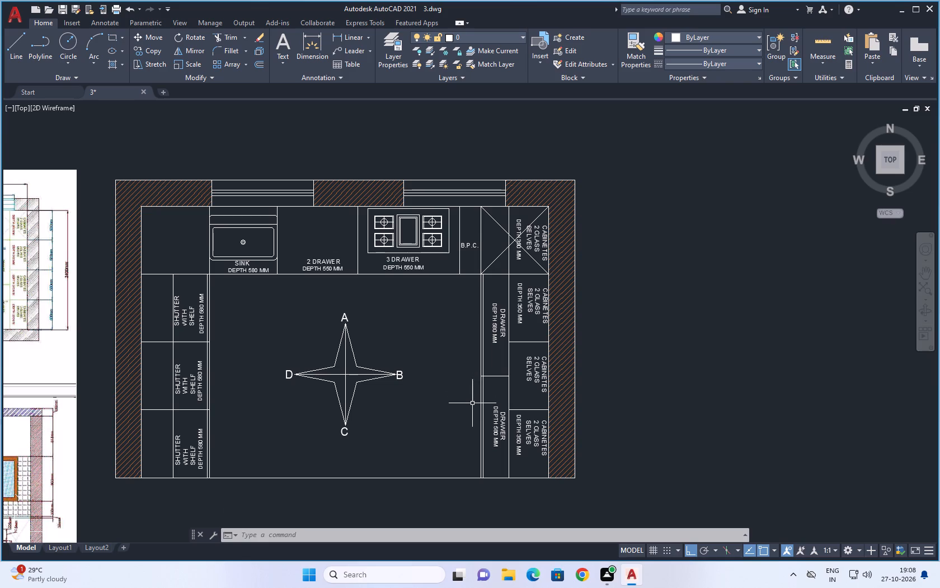
key(ctrl+1)
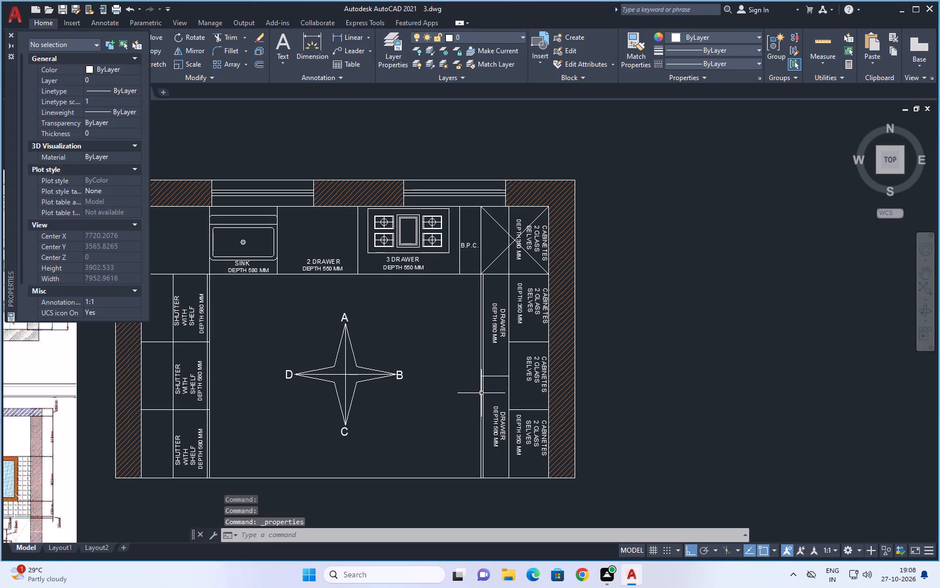
click(397, 478)
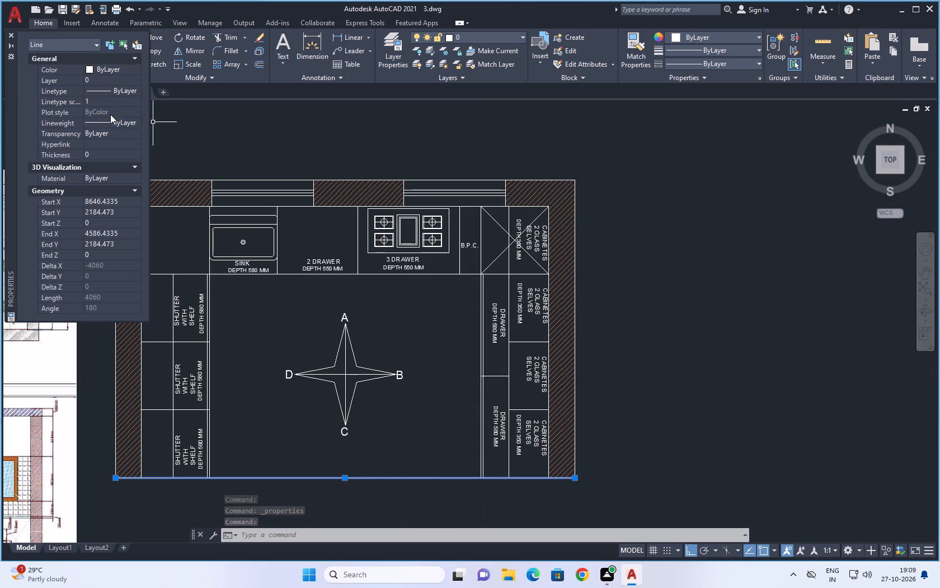
click(125, 80)
click(126, 80)
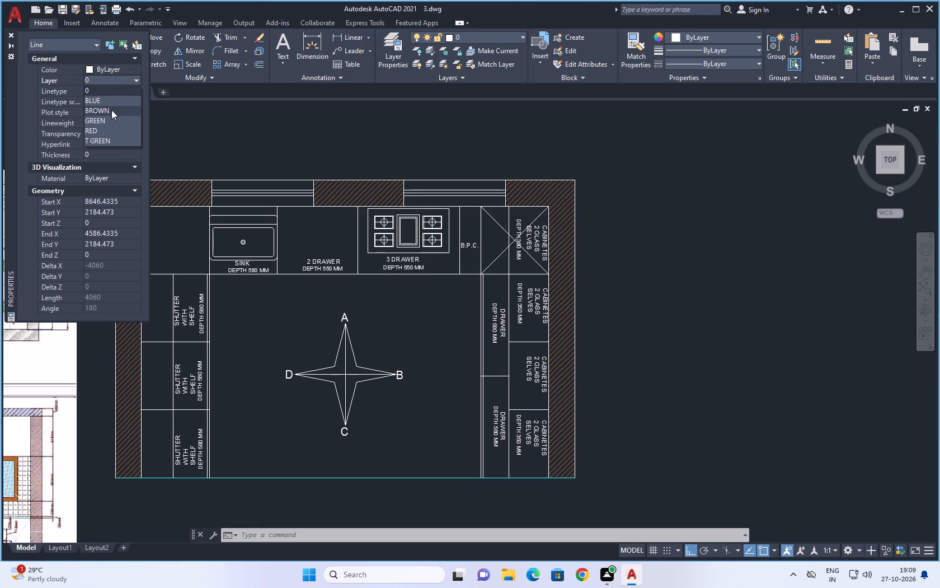
click(110, 110)
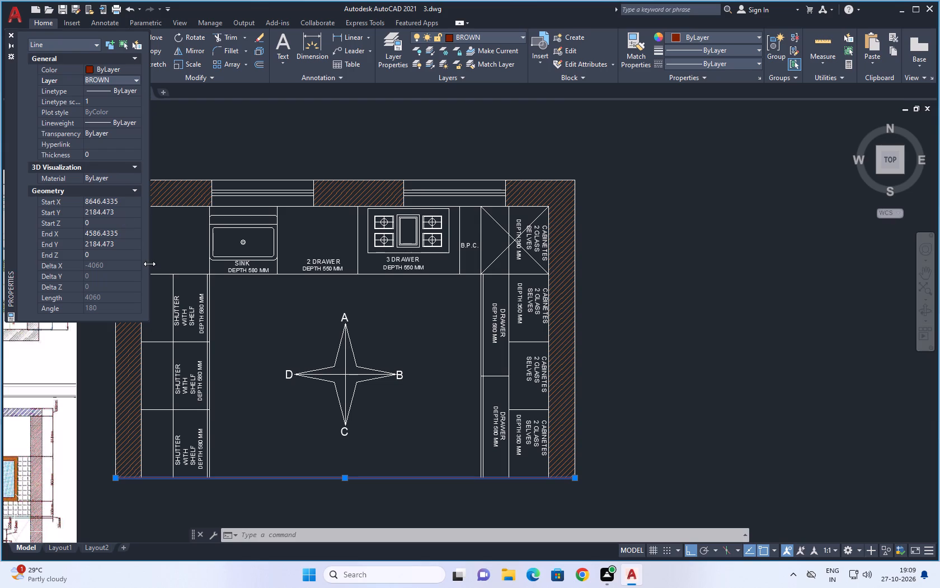
key(space)
key(Escape)
Match the brown bottom boundary line's properties onto the inner and outer outlines of the left, top and right walls.
key(m)
key(a)
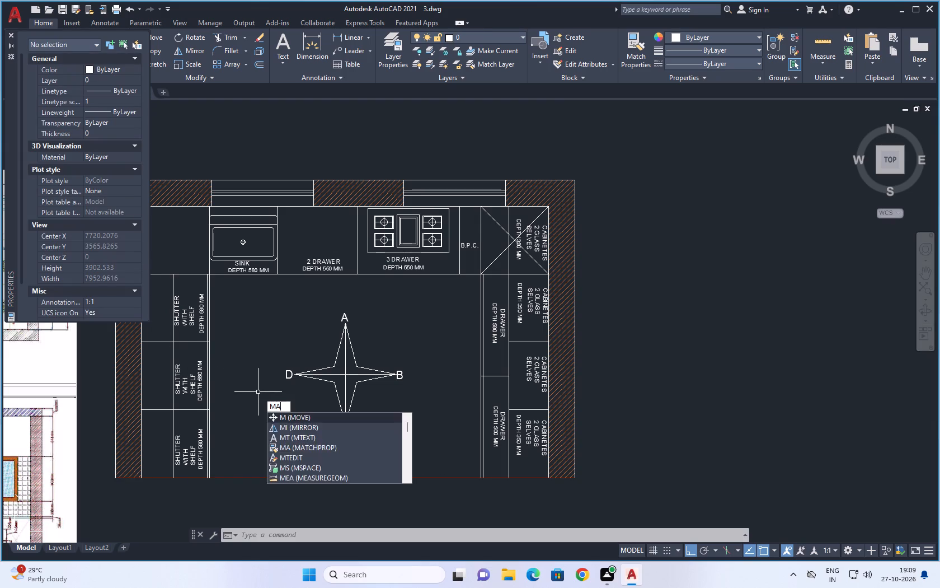
key(space)
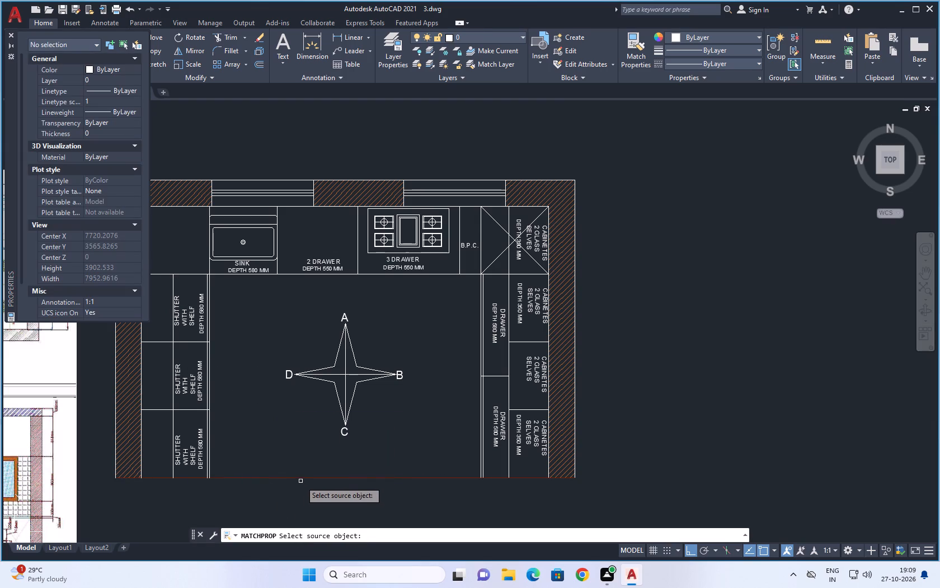
click(303, 478)
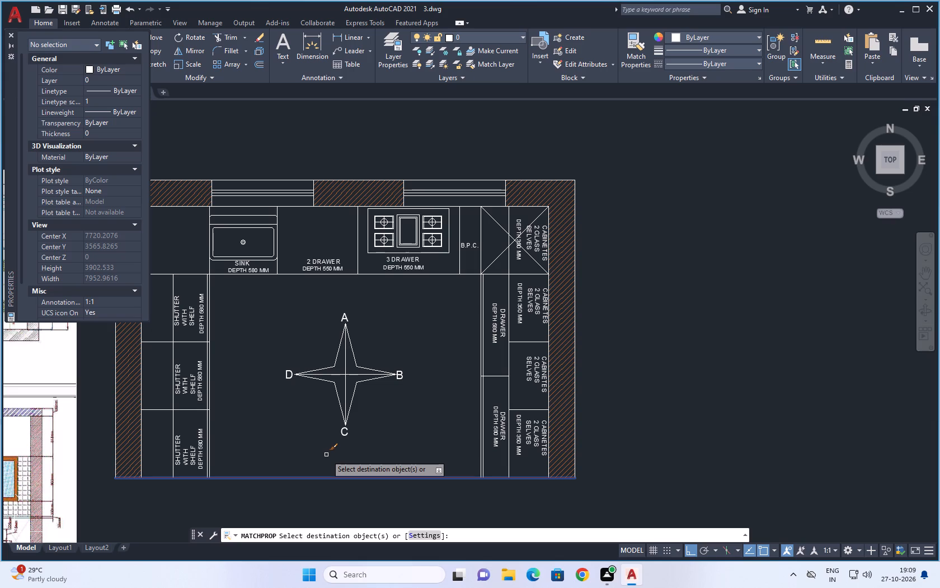
scroll(324, 456, down, 1)
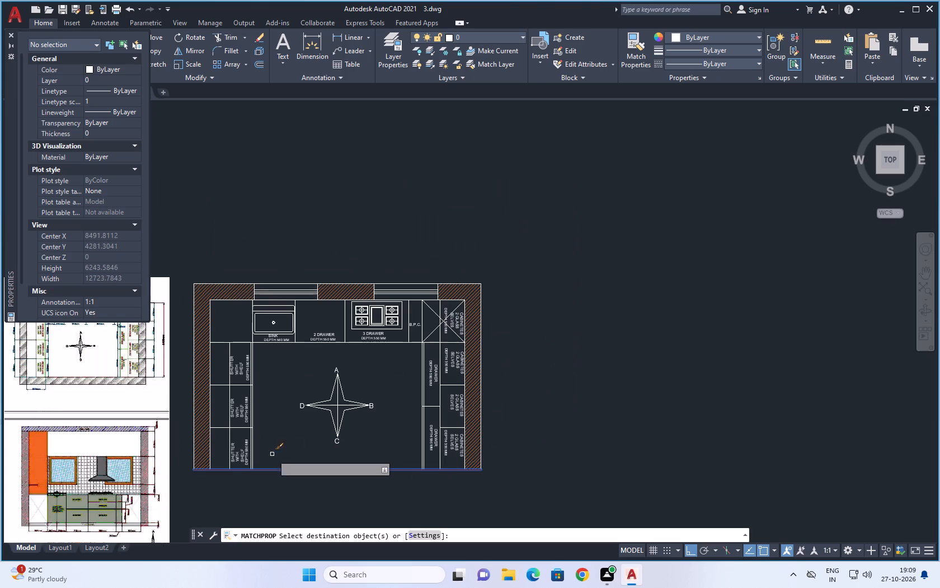
click(194, 413)
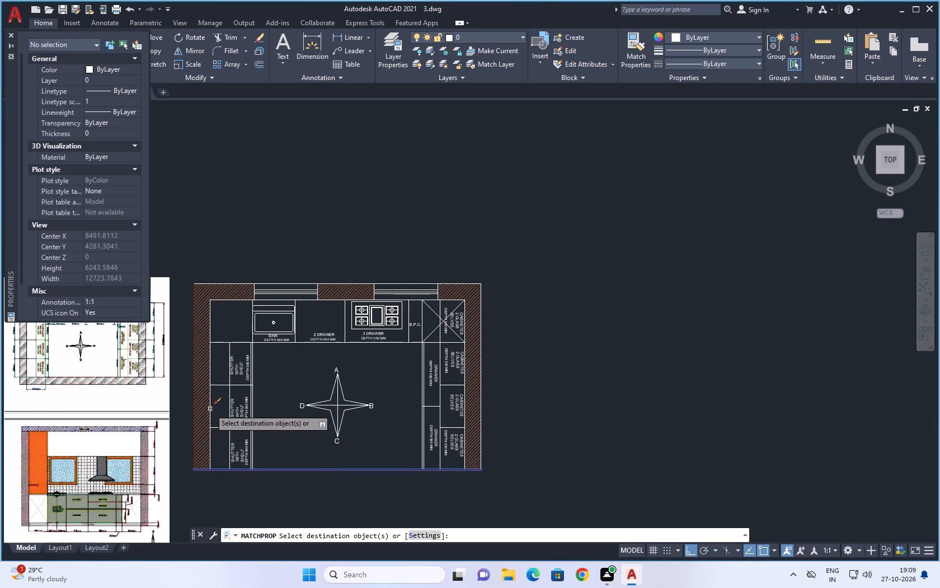
click(209, 409)
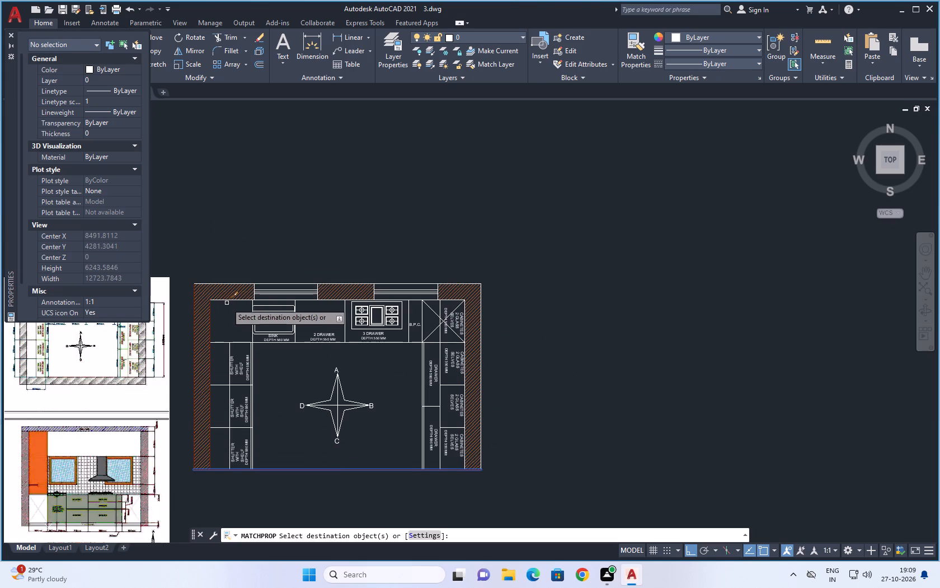
click(229, 302)
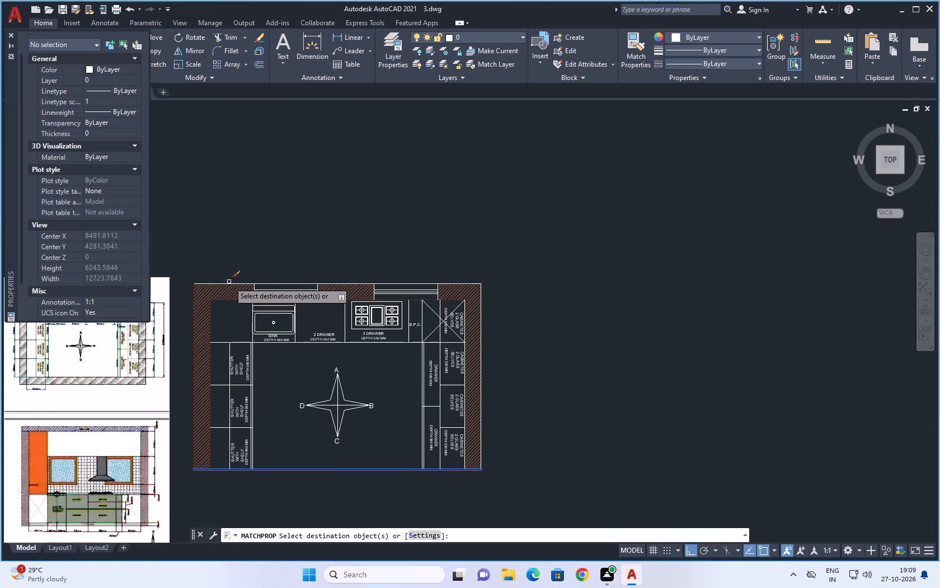
click(229, 284)
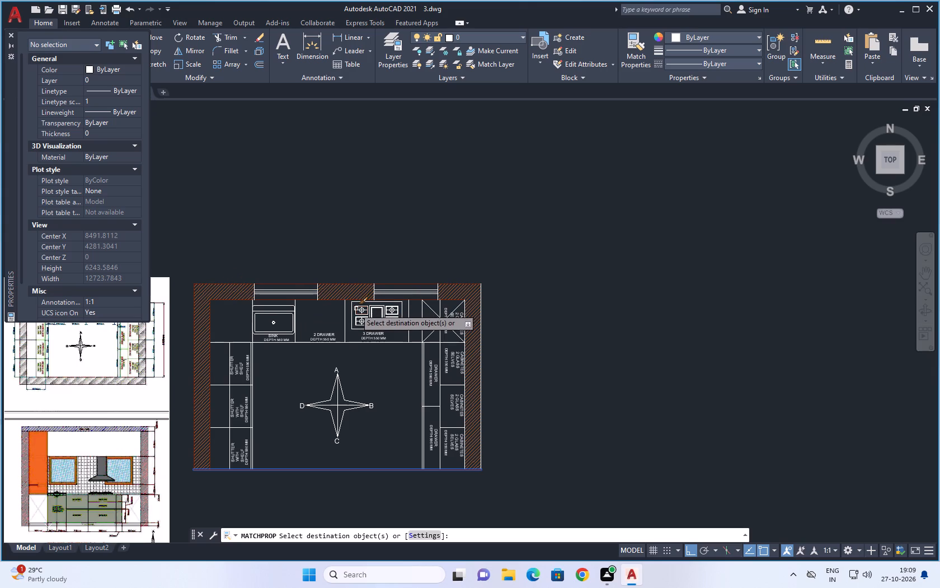
click(482, 335)
click(464, 339)
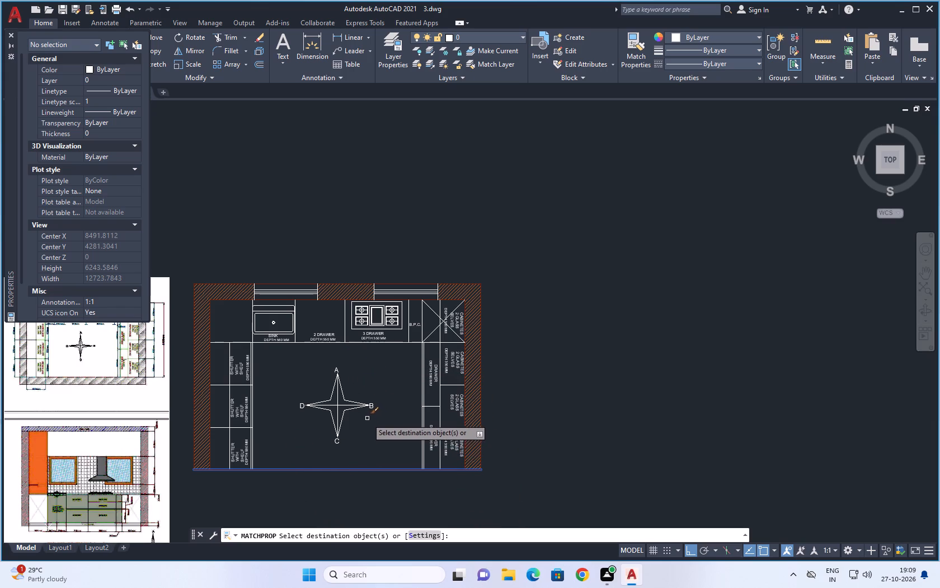
key(space)
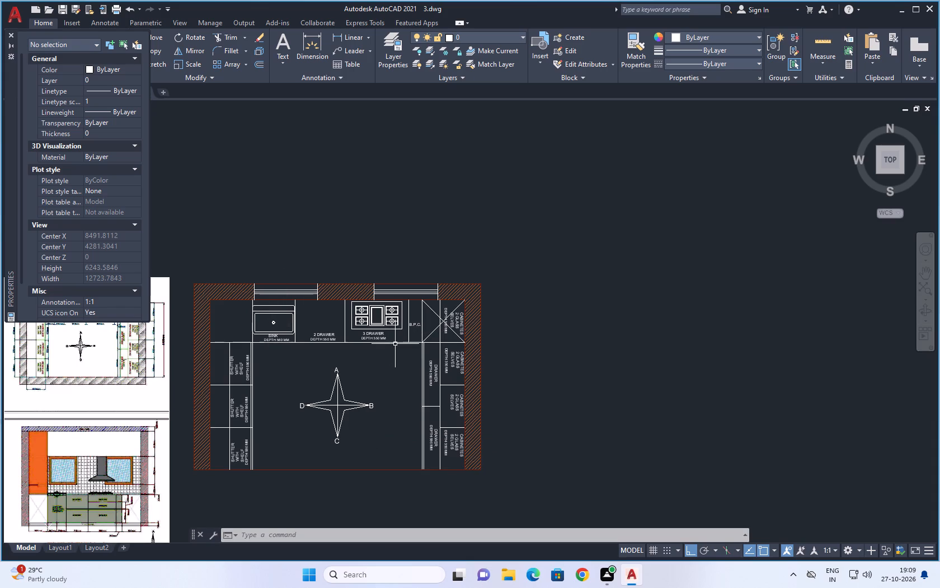
key(Escape)
Extend the vertical line of the left shutter cabinets up through the corner unit to the top wall.
key(e)
text(X)
key(space)
key(space)
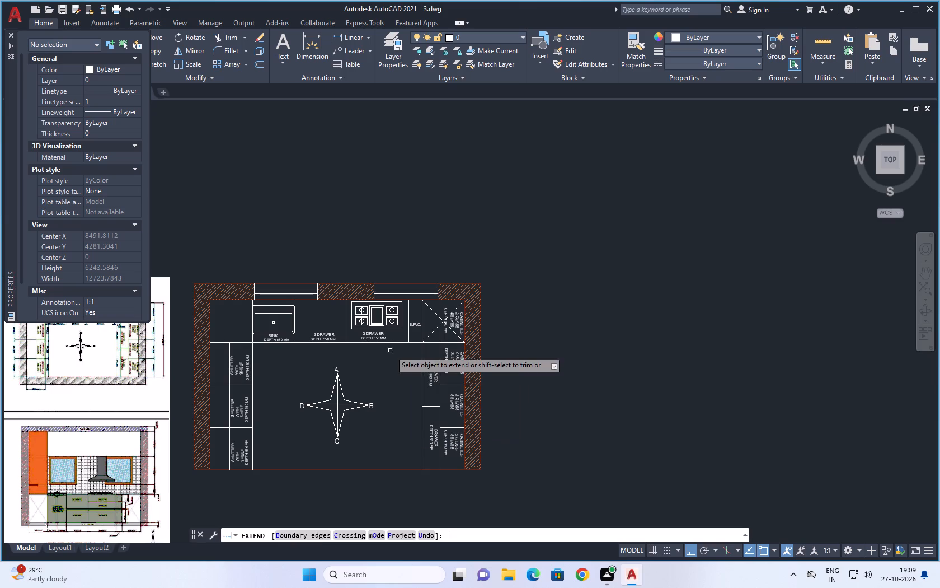
click(230, 352)
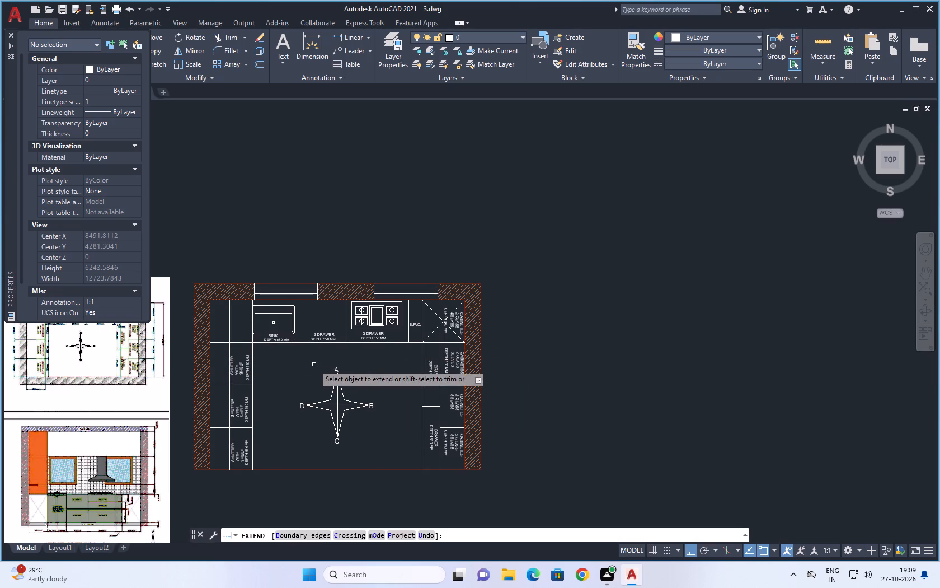
key(Escape)
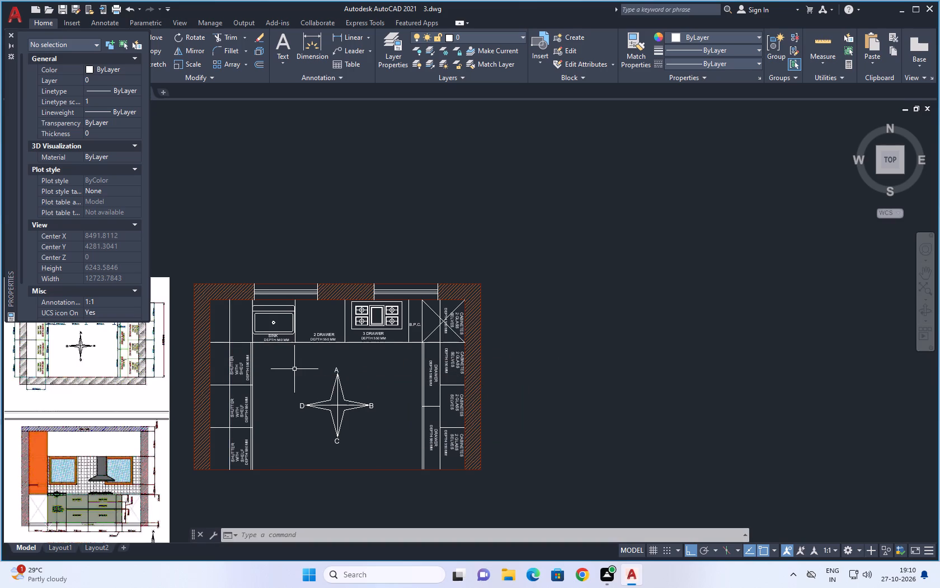
Draw two crossing diagonal lines between opposite corners of the corner unit left of the sink.
key(l)
key(space)
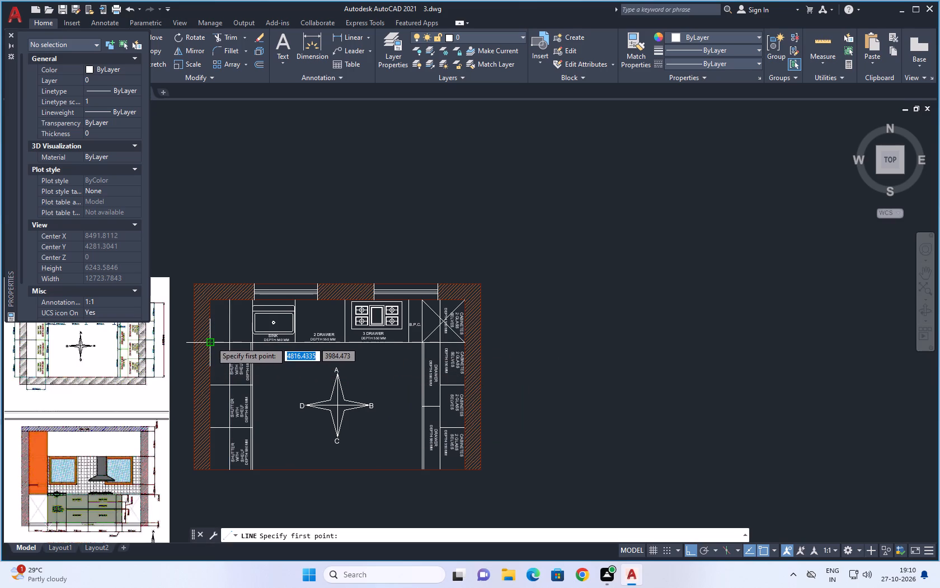
click(211, 342)
click(252, 301)
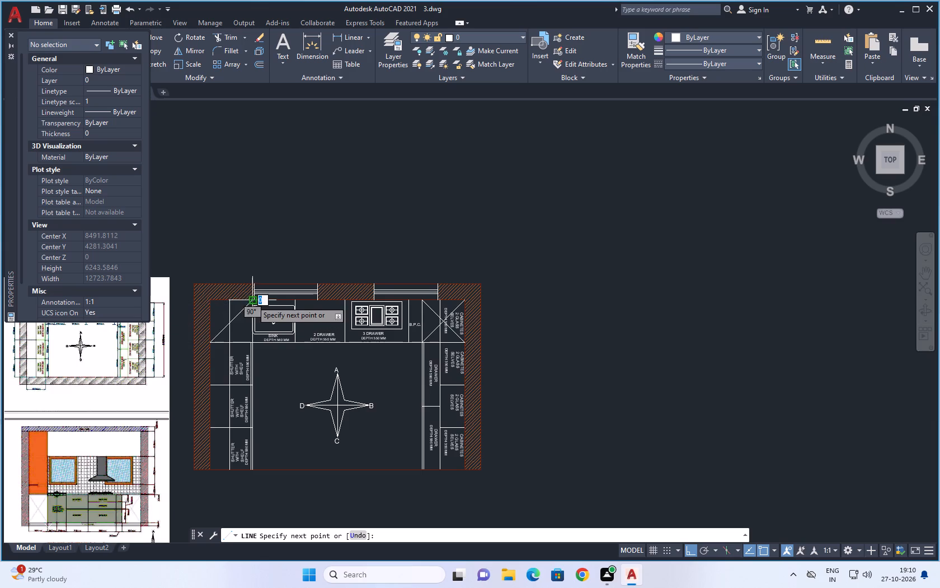
key(space)
key(space)
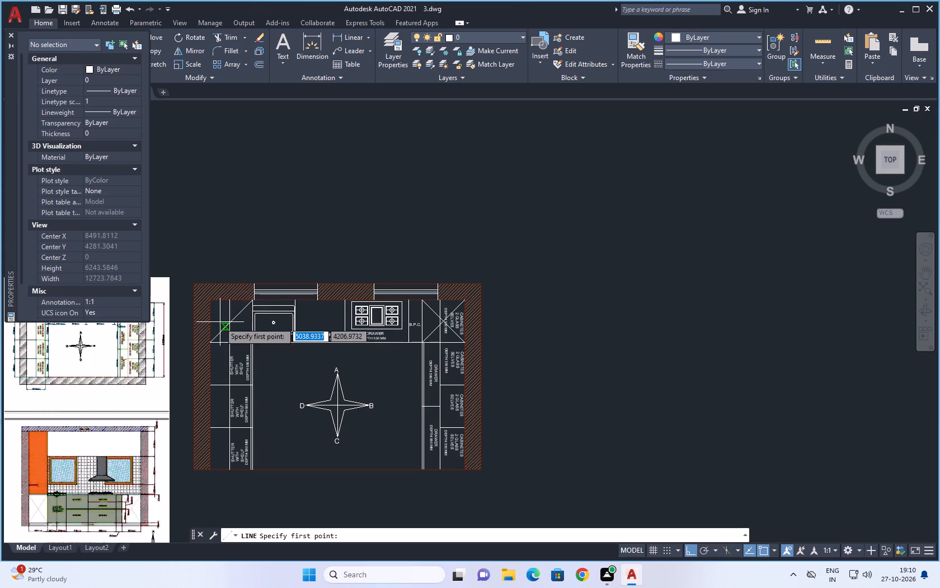
click(211, 301)
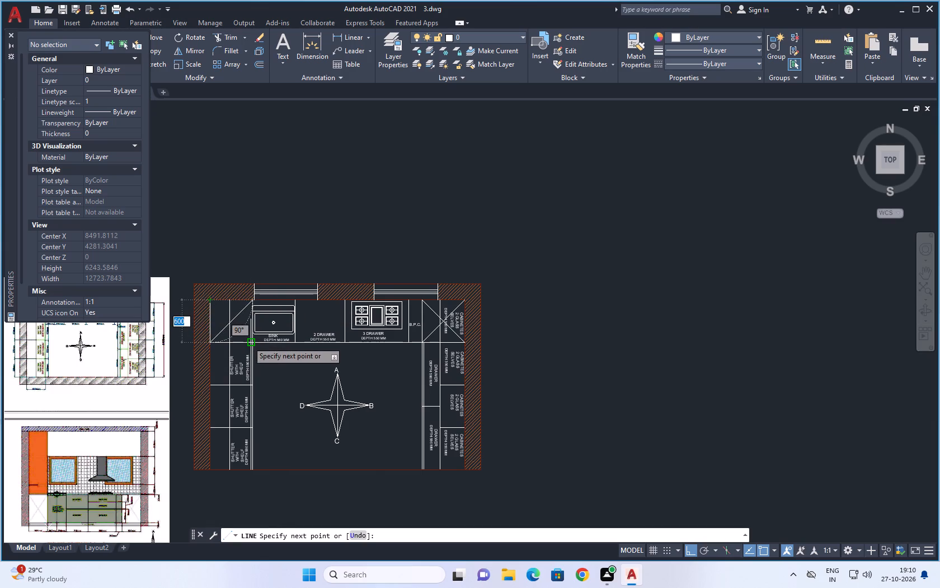
scroll(248, 342, up, 4)
click(262, 352)
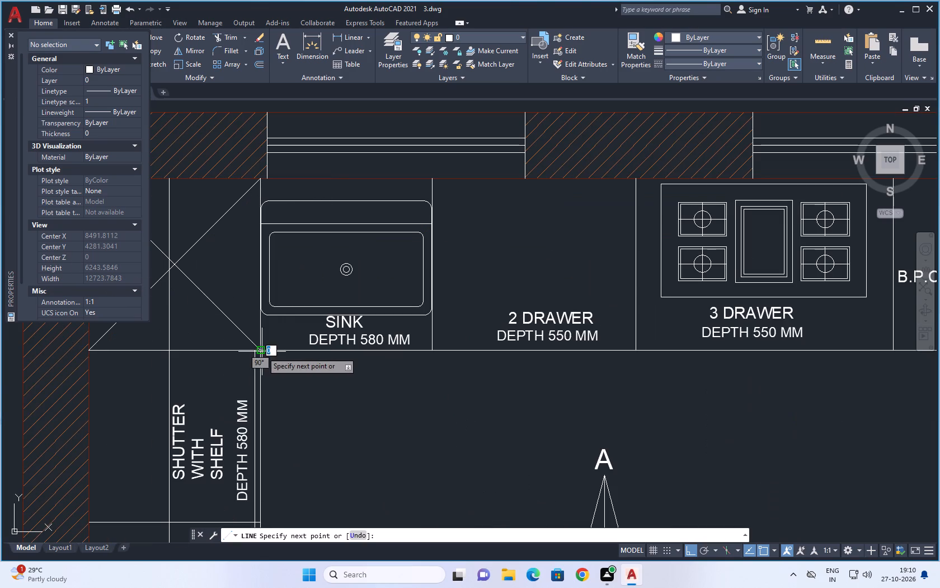
key(Escape)
Set the colour of the four diagonal lines in both top corner units to index colour 253.
scroll(341, 391, down, 3)
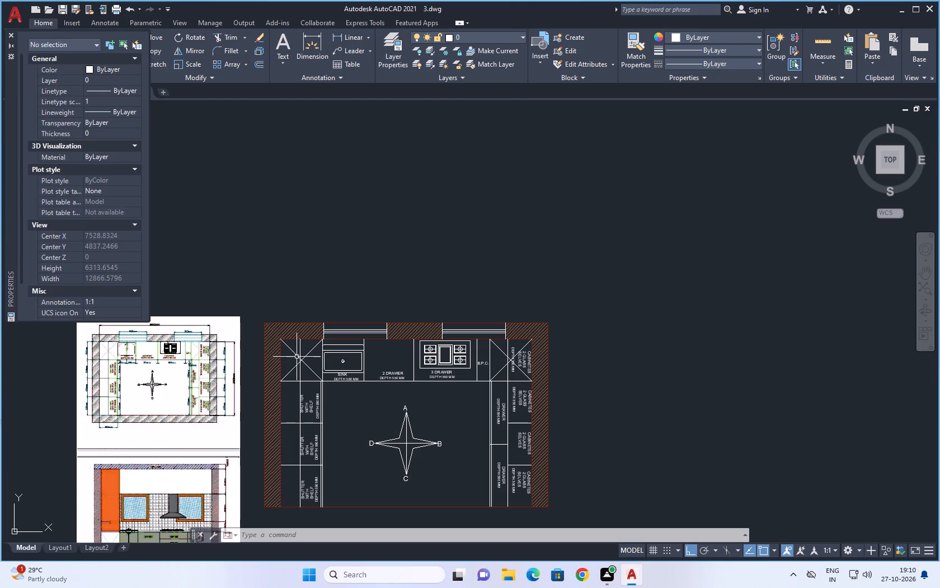
click(297, 356)
click(294, 369)
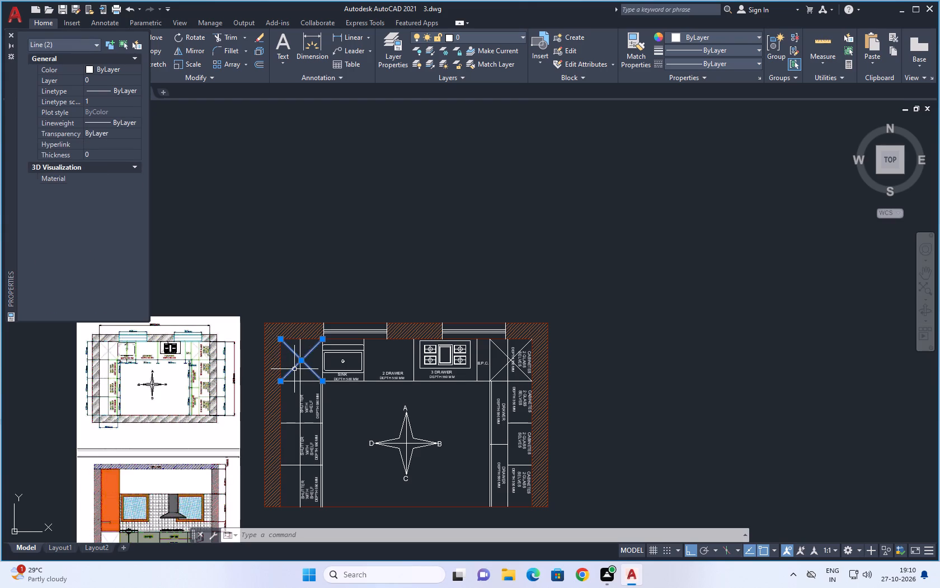
click(498, 348)
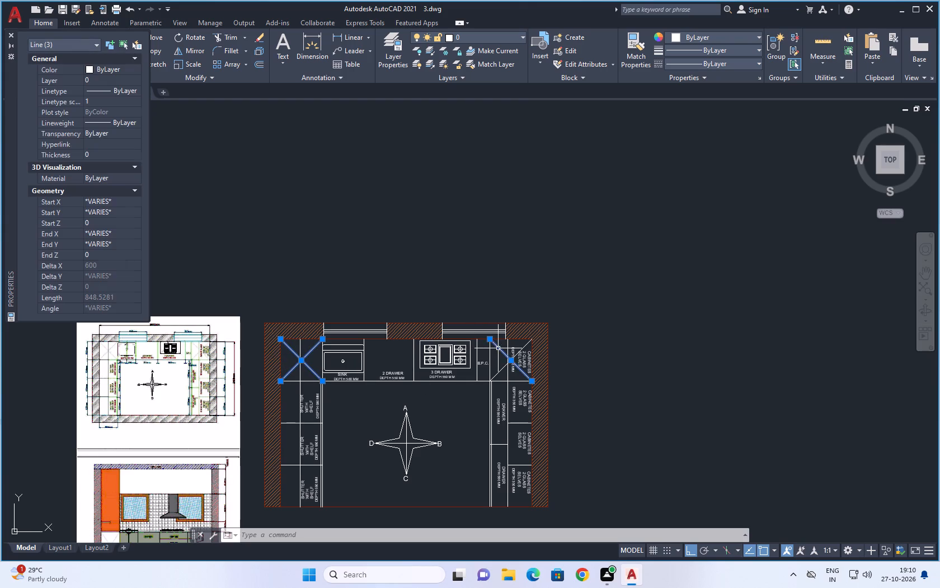
click(498, 372)
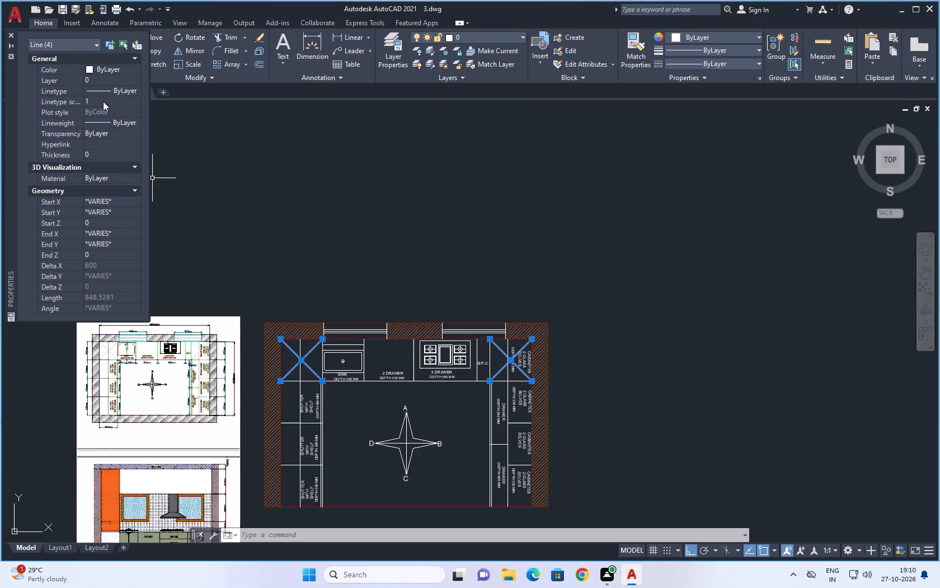
click(128, 69)
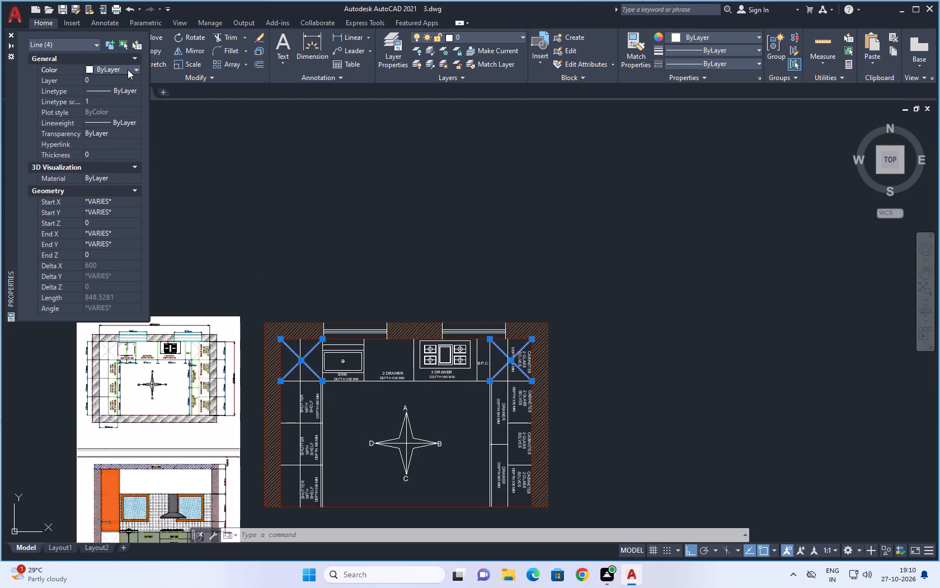
click(128, 69)
scroll(105, 134, down, 4)
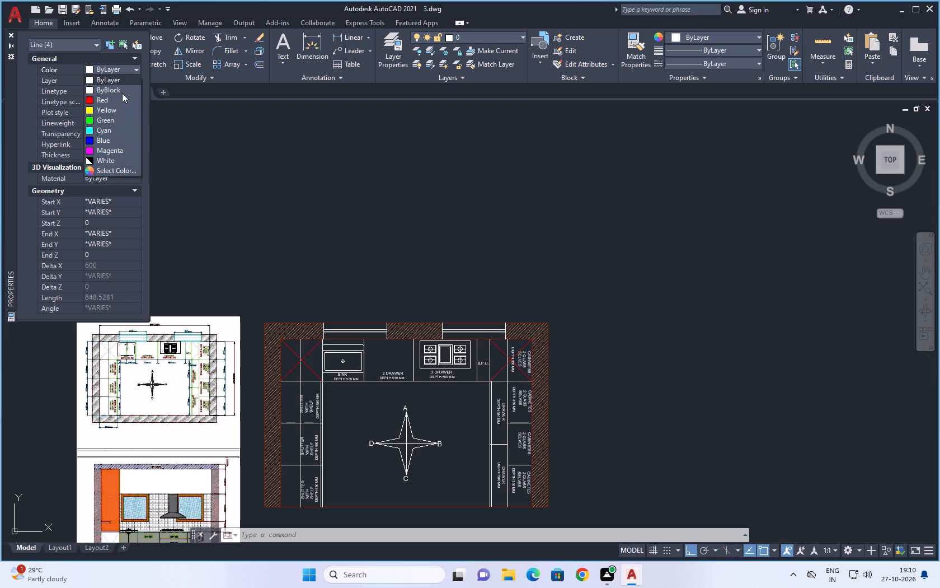
click(119, 168)
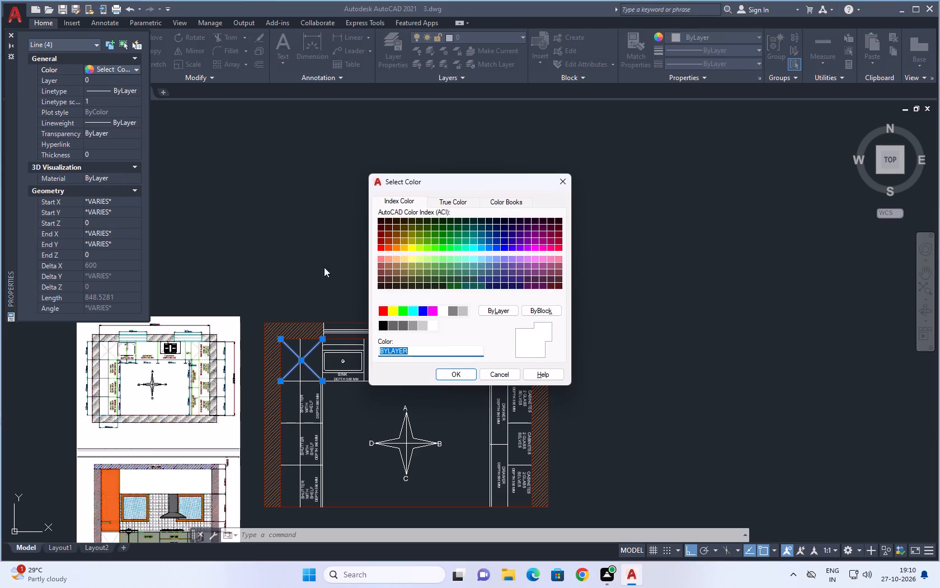
click(464, 311)
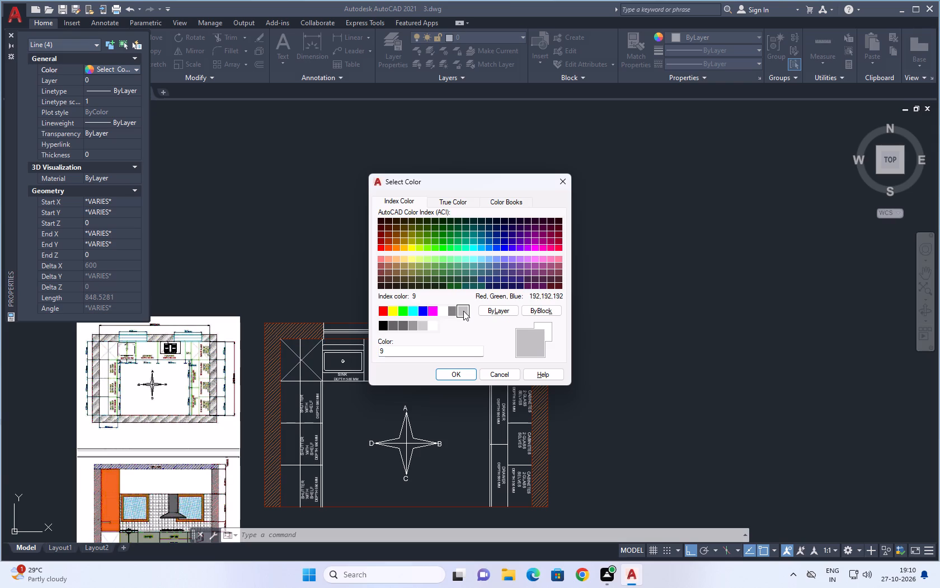
click(414, 327)
click(458, 375)
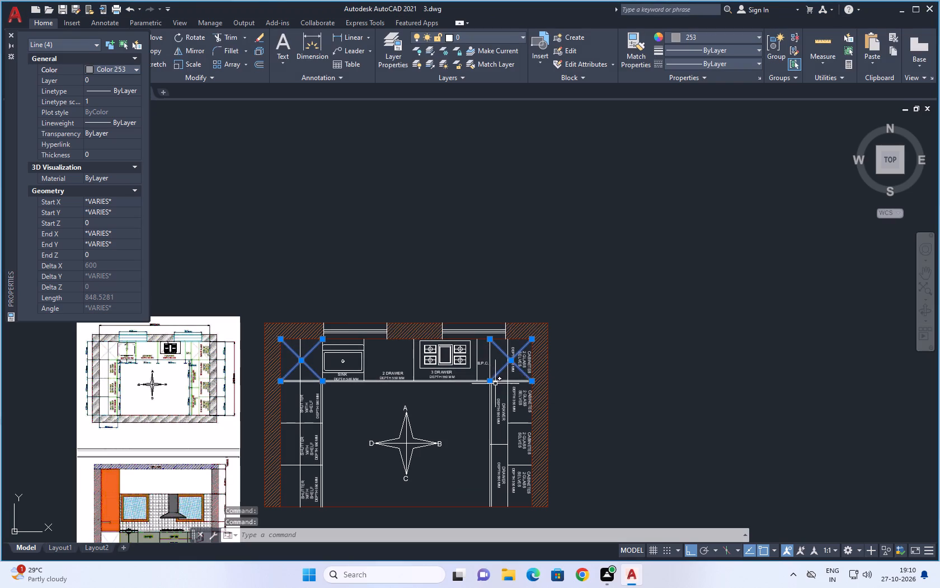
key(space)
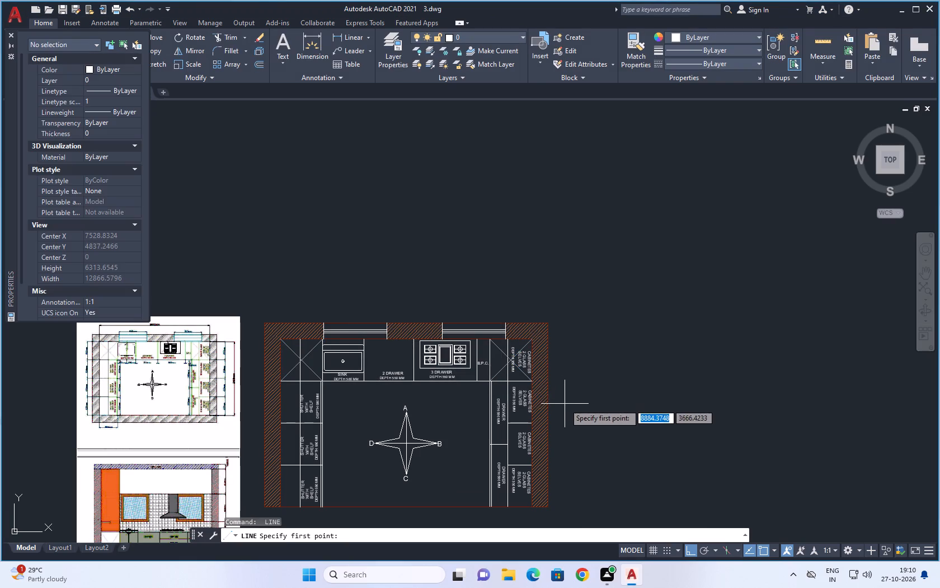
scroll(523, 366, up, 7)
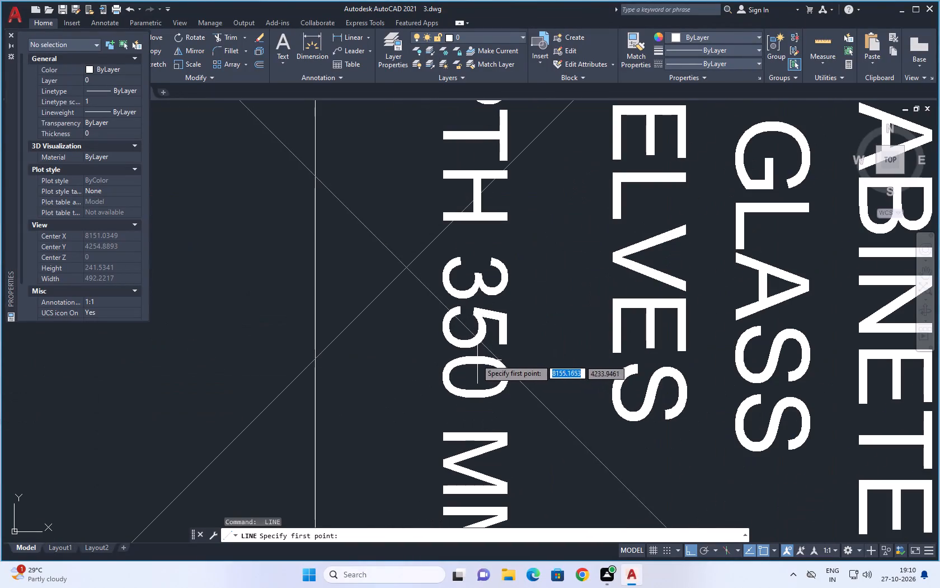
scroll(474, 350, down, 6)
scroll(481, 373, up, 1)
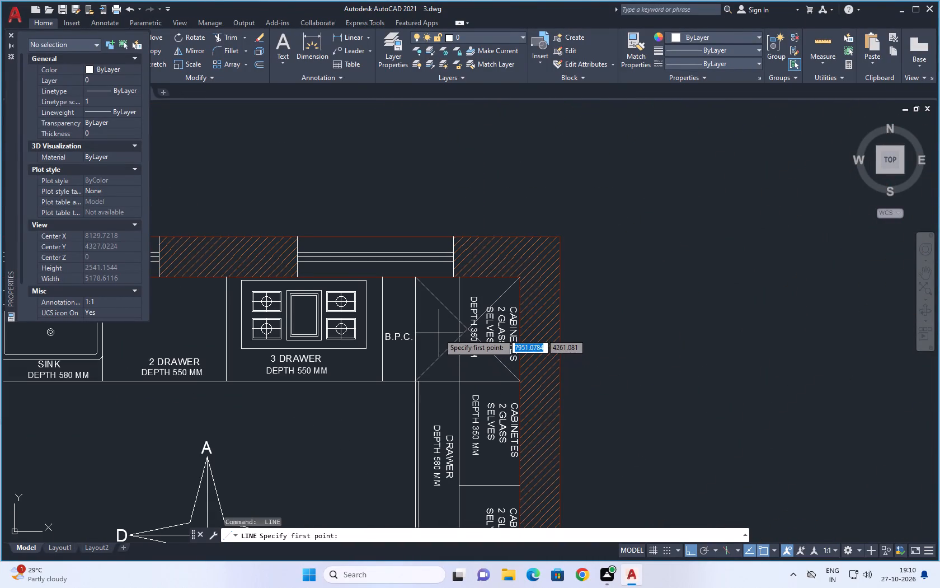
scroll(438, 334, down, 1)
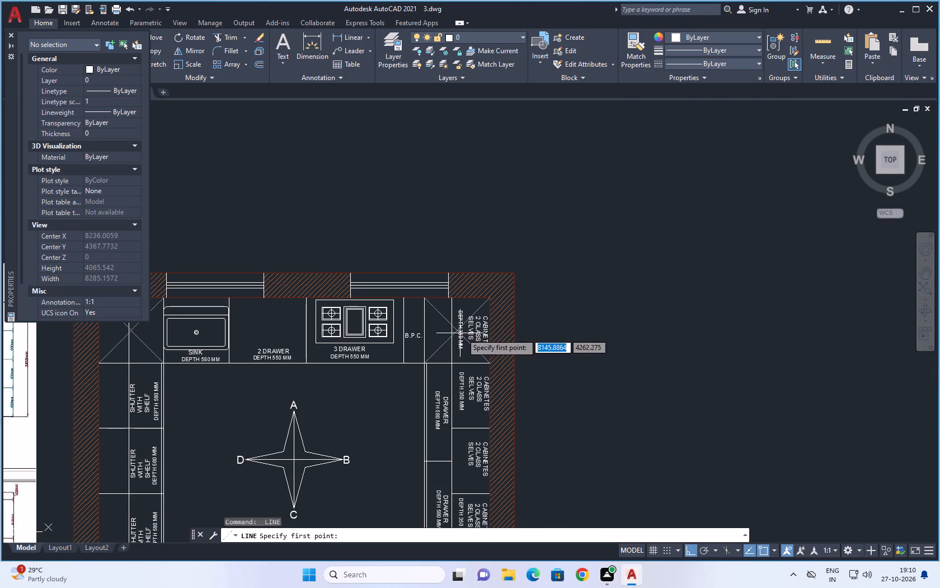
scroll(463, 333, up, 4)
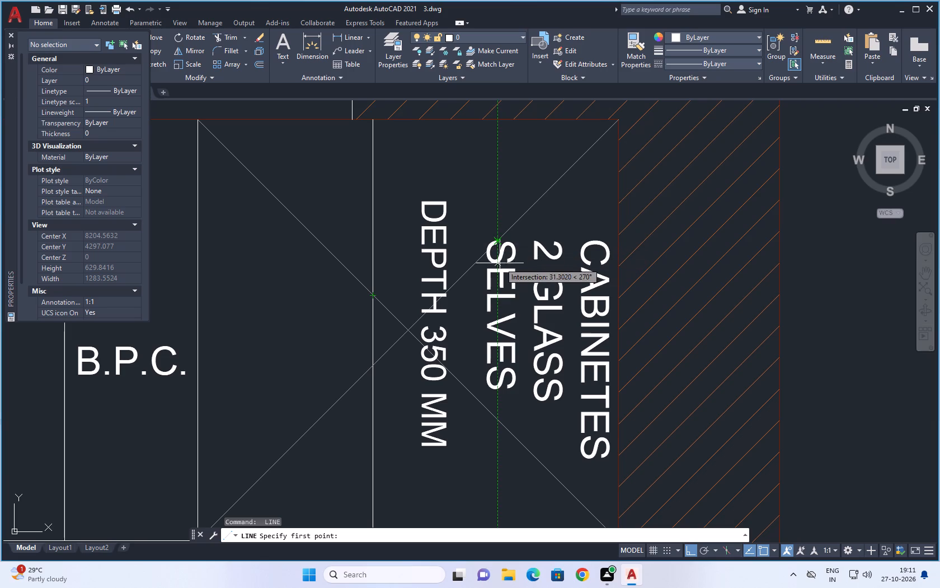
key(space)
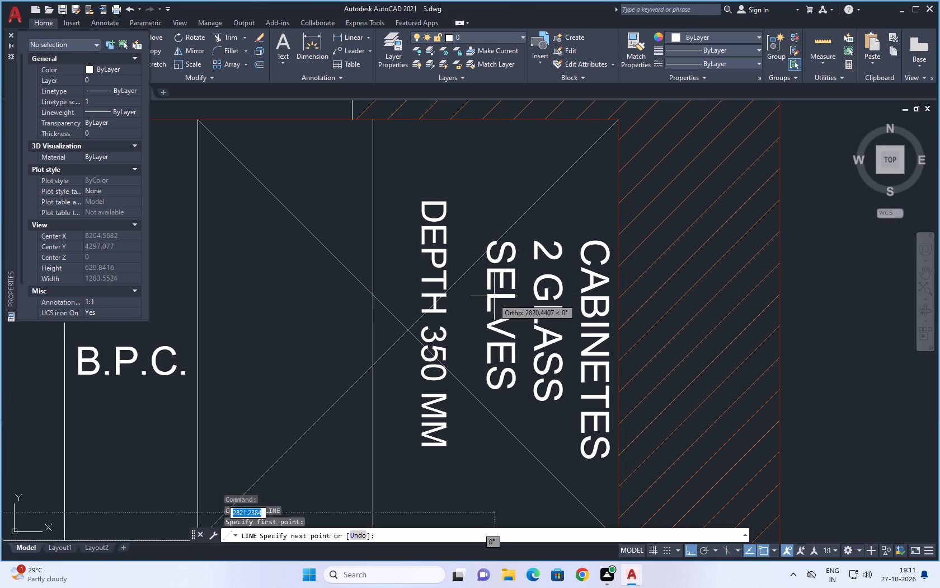
Put the uppermost SHUTTER WITH SHELF label on the T GREEN layer.
scroll(495, 295, down, 2)
key(Escape)
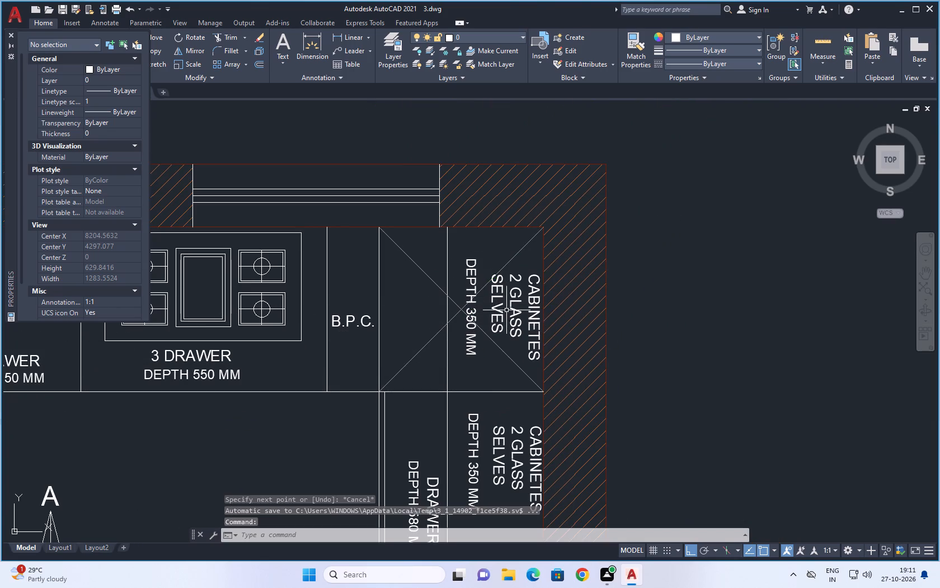
scroll(518, 309, down, 2)
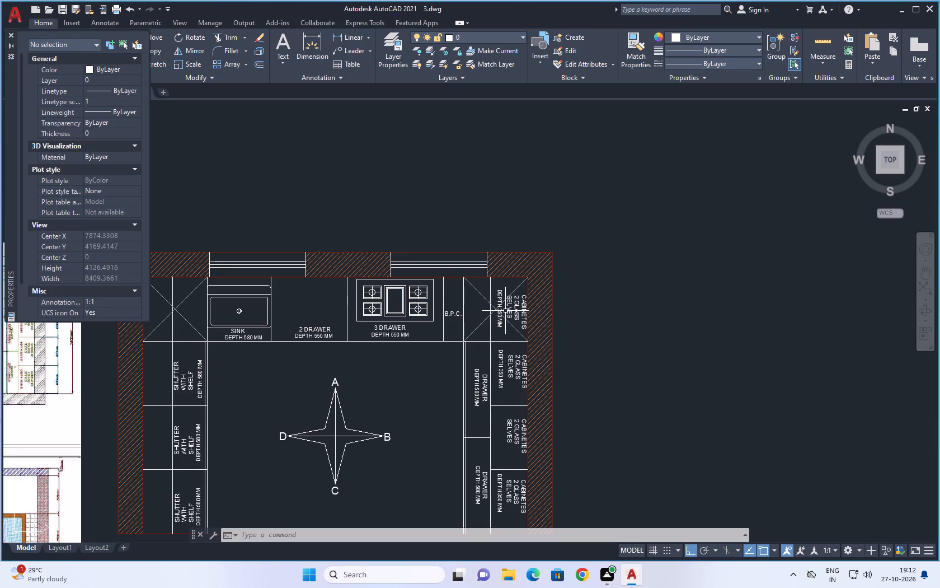
scroll(481, 316, down, 2)
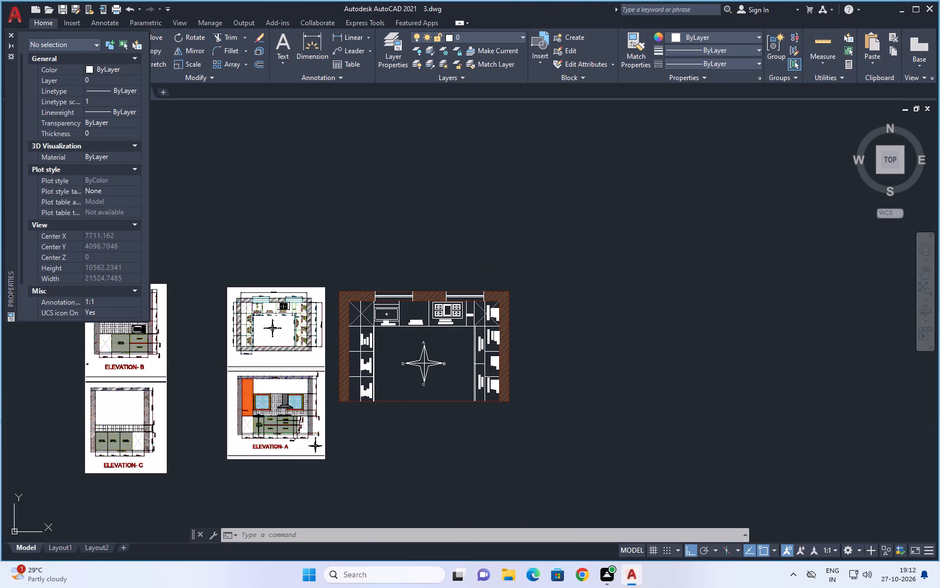
scroll(246, 321, up, 1)
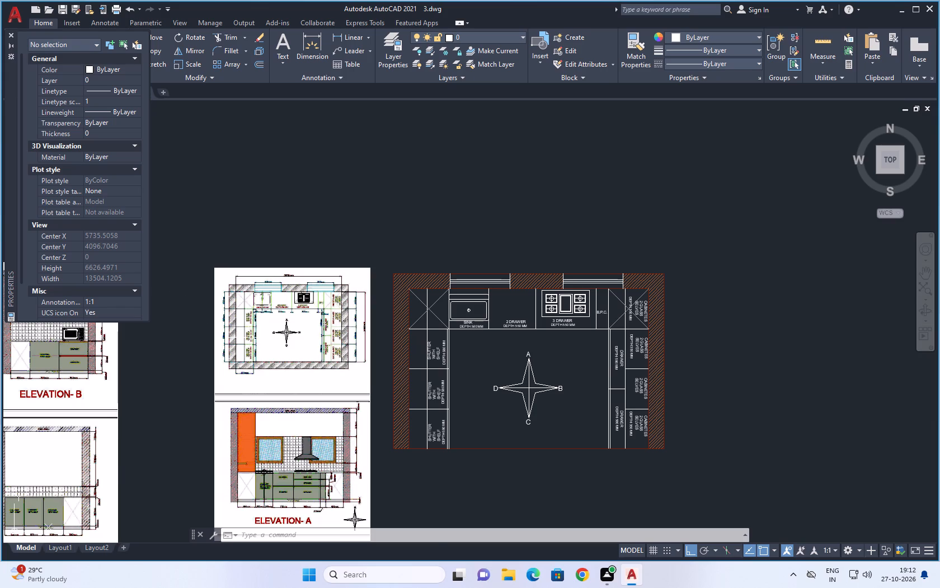
scroll(251, 338, up, 1)
click(540, 367)
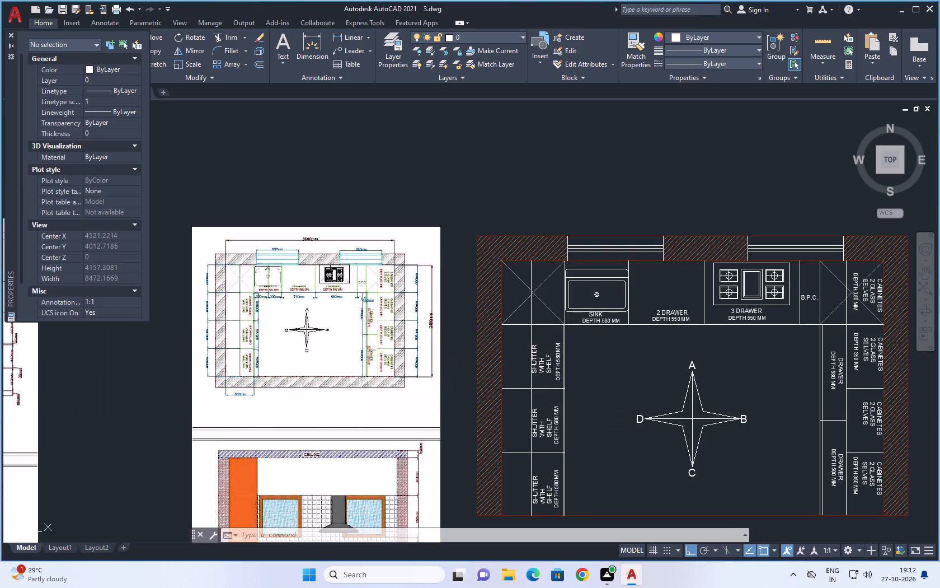
click(125, 80)
click(125, 80)
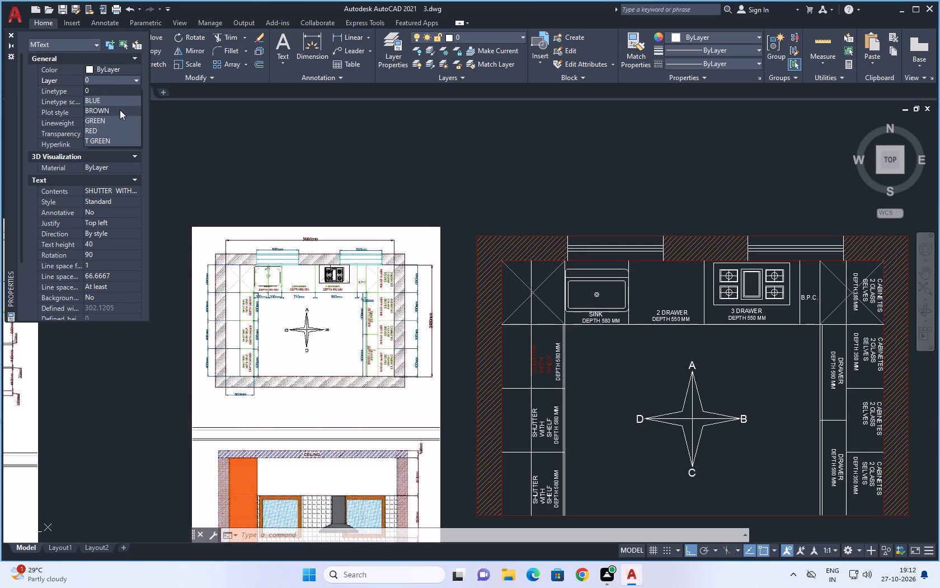
click(124, 140)
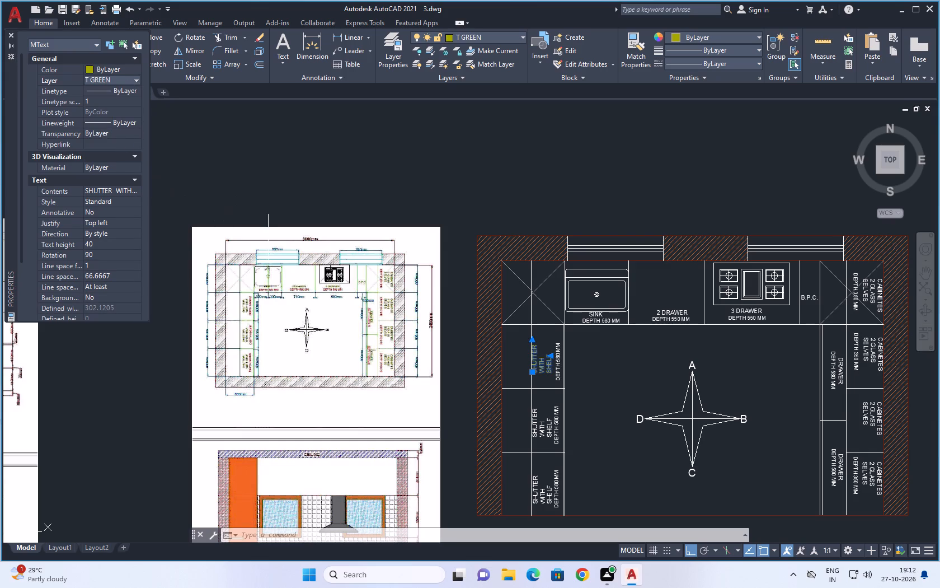
key(space)
key(Escape)
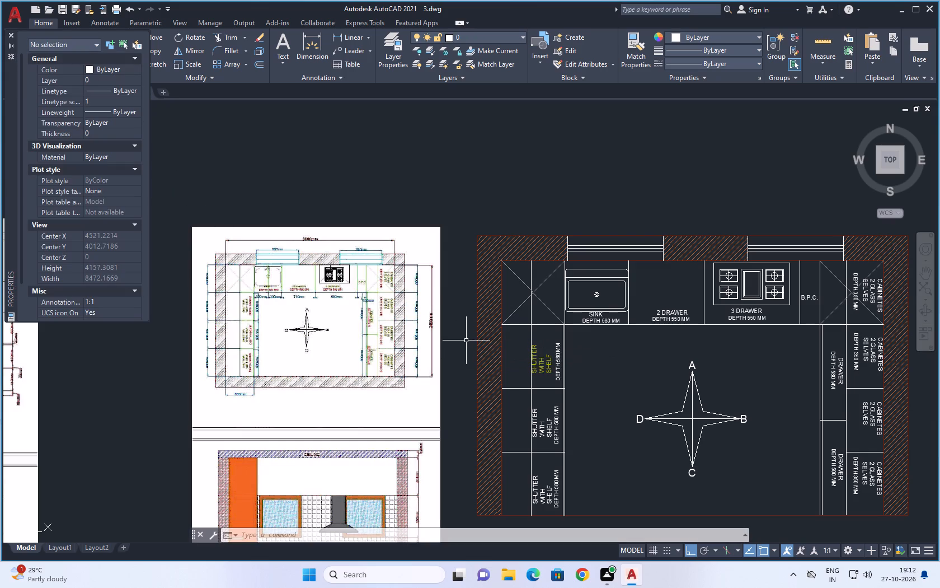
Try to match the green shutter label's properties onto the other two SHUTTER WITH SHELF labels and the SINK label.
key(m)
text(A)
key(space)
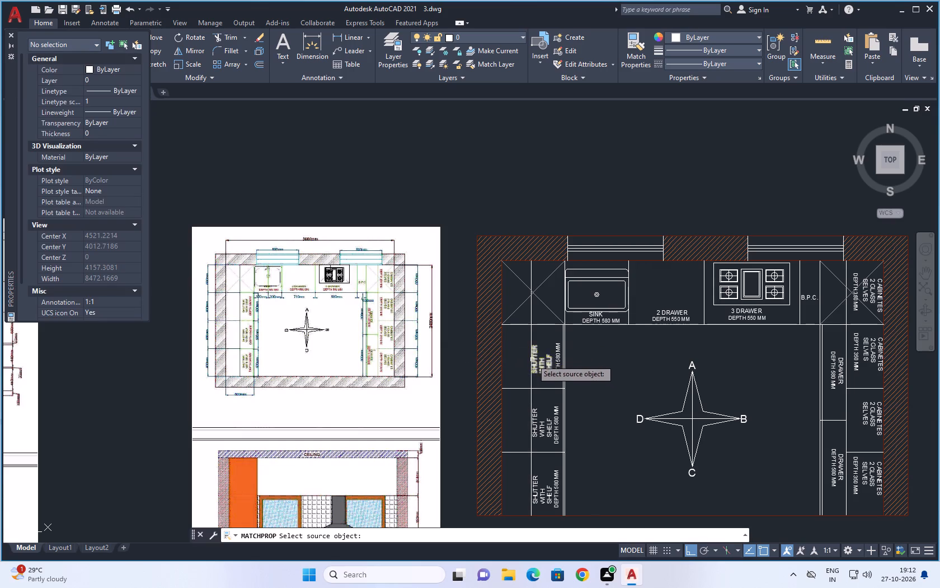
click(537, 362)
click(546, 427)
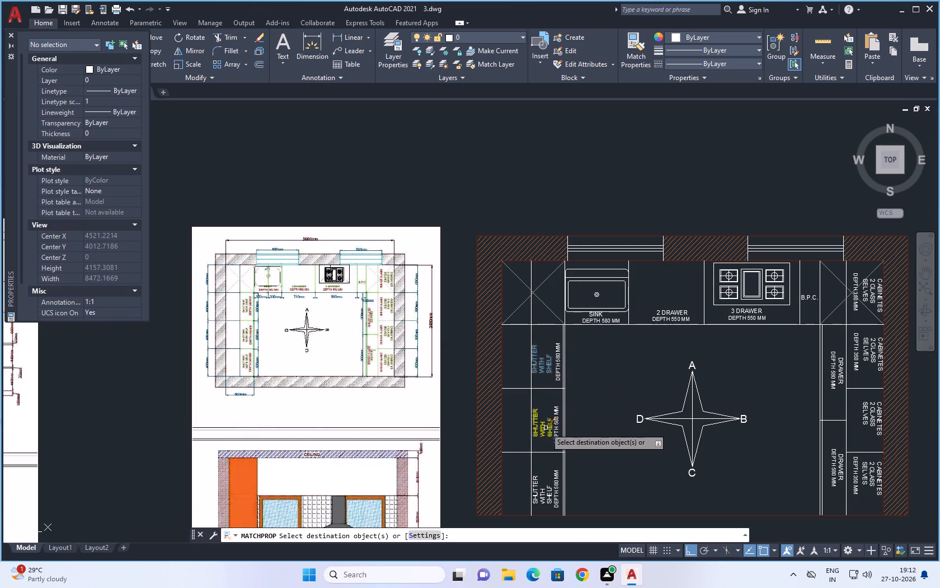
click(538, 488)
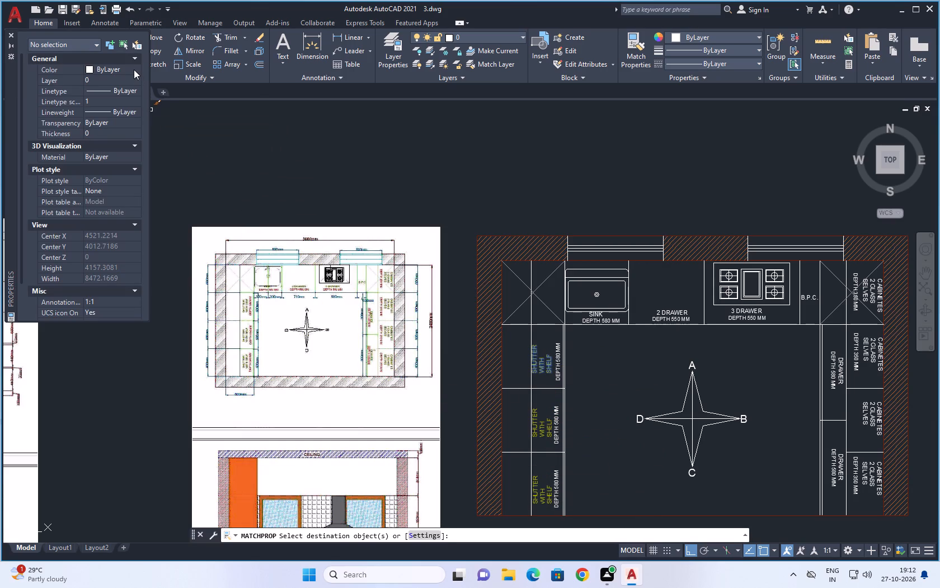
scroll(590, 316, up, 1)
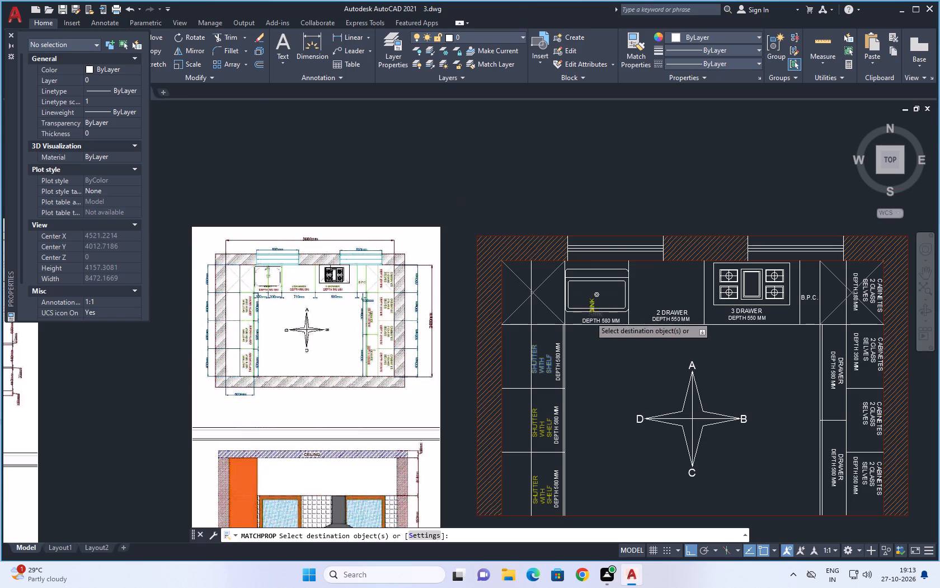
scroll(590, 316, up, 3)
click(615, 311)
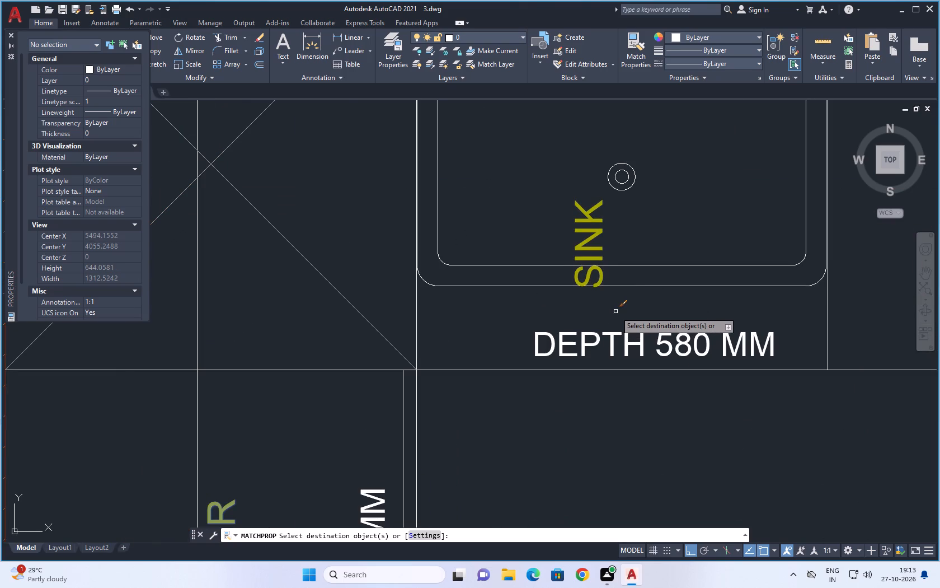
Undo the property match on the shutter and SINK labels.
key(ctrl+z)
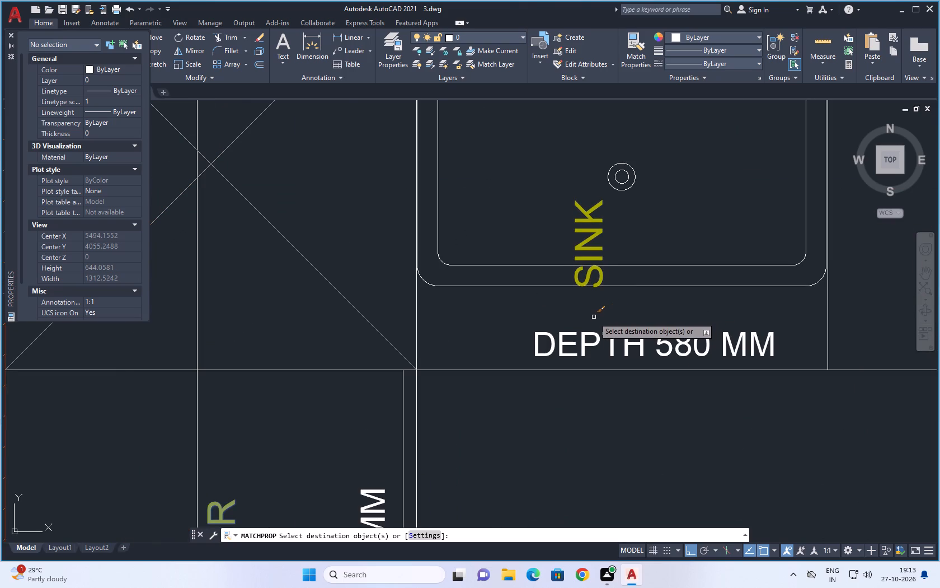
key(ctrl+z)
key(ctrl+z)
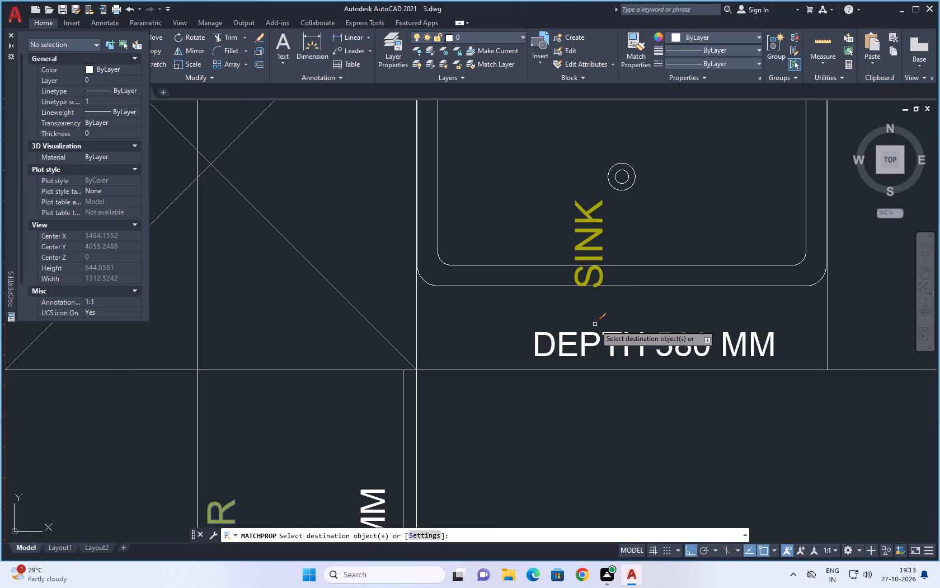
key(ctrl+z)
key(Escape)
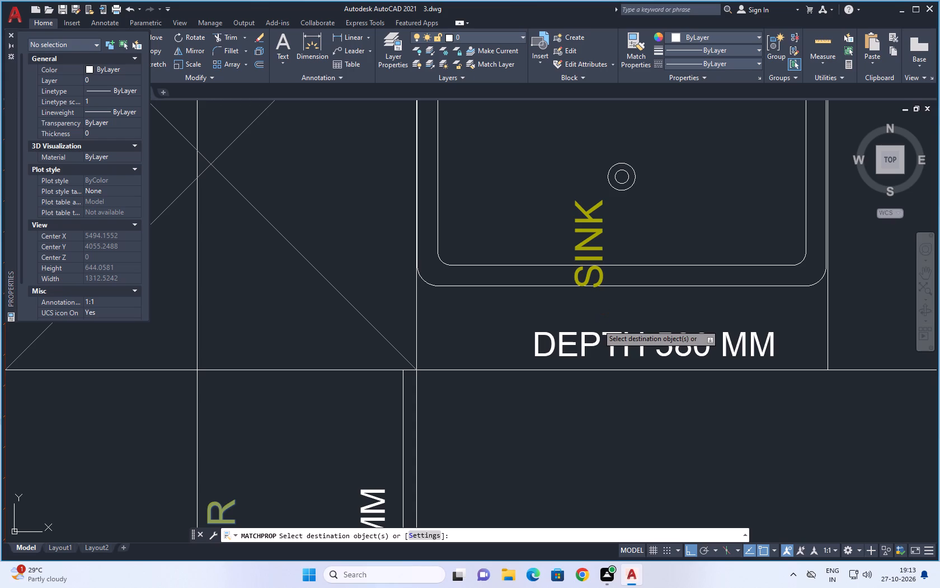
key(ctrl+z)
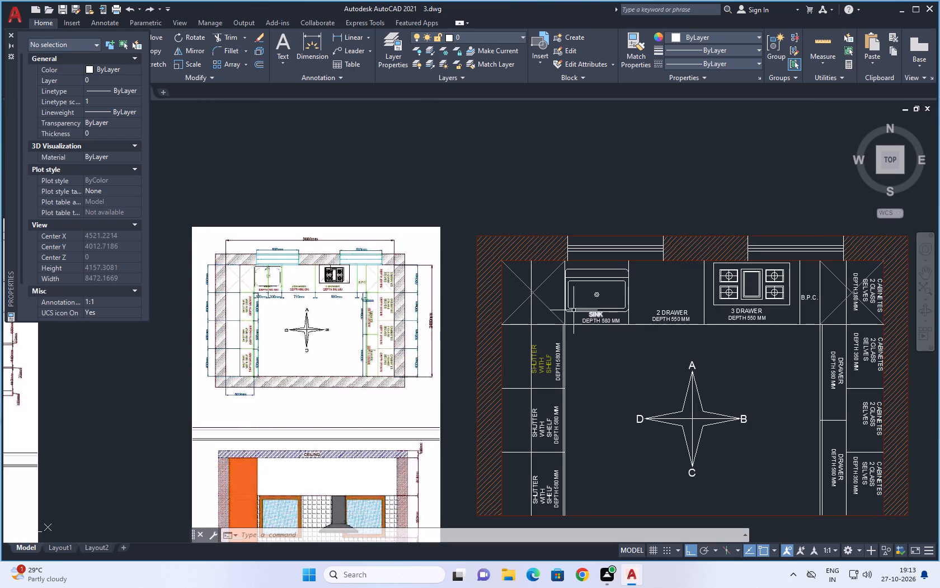
Match the uppermost SHUTTER WITH SHELF label's properties onto the middle and lower SHUTTER WITH SHELF labels.
key(m)
text(A)
key(space)
click(539, 368)
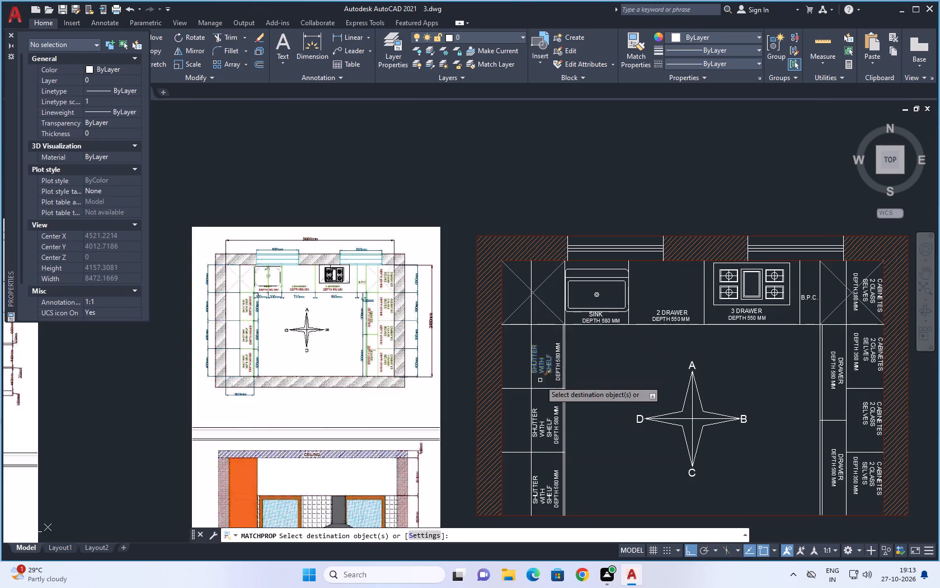
click(542, 427)
click(540, 493)
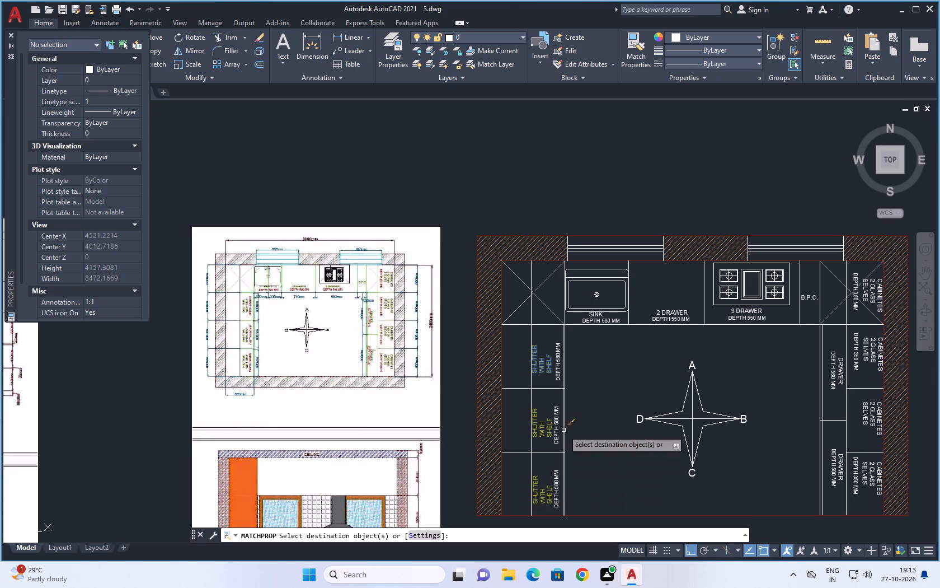
key(space)
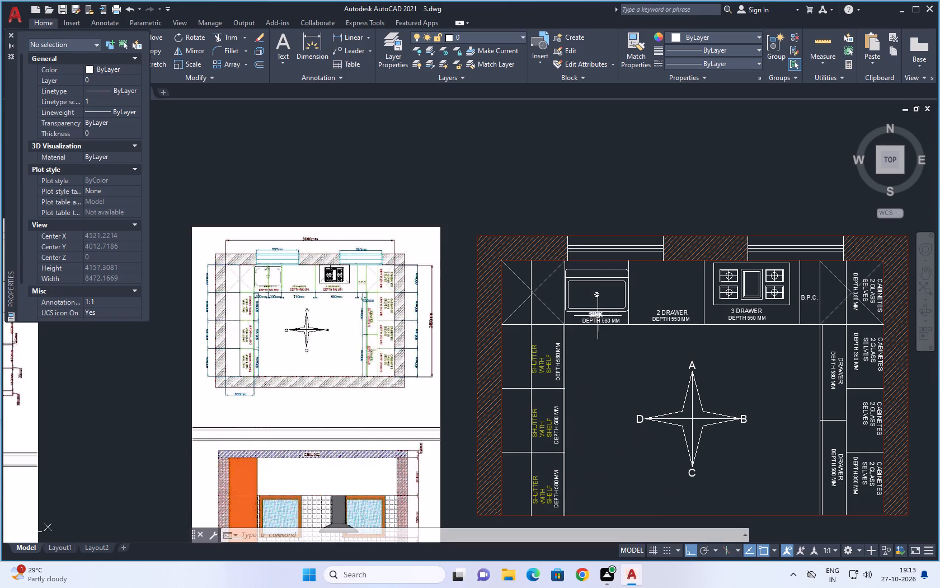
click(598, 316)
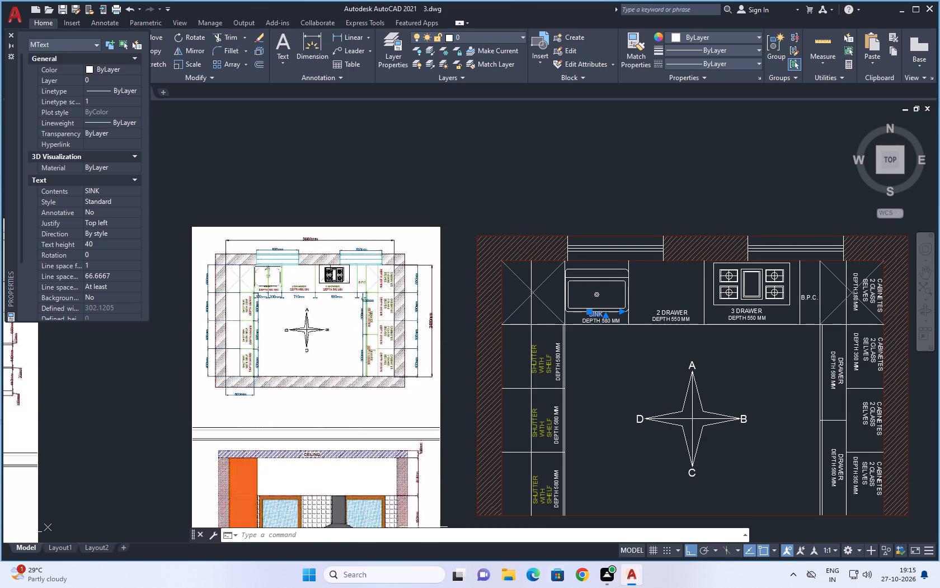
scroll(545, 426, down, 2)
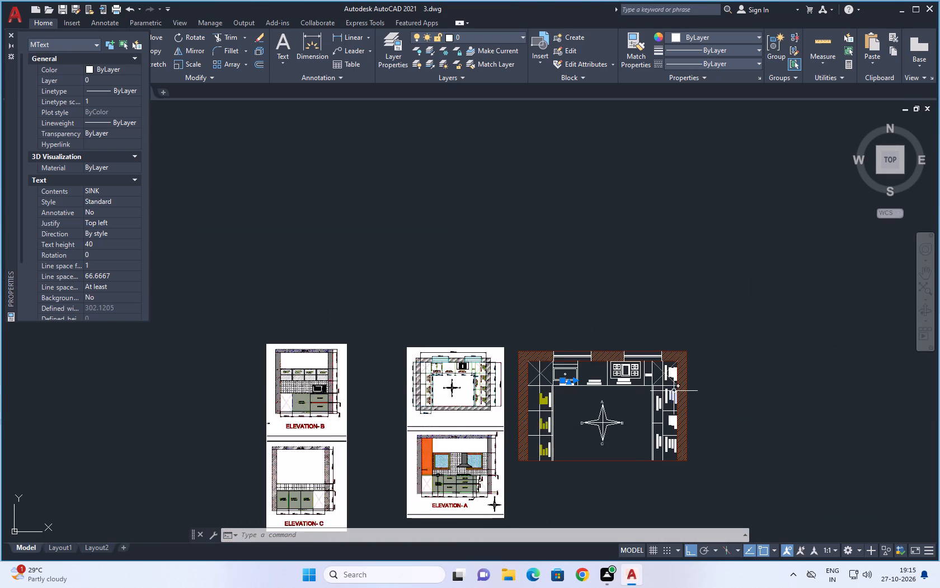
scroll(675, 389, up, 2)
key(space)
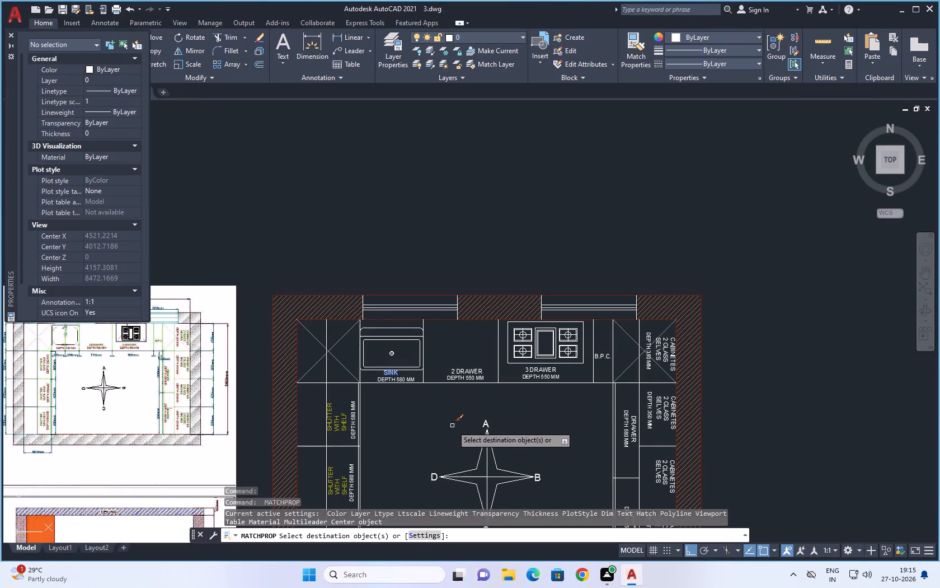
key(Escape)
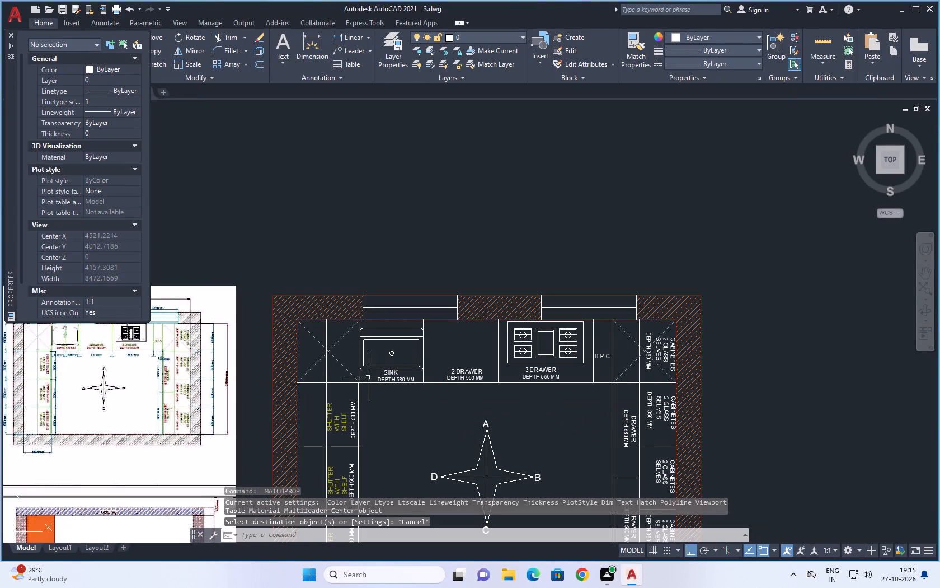
Put the SINK label on the T GREEN layer.
click(394, 372)
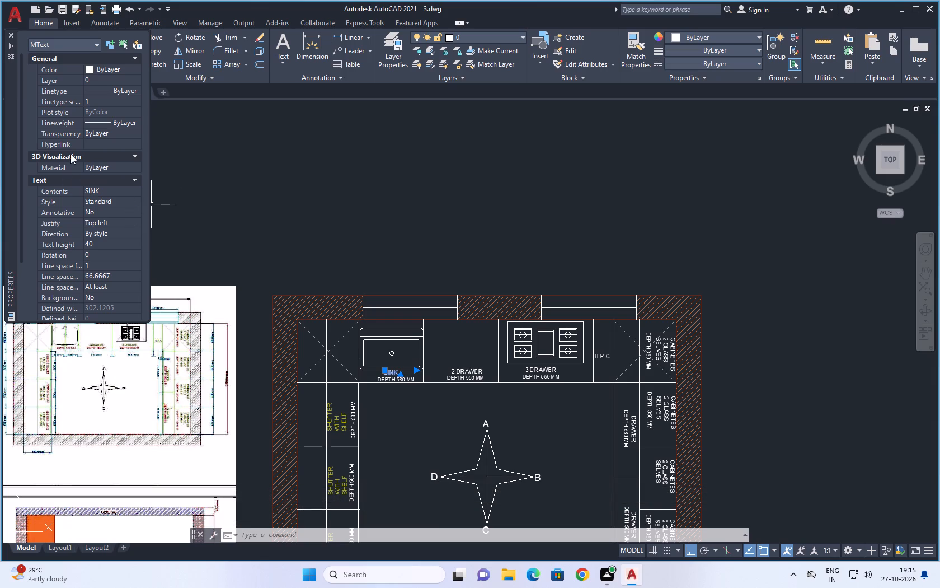
click(125, 89)
click(126, 79)
click(129, 79)
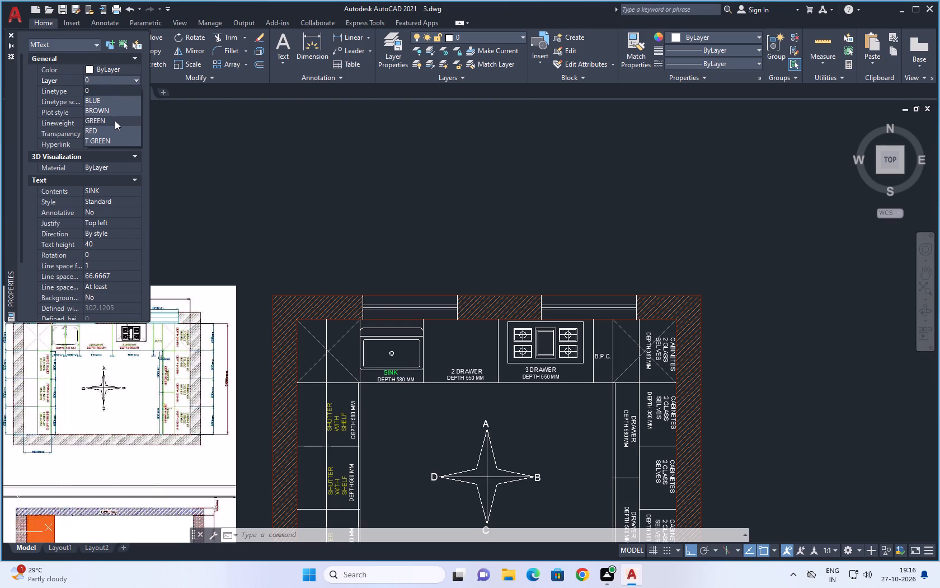
click(114, 138)
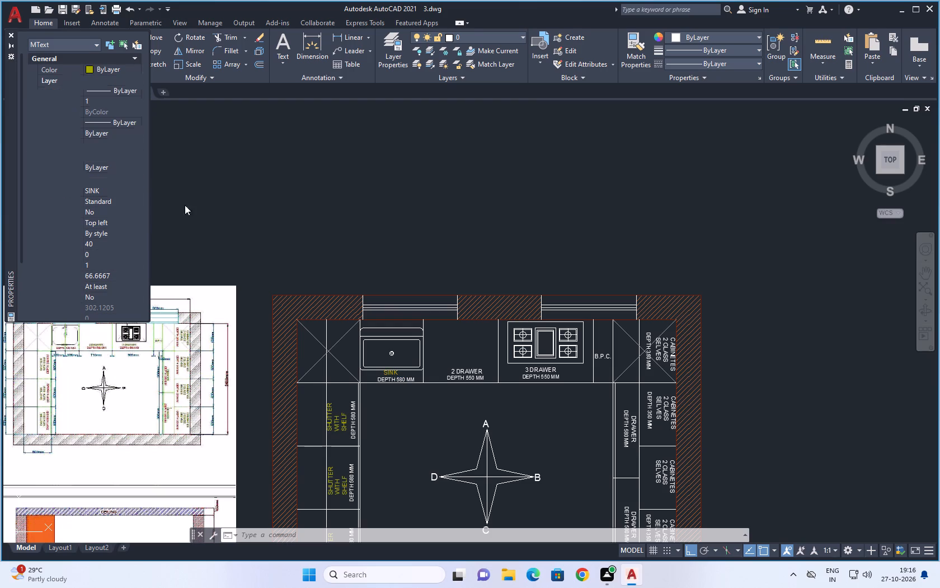
key(Escape)
Match the SINK label's properties onto the 2 DRAWER, 3 DRAWER and B.P.C. labels along the top counter.
key(m)
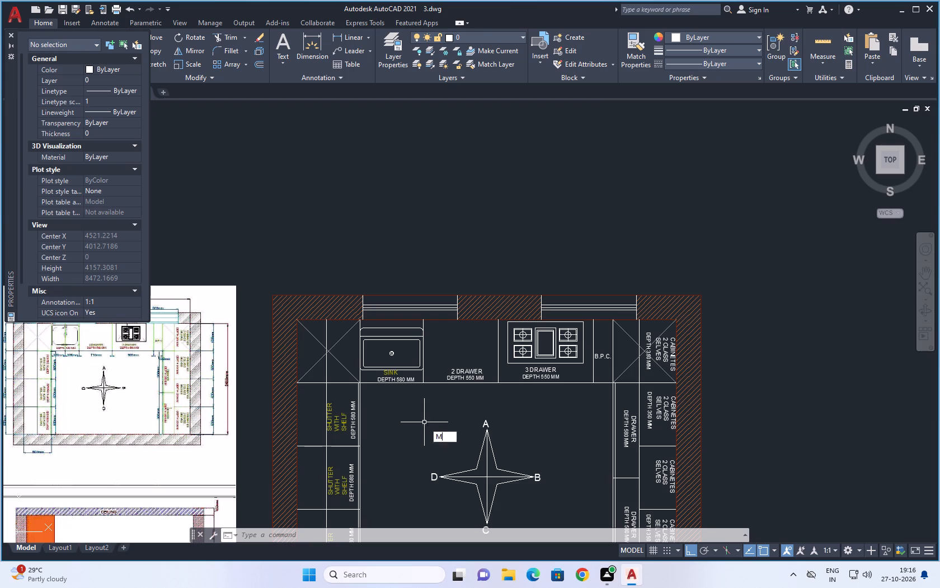
key(a)
key(b)
key(BackSpace)
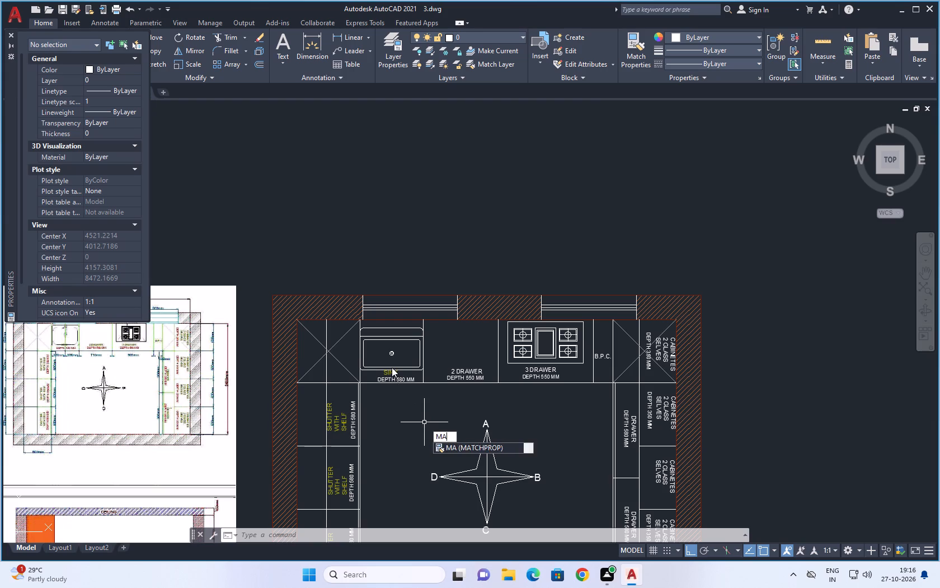
key(space)
click(393, 373)
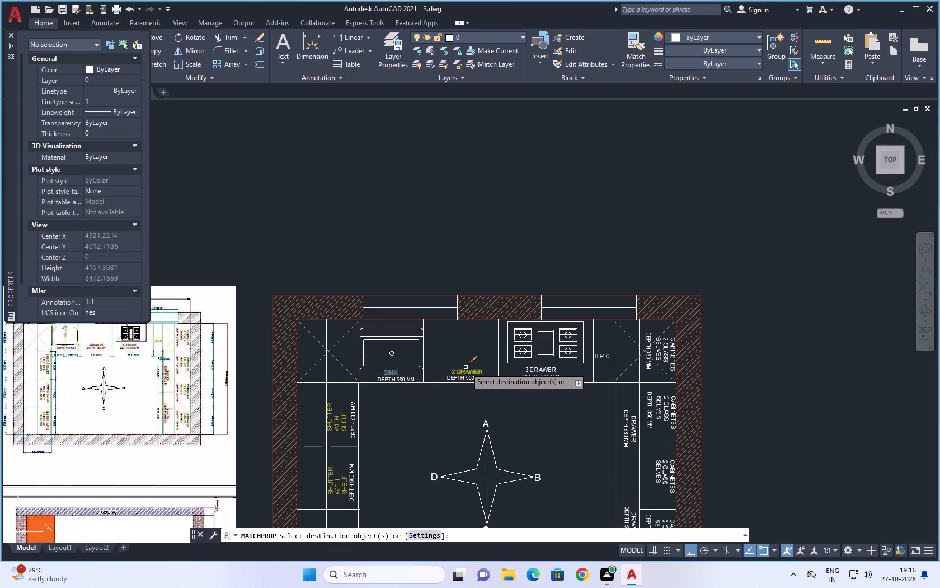
click(468, 370)
click(529, 372)
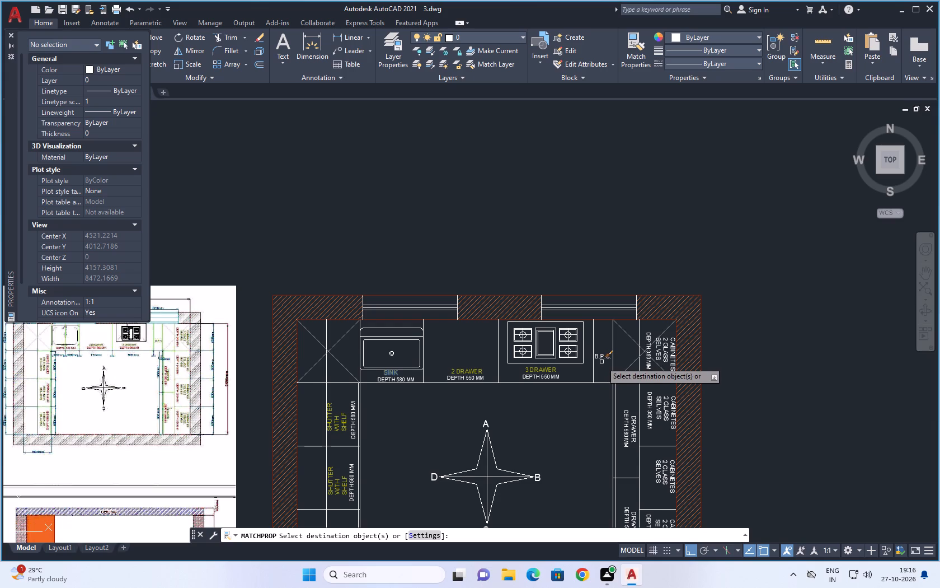
click(602, 357)
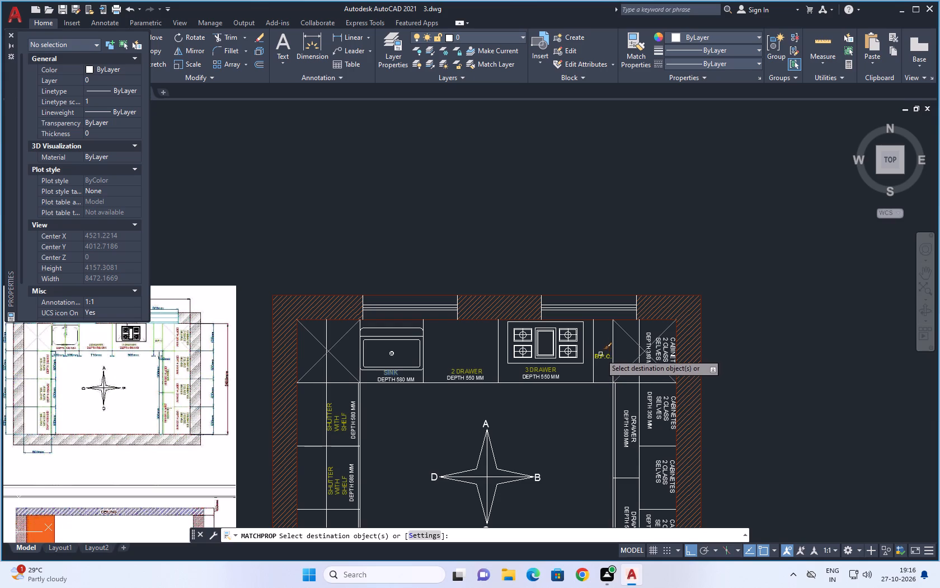
key(Escape)
Put the CABINETES 2 GLASS SELVES label in the top right corner unit on the T GREEN layer.
click(666, 354)
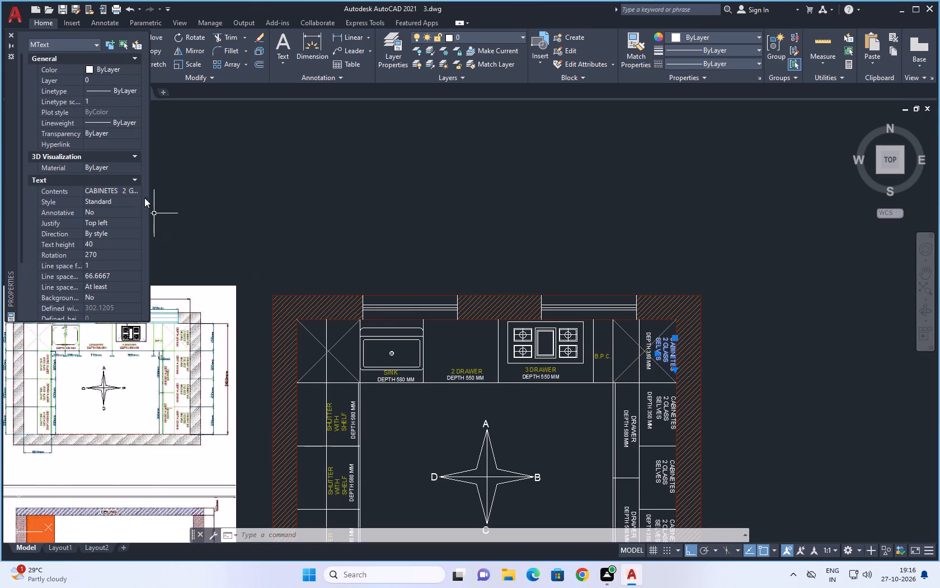
click(128, 78)
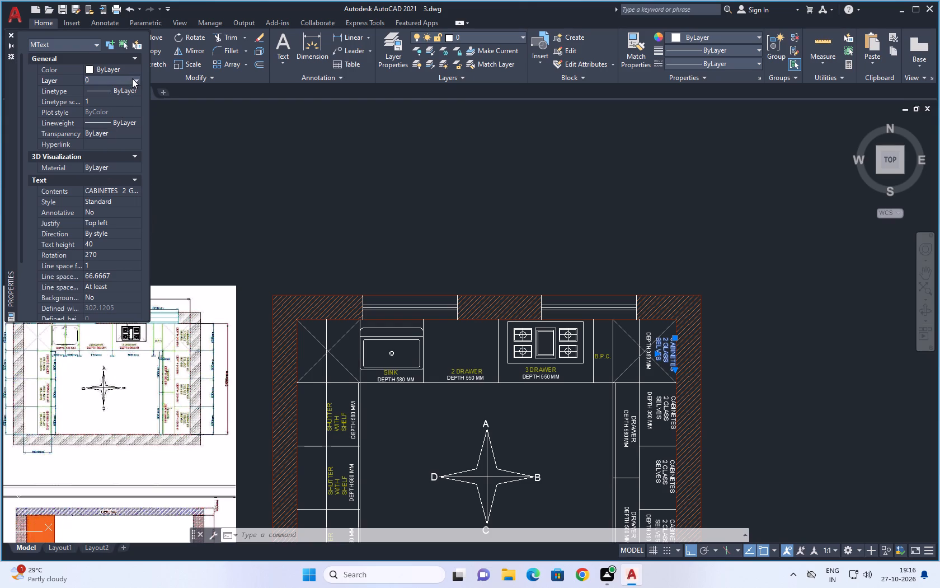
click(132, 78)
click(116, 144)
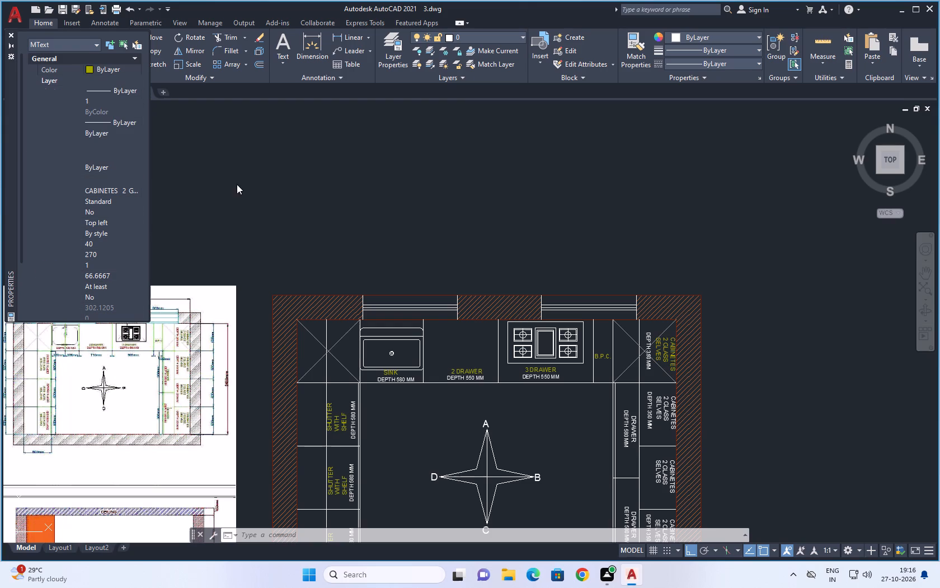
Match the top right corner CABINETES 2 GLASS SELVES label's properties onto the three CABINETES 2 GLASS SELVES labels below it.
key(space)
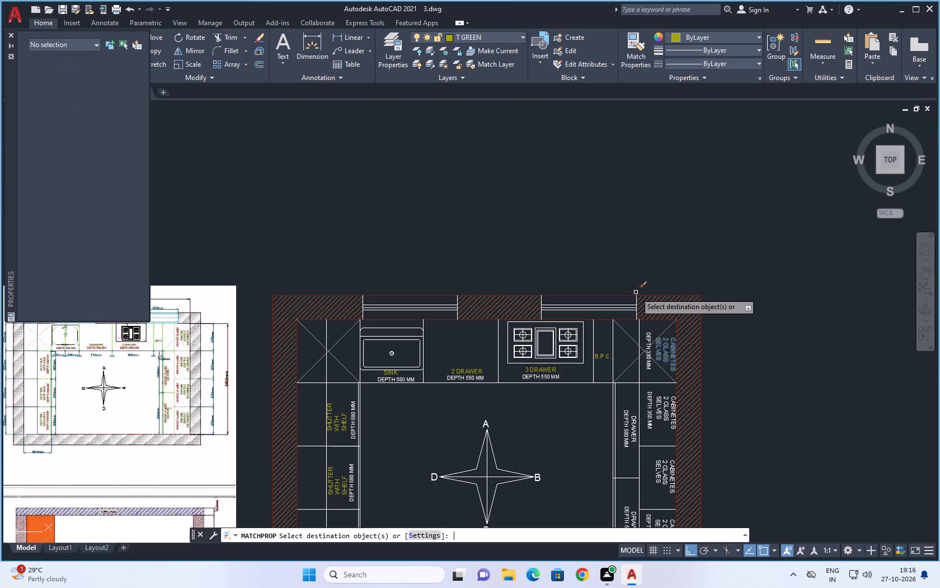
key(Escape)
key(m)
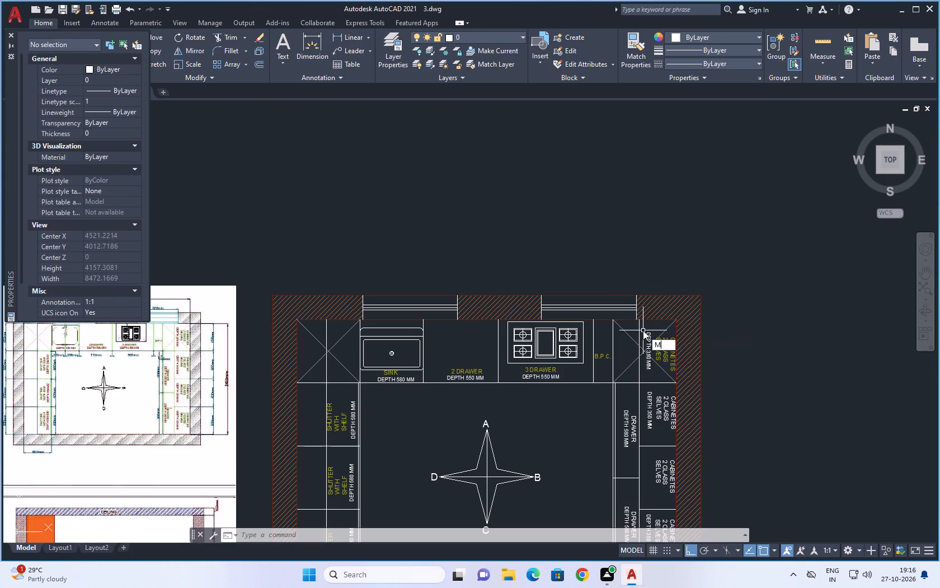
key(a)
key(space)
click(663, 353)
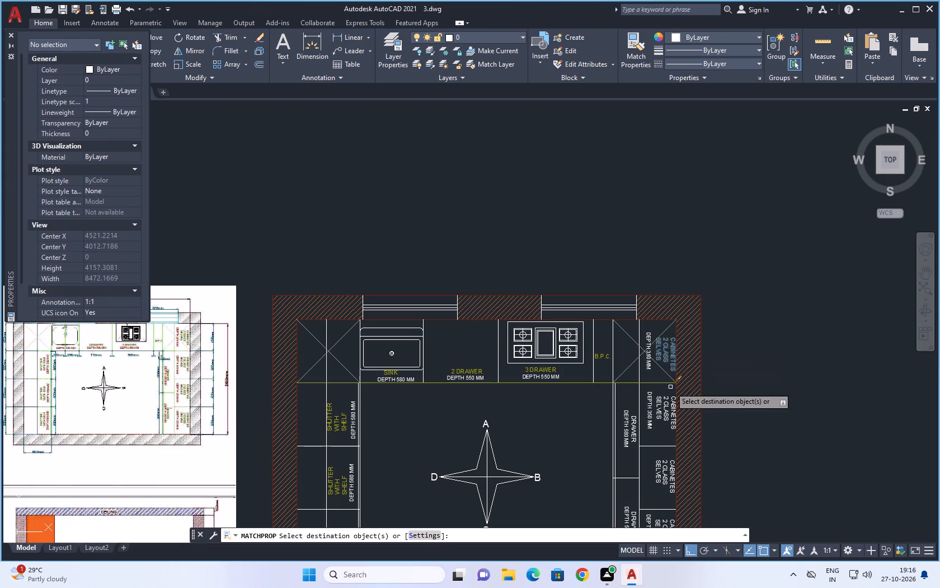
click(670, 413)
click(666, 471)
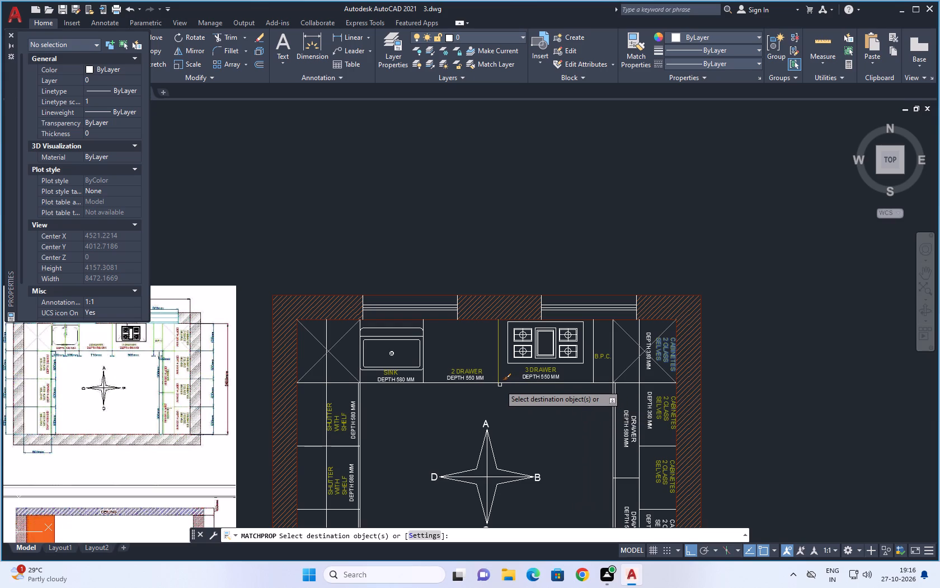
scroll(566, 382, down, 1)
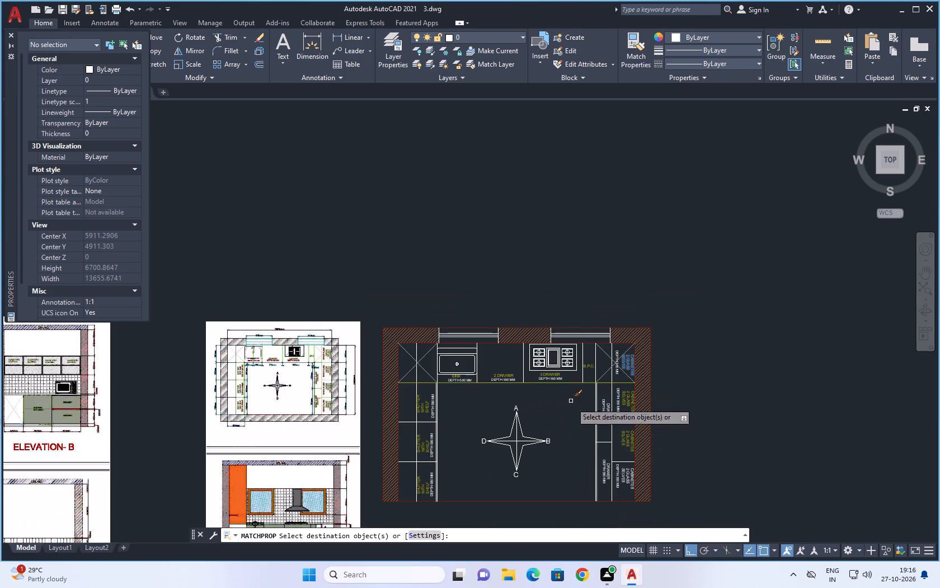
click(624, 472)
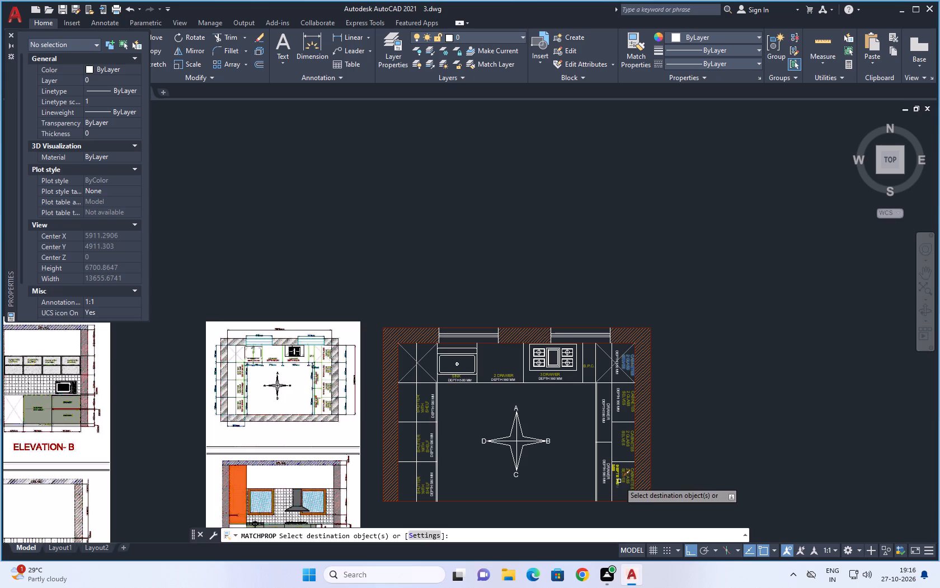
key(space)
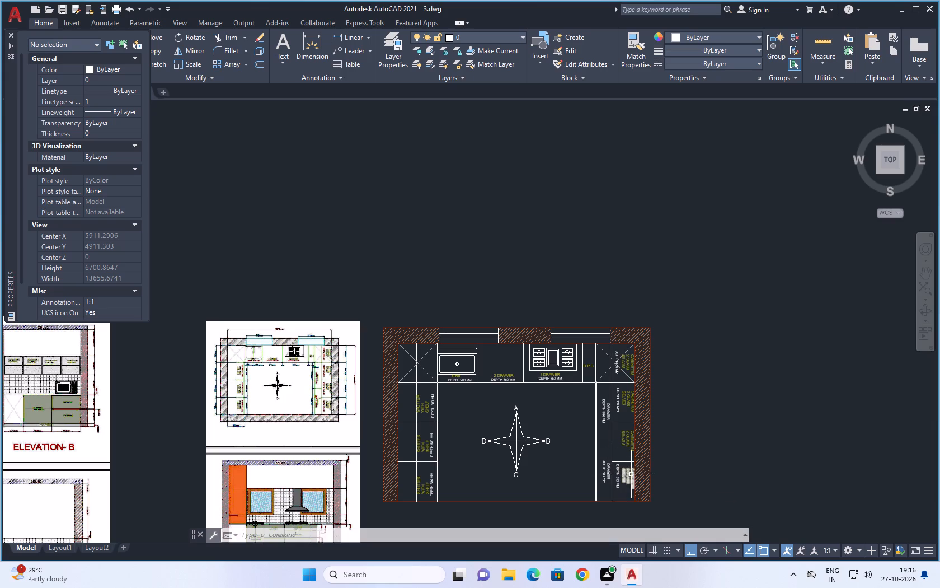
Match the lowest CABINETES 2 GLASS SELVES label's properties onto both DRAWER labels along the right counter.
key(m)
text(A)
key(space)
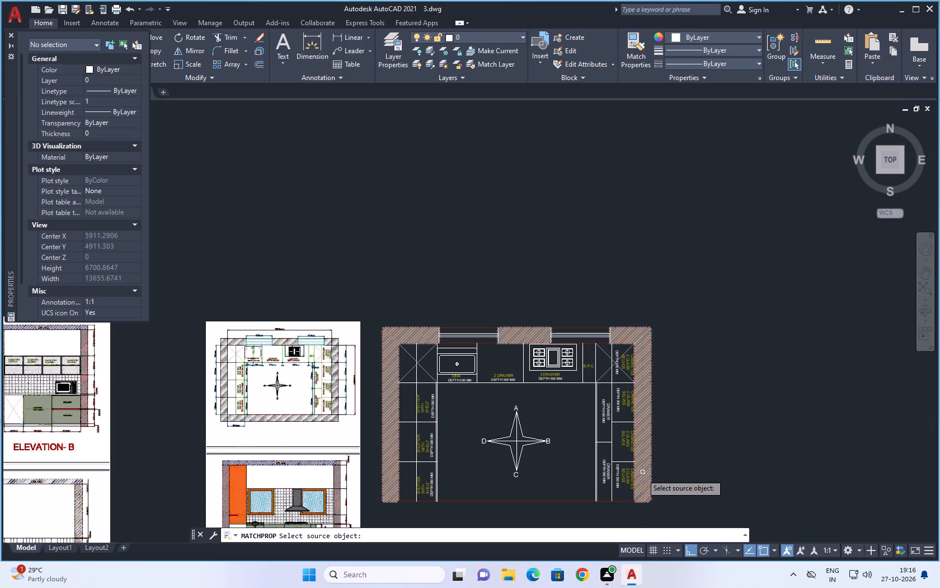
click(629, 480)
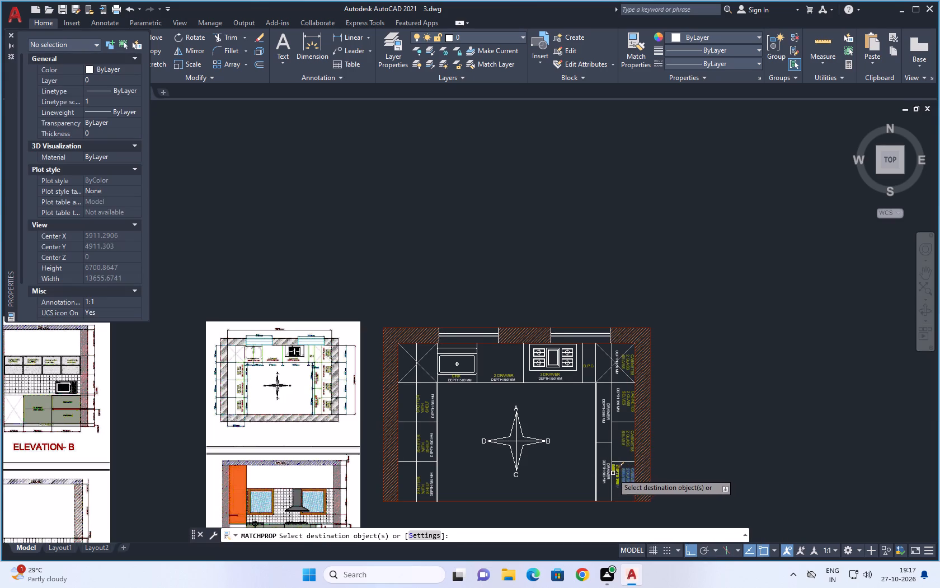
click(609, 472)
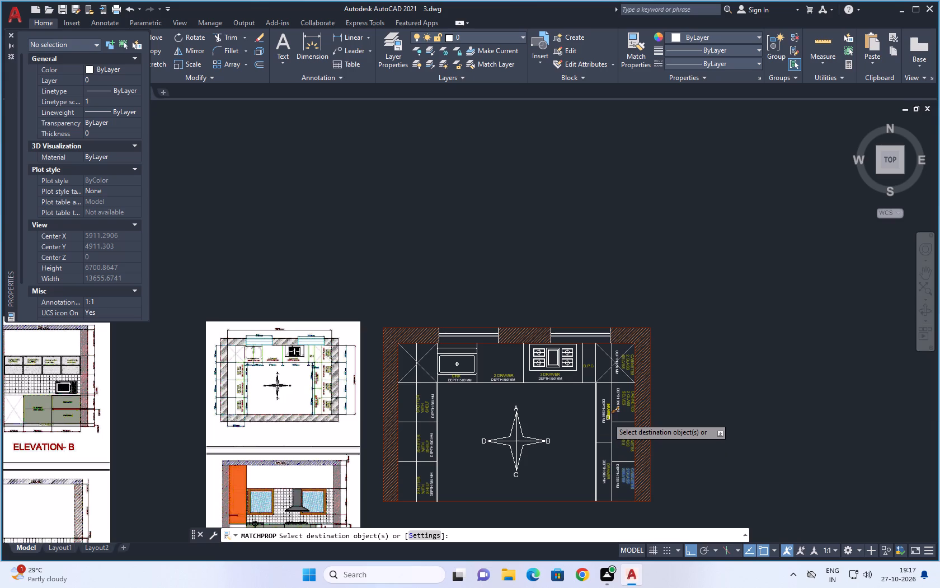
click(608, 418)
key(Escape)
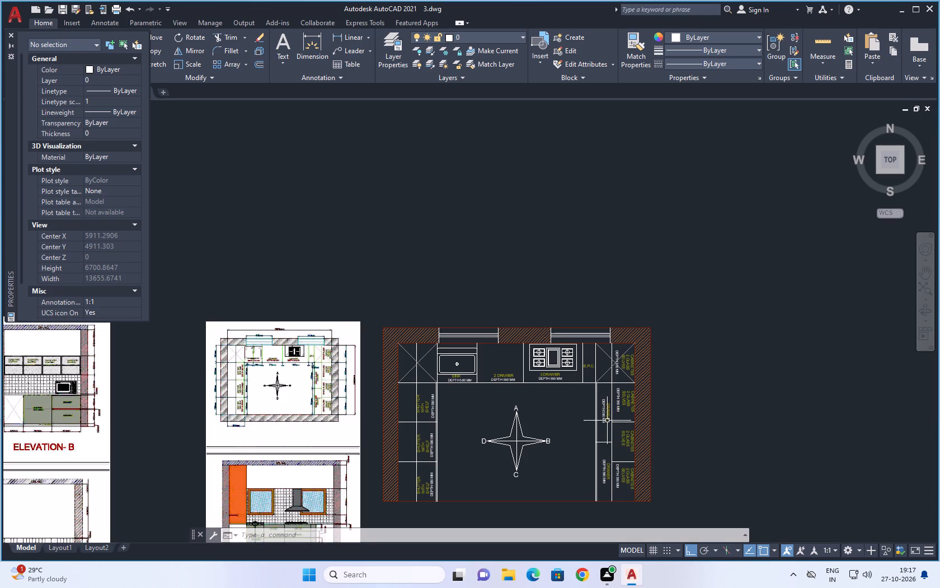
Put the DEPTH 580 MM label under SINK on the RED layer.
scroll(466, 382, up, 3)
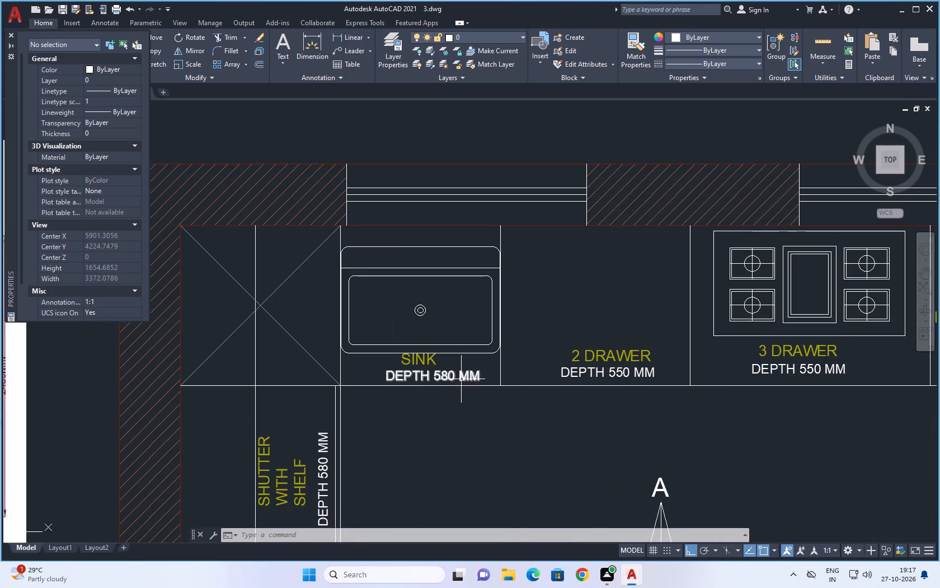
click(461, 379)
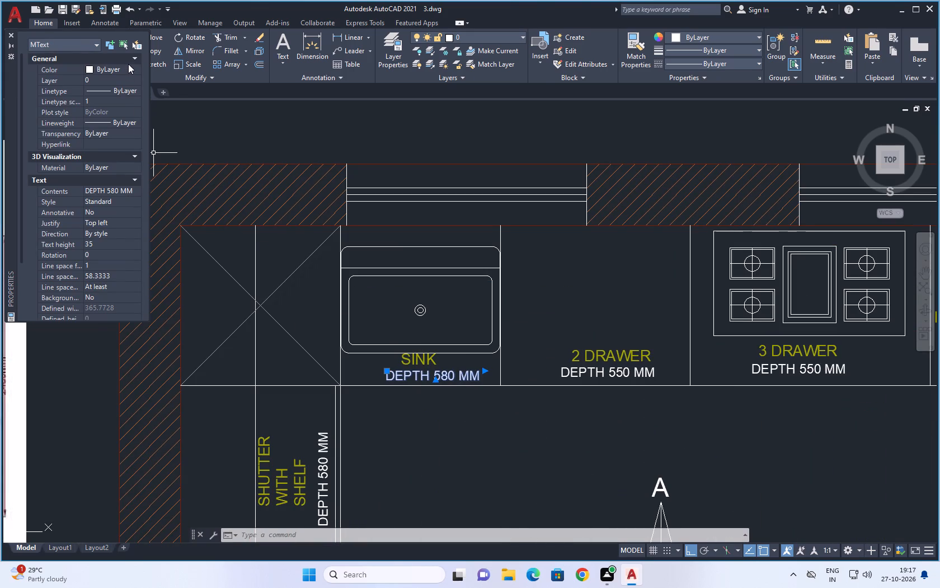
click(129, 68)
click(130, 68)
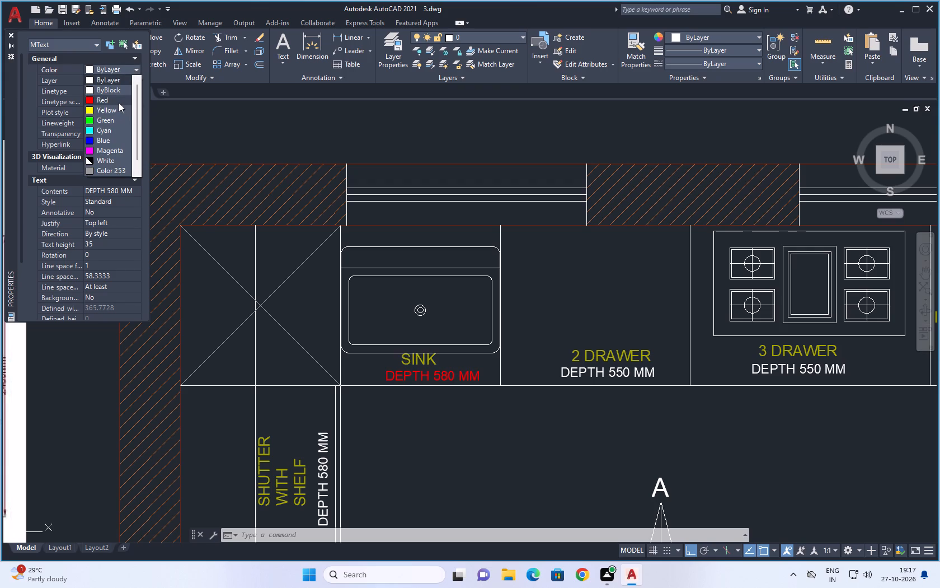
key(Escape)
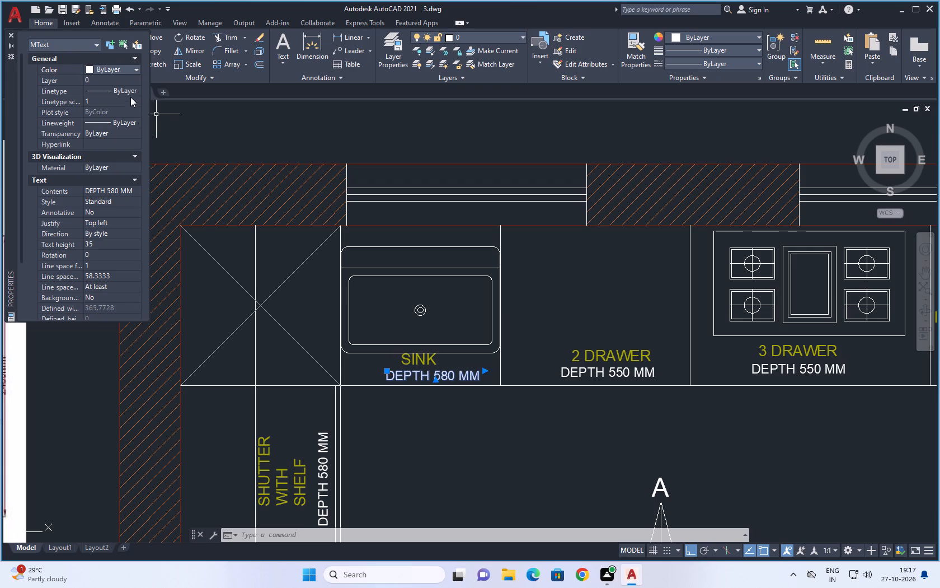
click(133, 91)
click(135, 91)
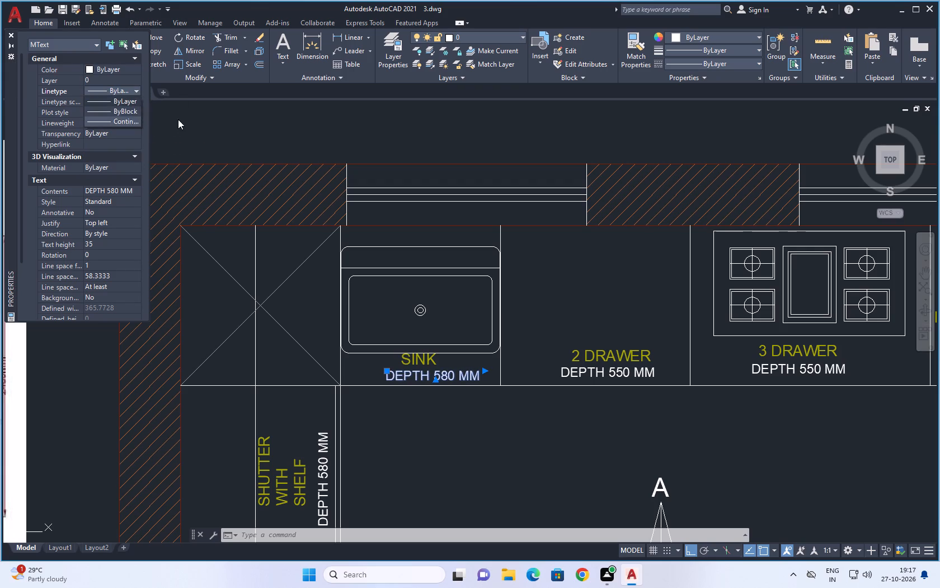
click(178, 119)
double_click(128, 80)
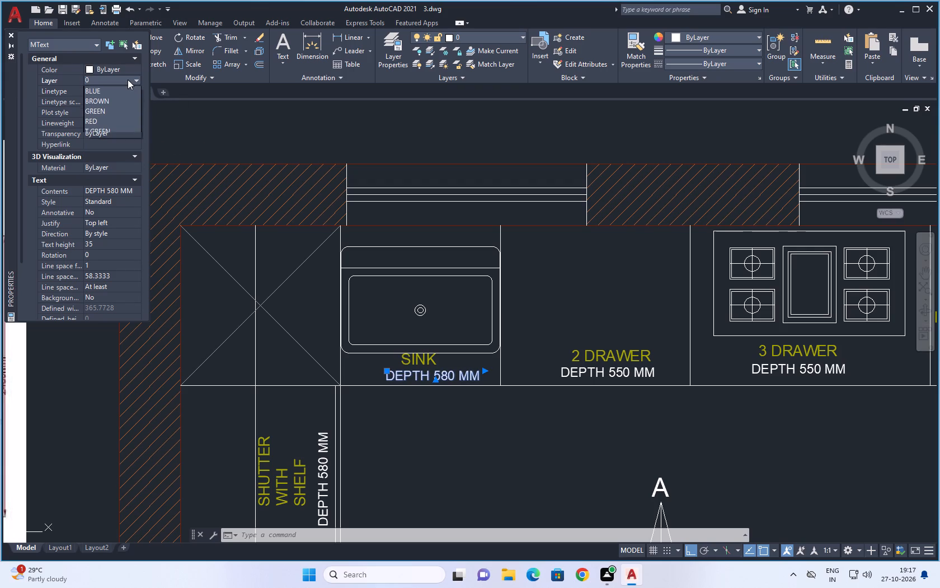
click(118, 129)
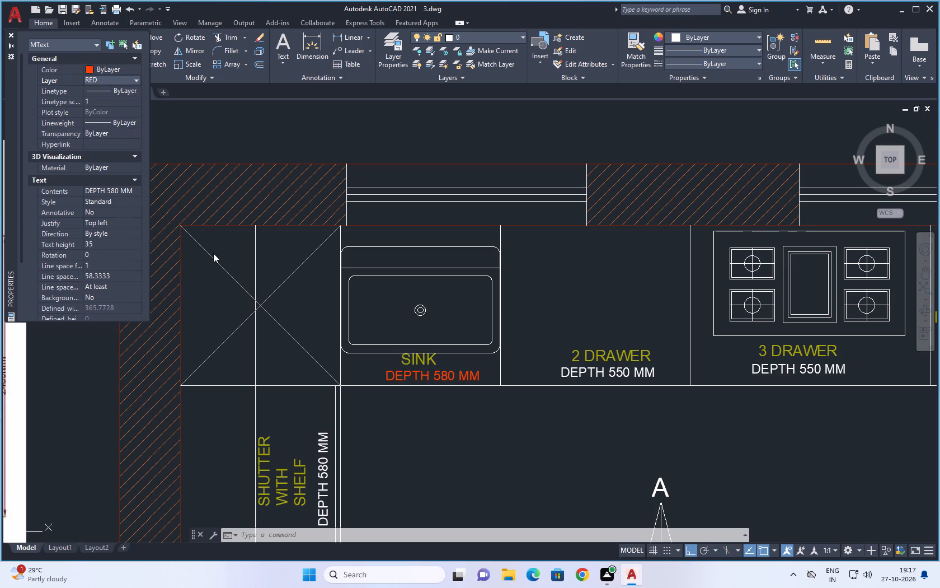
key(Escape)
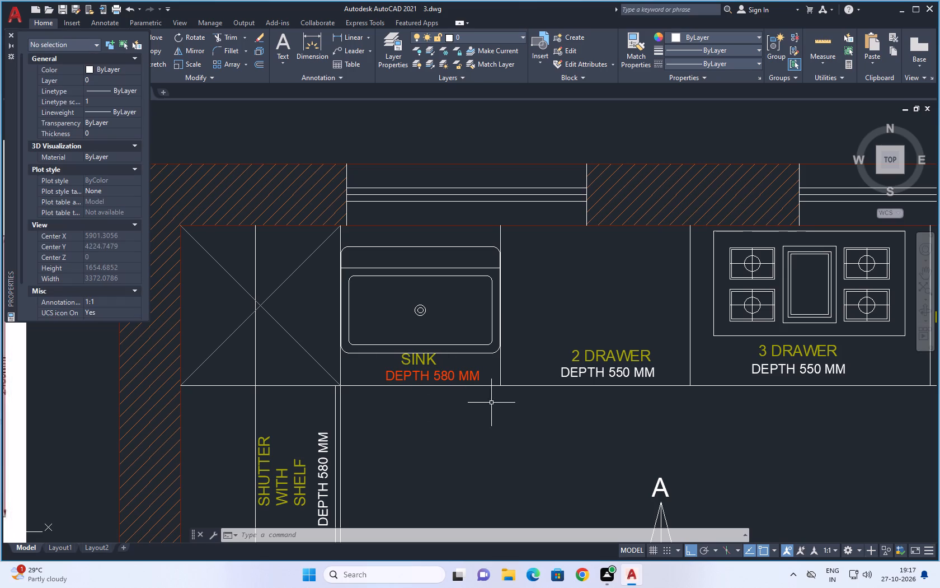
Match the sink's DEPTH 580 MM label properties onto the DEPTH 550 MM labels under 2 DRAWER and 3 DRAWER.
key(m)
key(a)
key(space)
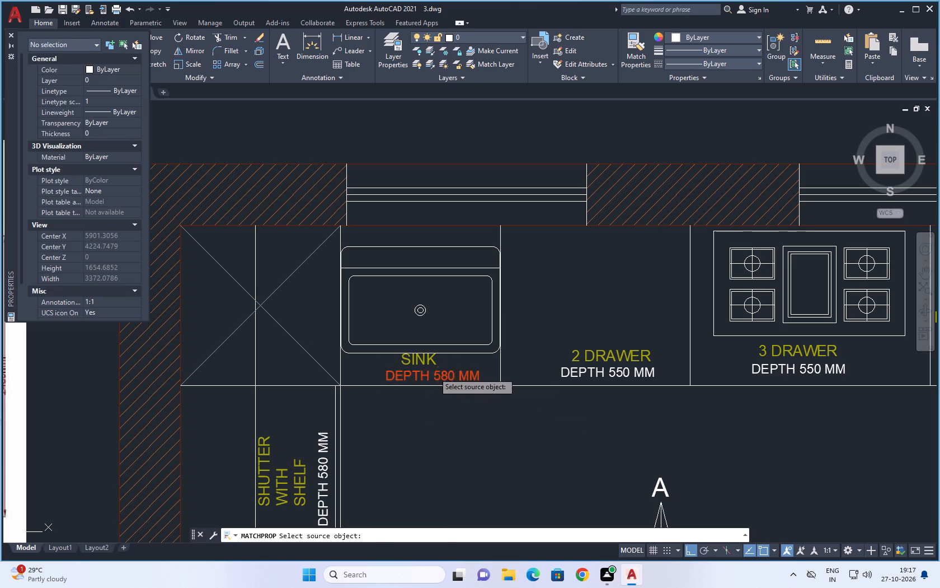
click(434, 372)
click(576, 375)
click(759, 367)
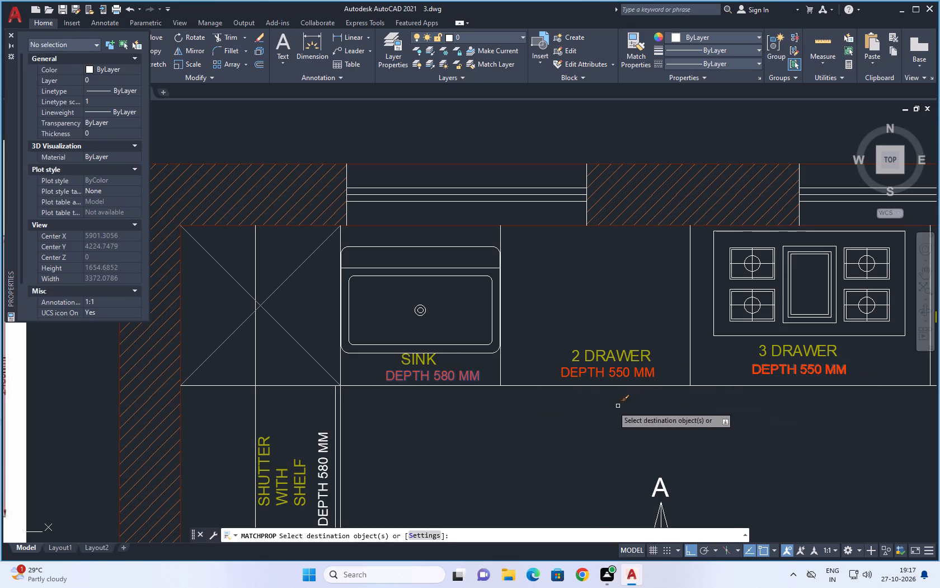
scroll(540, 396, down, 3)
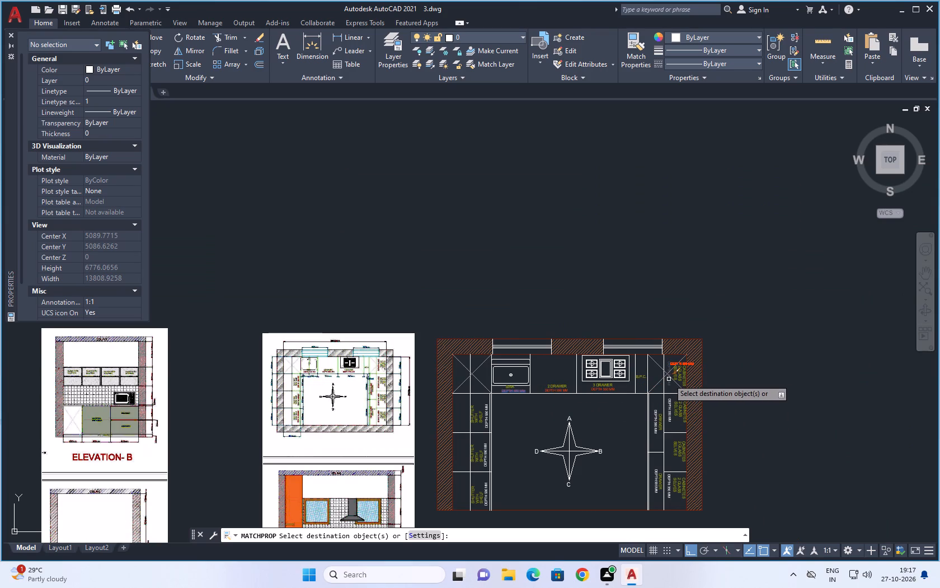
key(Escape)
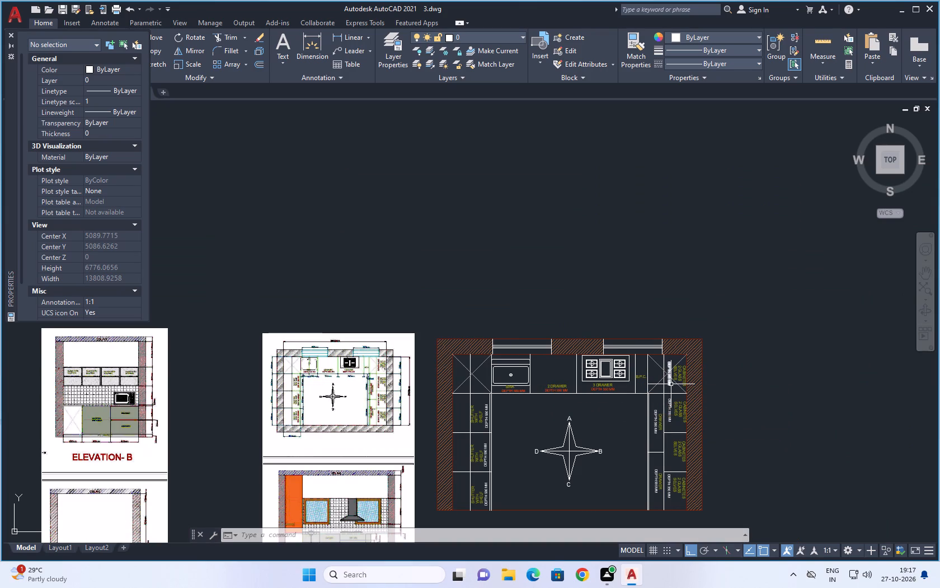
Put the DEPTH 350 MM label in the top right corner unit on the RED layer.
click(671, 384)
double_click(122, 81)
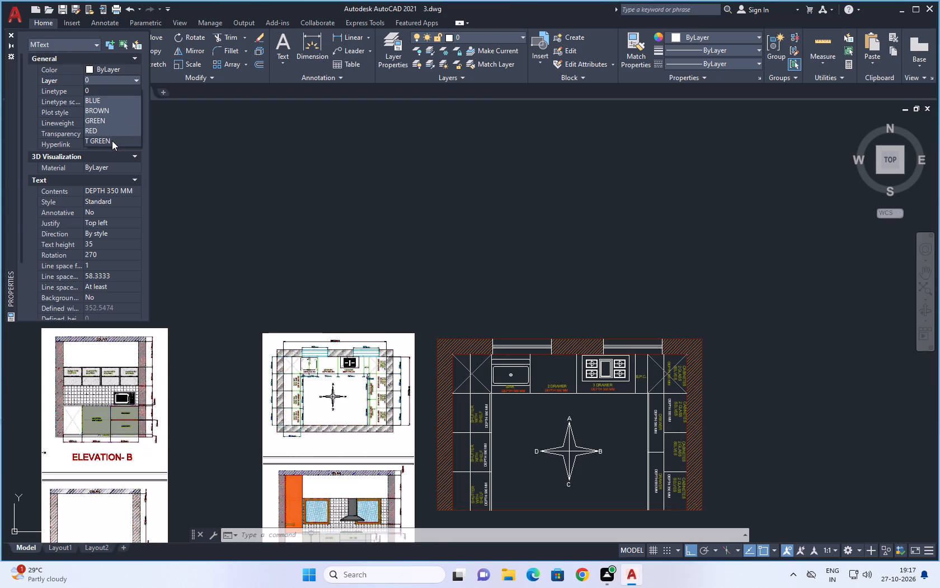
click(112, 141)
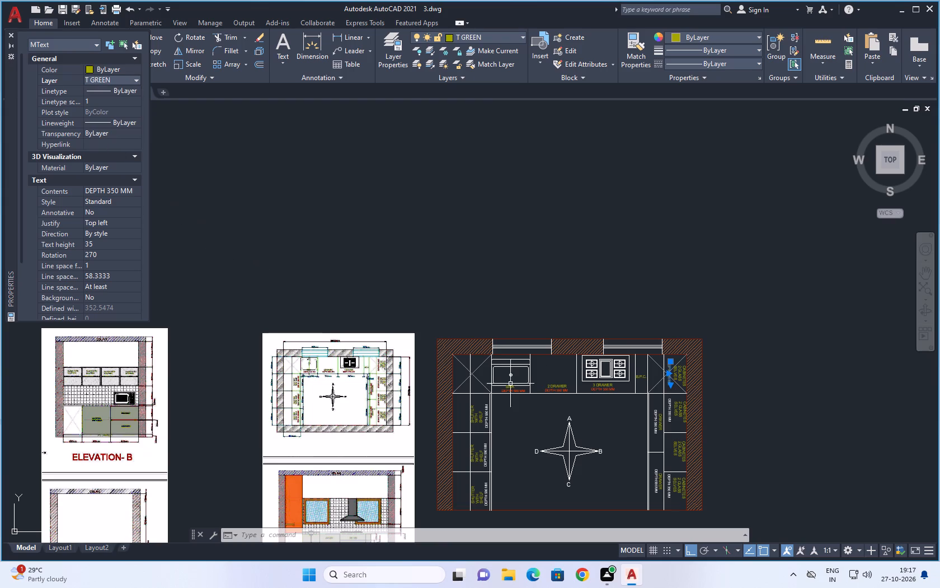
scroll(667, 381, up, 3)
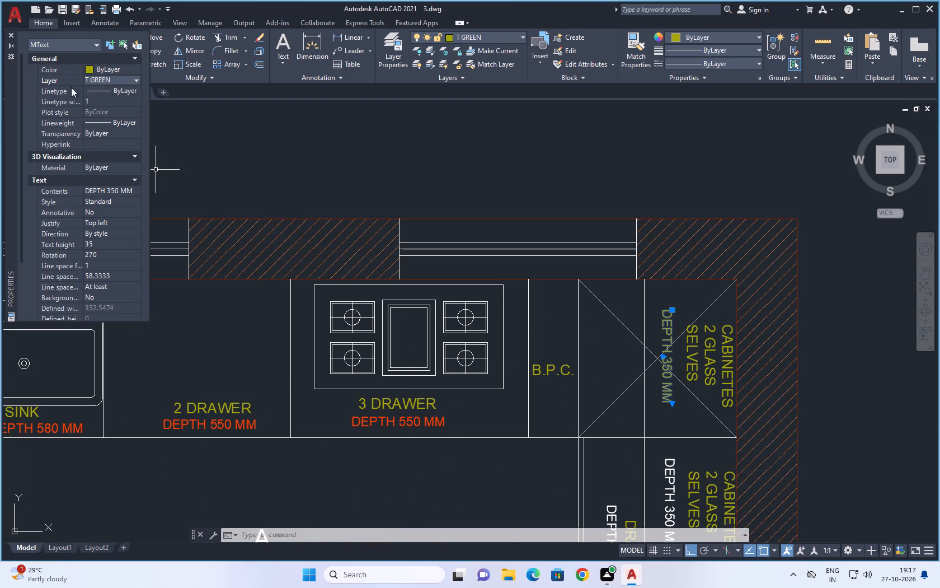
click(134, 91)
click(134, 91)
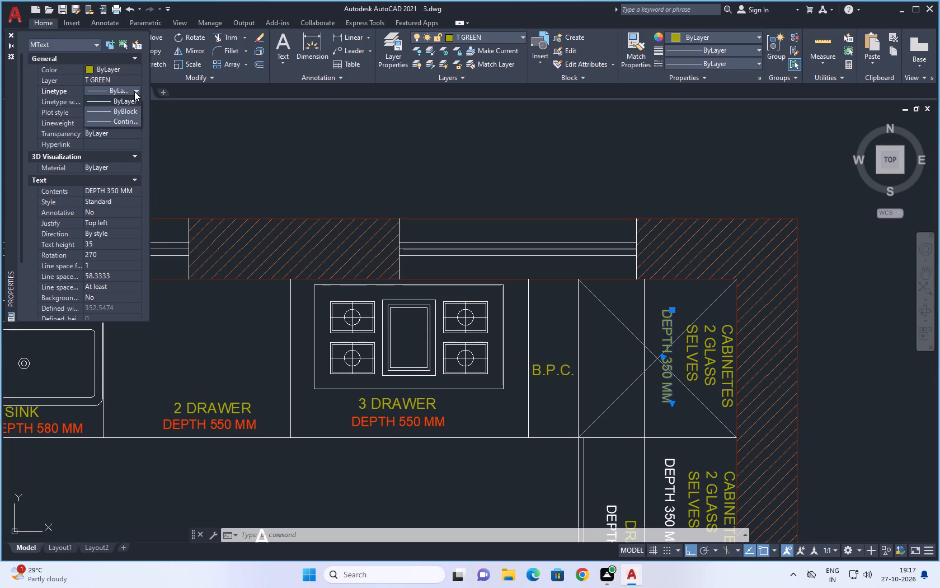
click(124, 77)
click(126, 77)
click(126, 77)
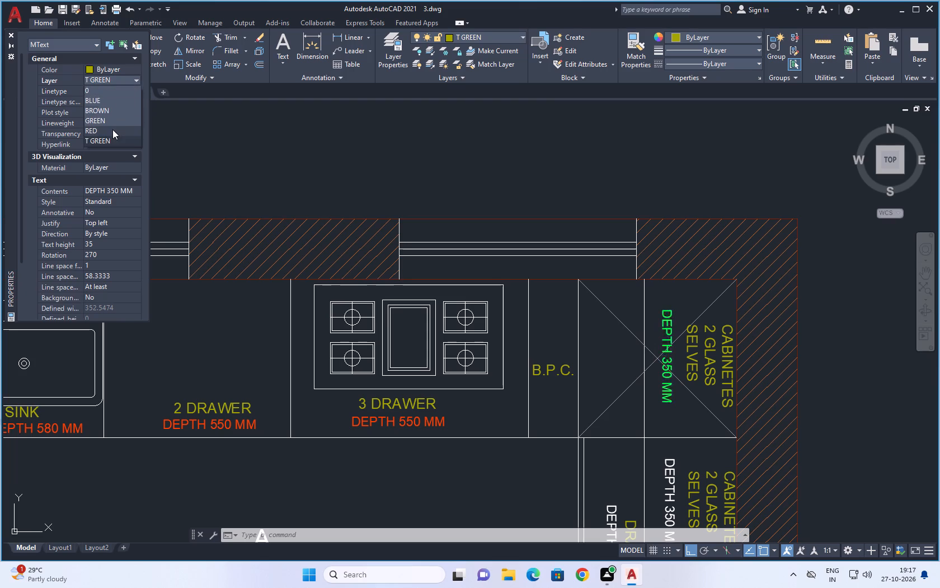
click(112, 129)
key(Escape)
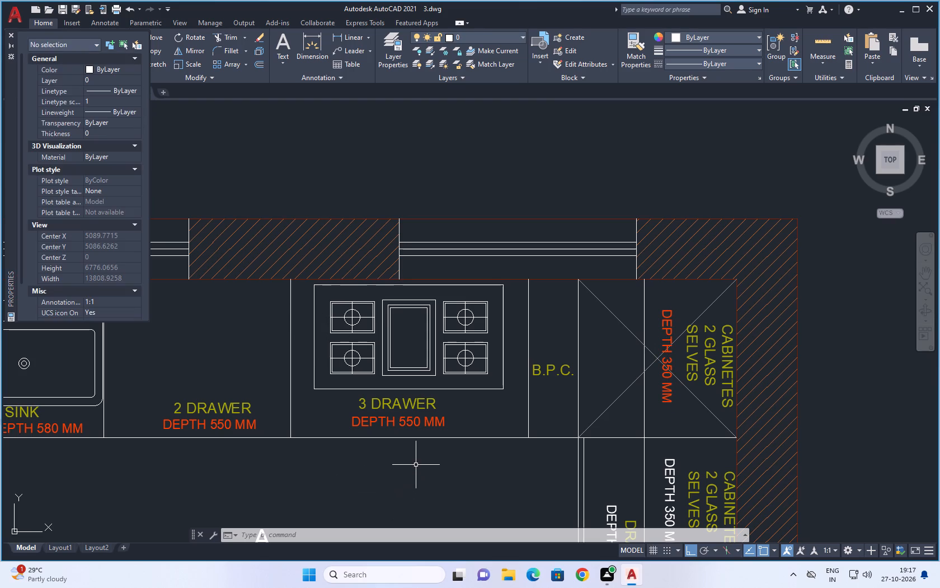
Match the corner DEPTH 350 MM label's properties onto the remaining DEPTH 350 MM and DEPTH 580 MM labels along the right counter.
key(m)
key(a)
key(space)
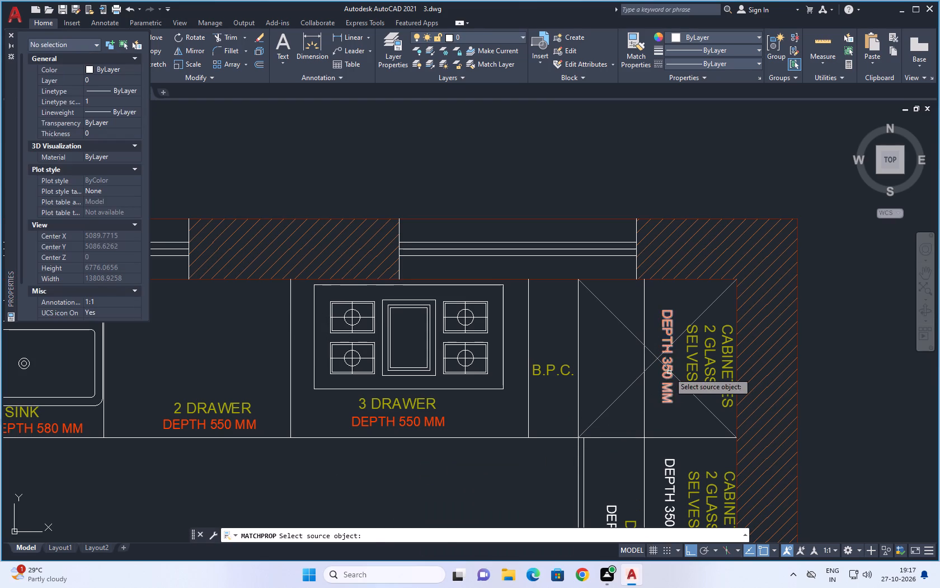
click(669, 372)
scroll(539, 330, down, 3)
scroll(567, 388, up, 3)
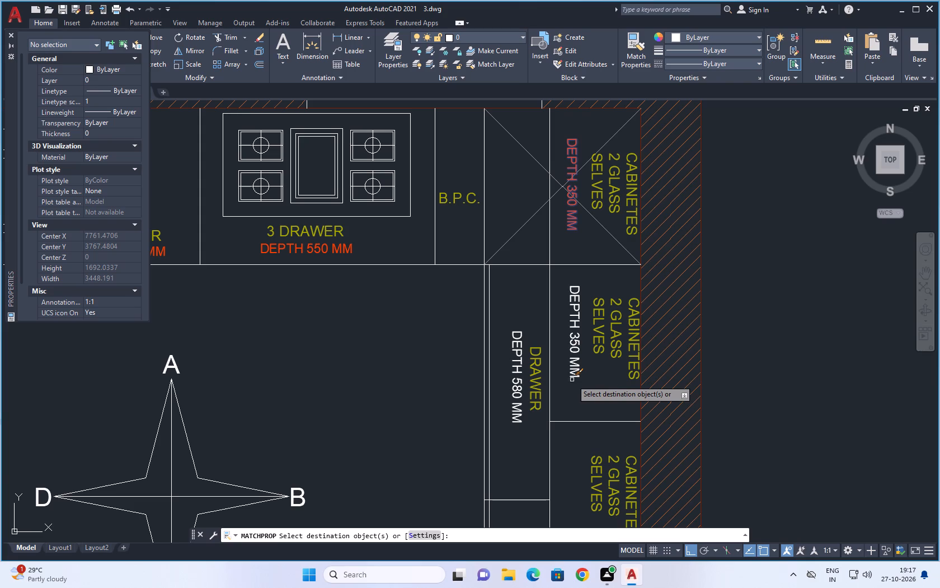
click(572, 376)
click(513, 390)
scroll(510, 338, down, 4)
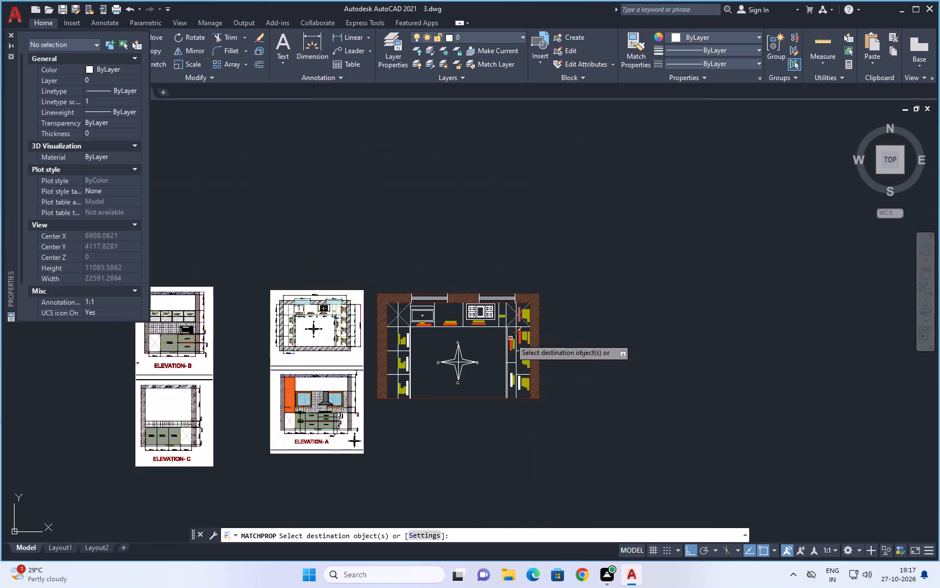
scroll(505, 390, up, 3)
click(522, 371)
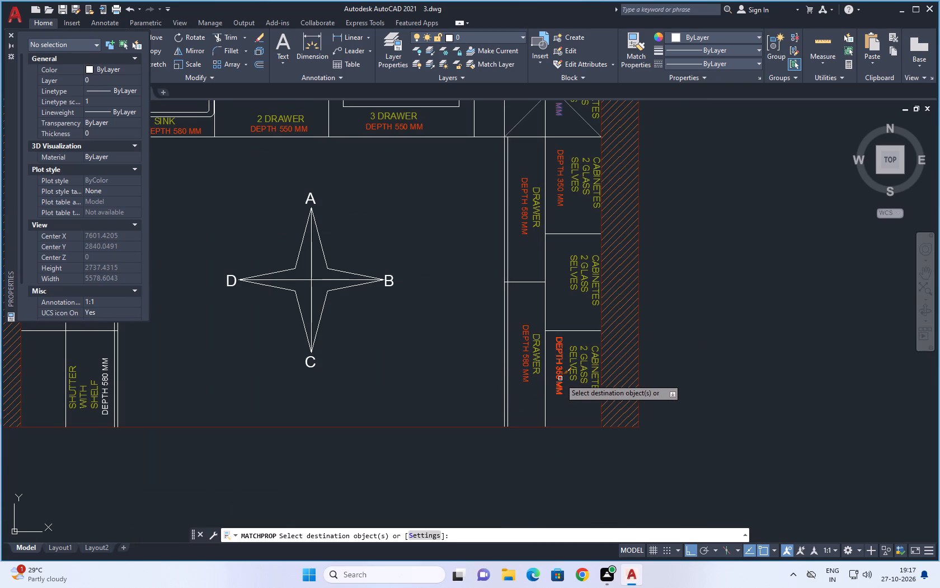
click(560, 379)
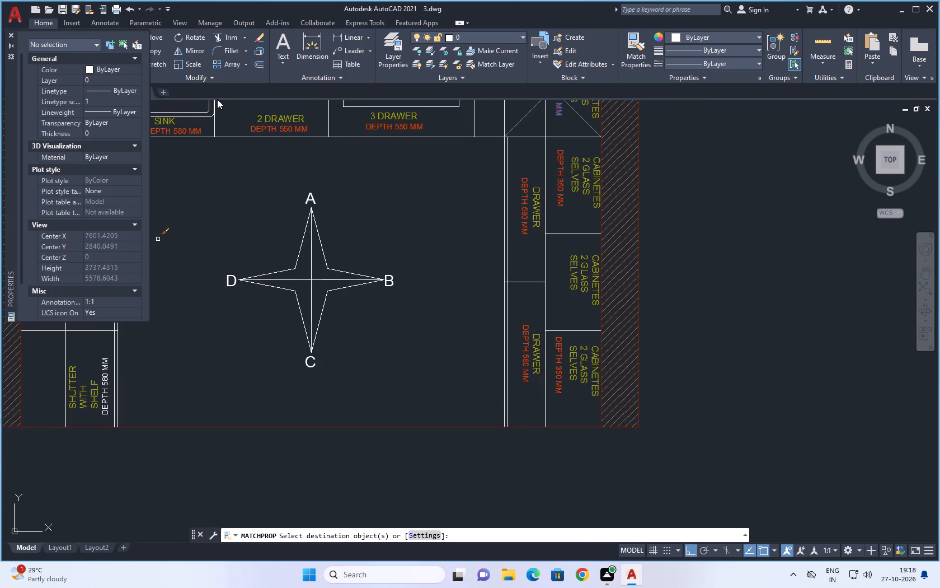
Put the DEPTH 580 MM label of the uppermost SHUTTER WITH SHELF unit on the left counter on the RED layer.
scroll(219, 99, down, 3)
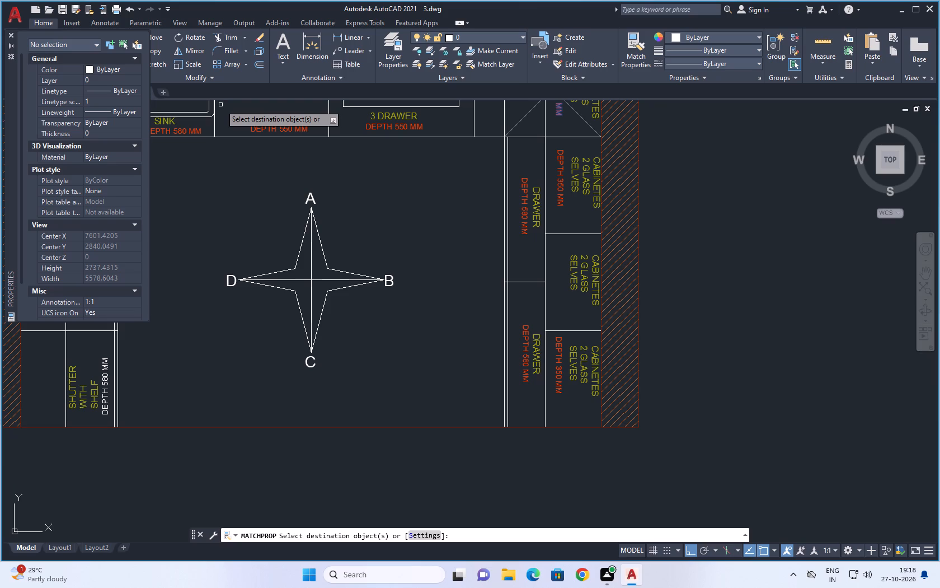
scroll(419, 213, down, 2)
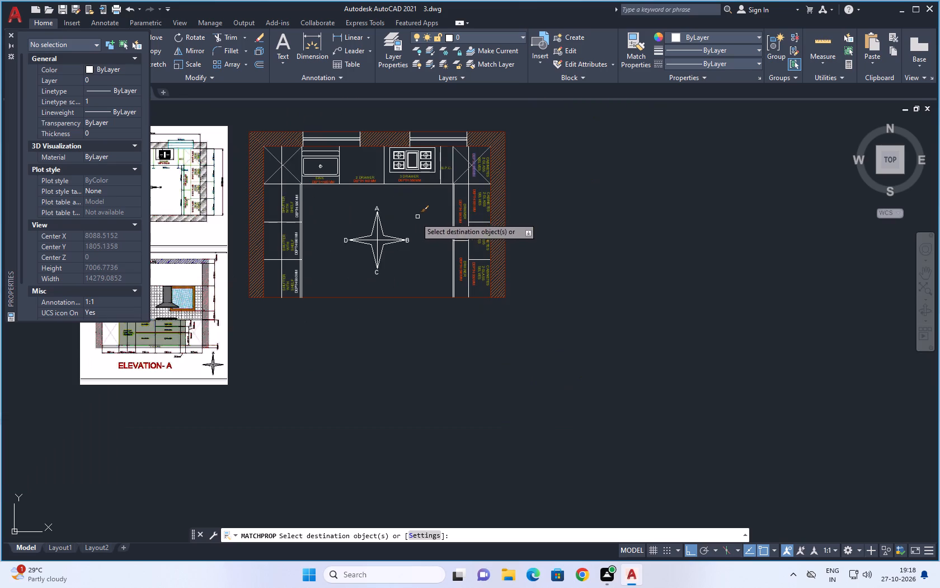
key(Escape)
scroll(293, 208, up, 3)
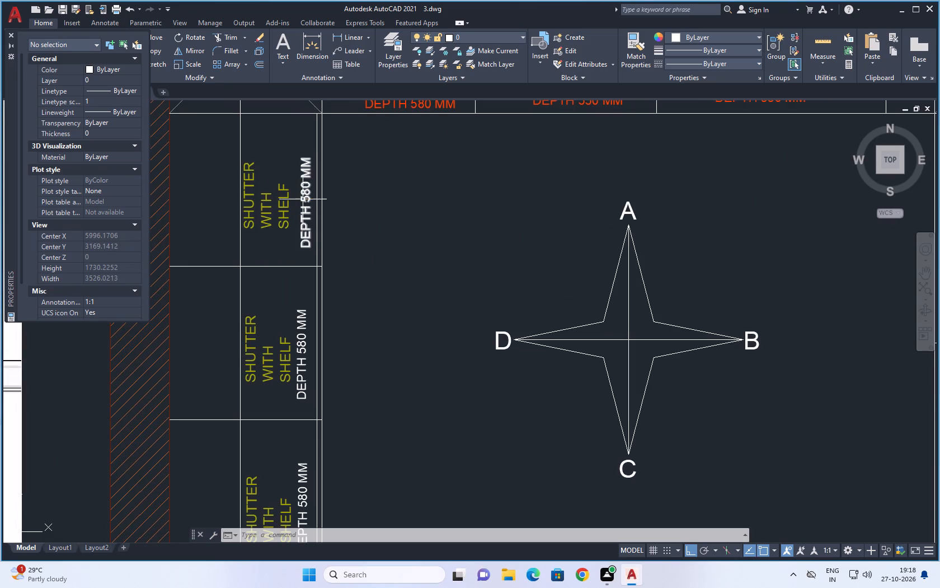
click(303, 199)
double_click(129, 78)
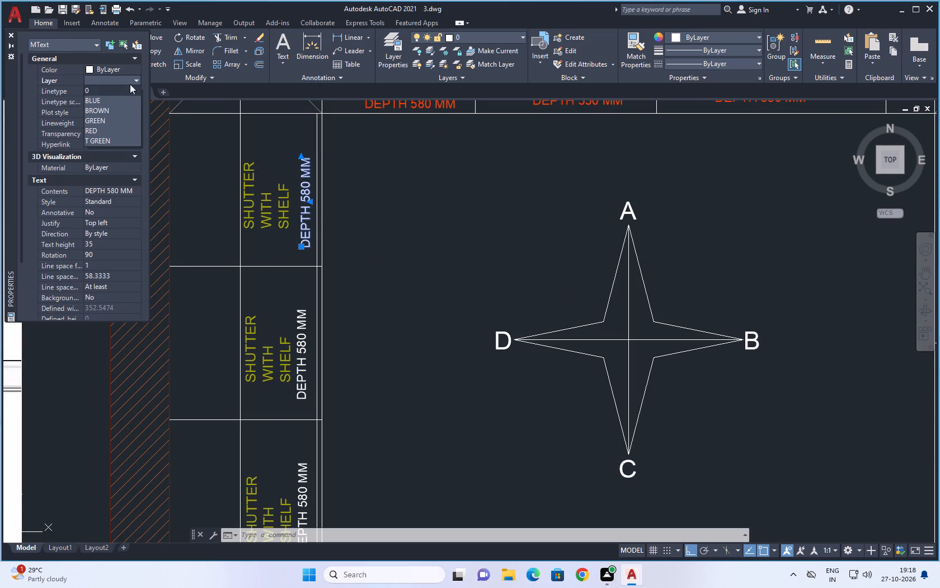
click(117, 131)
key(Escape)
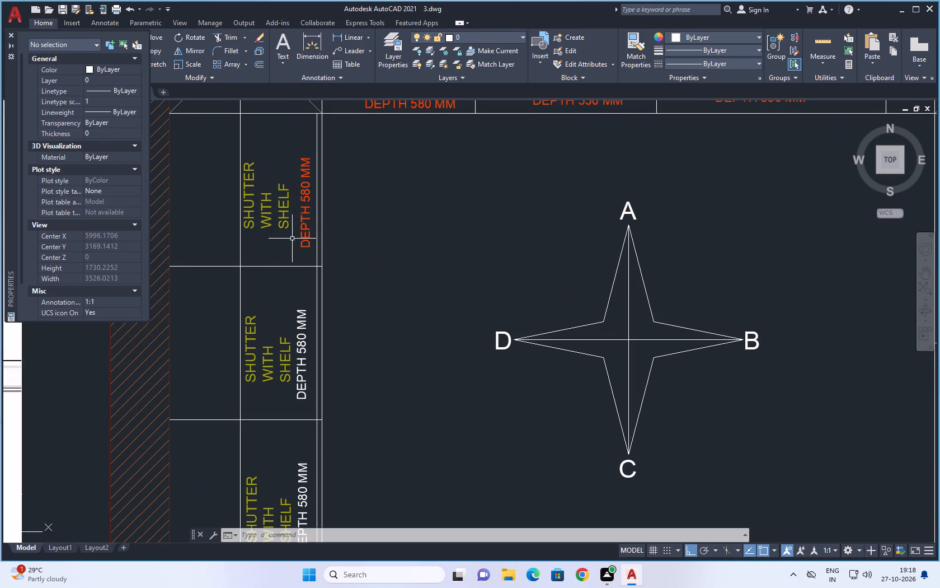
Match that red DEPTH 580 MM label's properties onto the two DEPTH 580 MM labels below it along the left counter.
key(m)
key(a)
key(space)
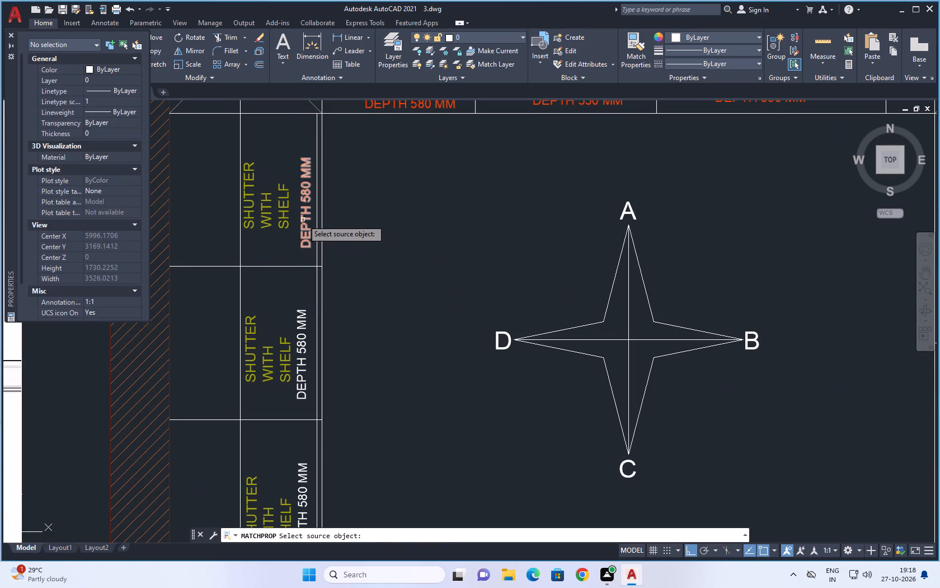
click(303, 220)
drag(302, 318, 302, 323)
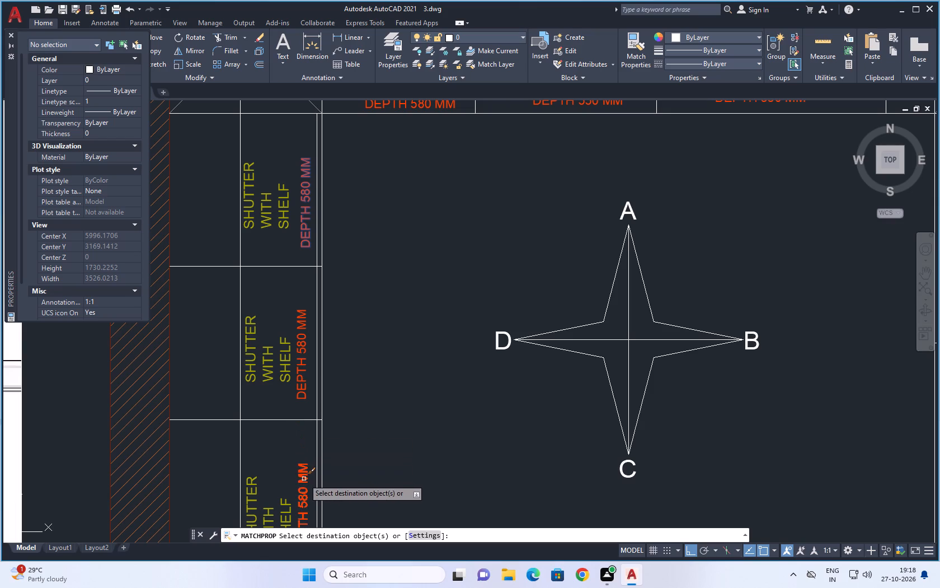
click(304, 479)
scroll(308, 334, down, 4)
key(Escape)
Put the horizontal divider line between the upper two SHUTTER WITH SHELF units on the GREEN layer.
scroll(300, 351, up, 2)
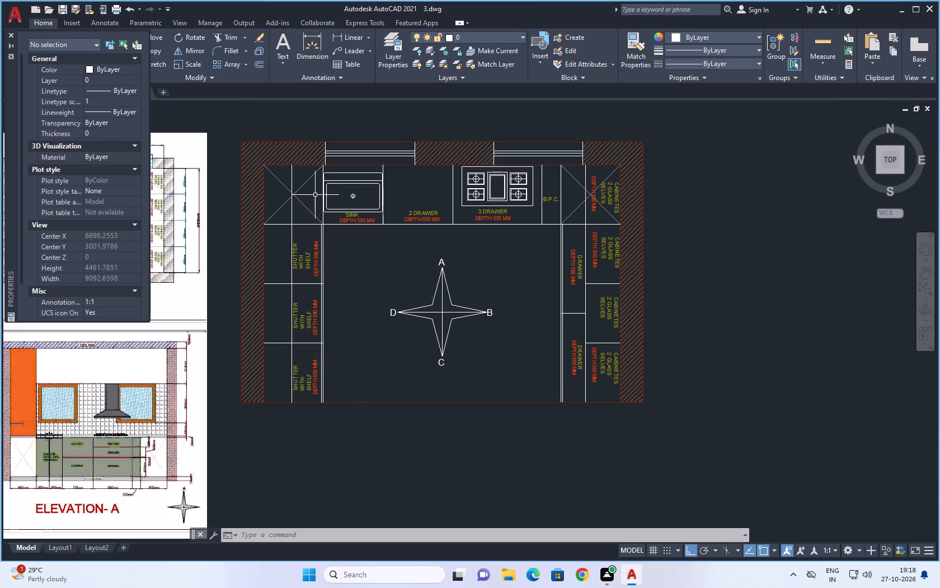
scroll(315, 196, down, 1)
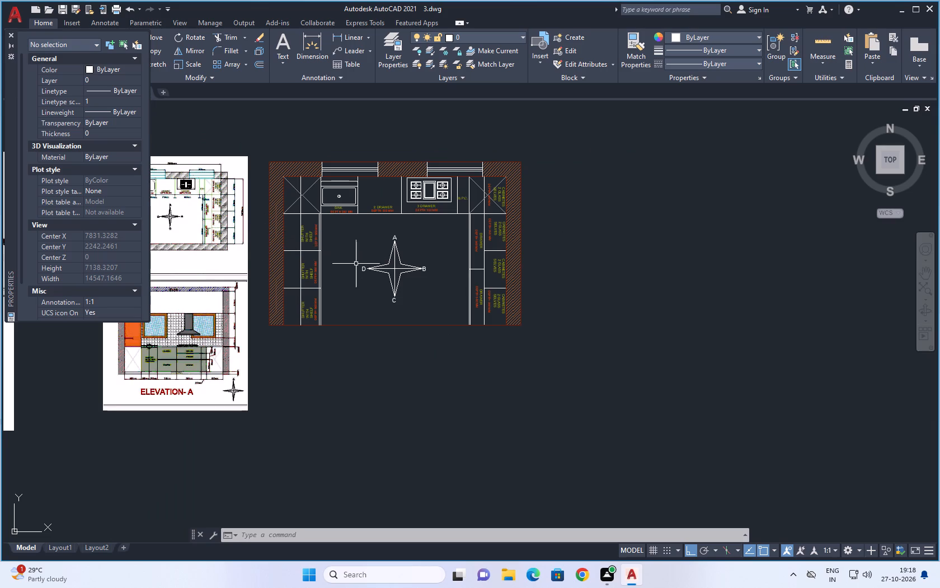
click(305, 251)
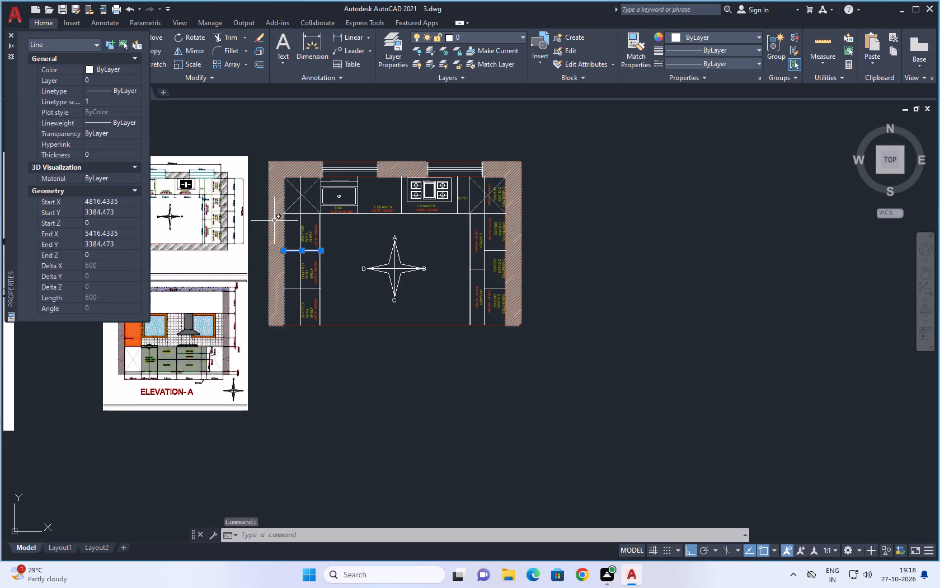
double_click(114, 76)
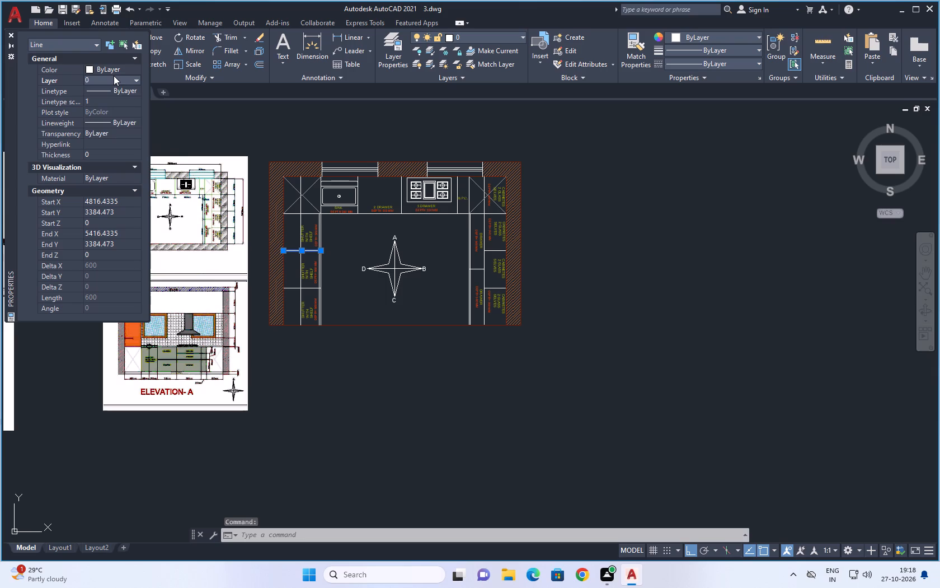
click(111, 119)
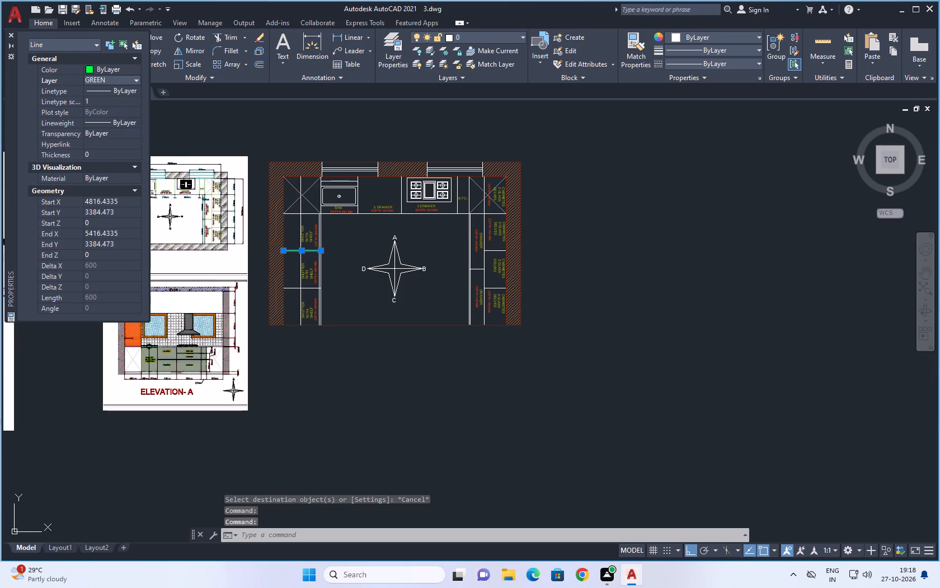
key(Escape)
key(Escape)
key(Escape)
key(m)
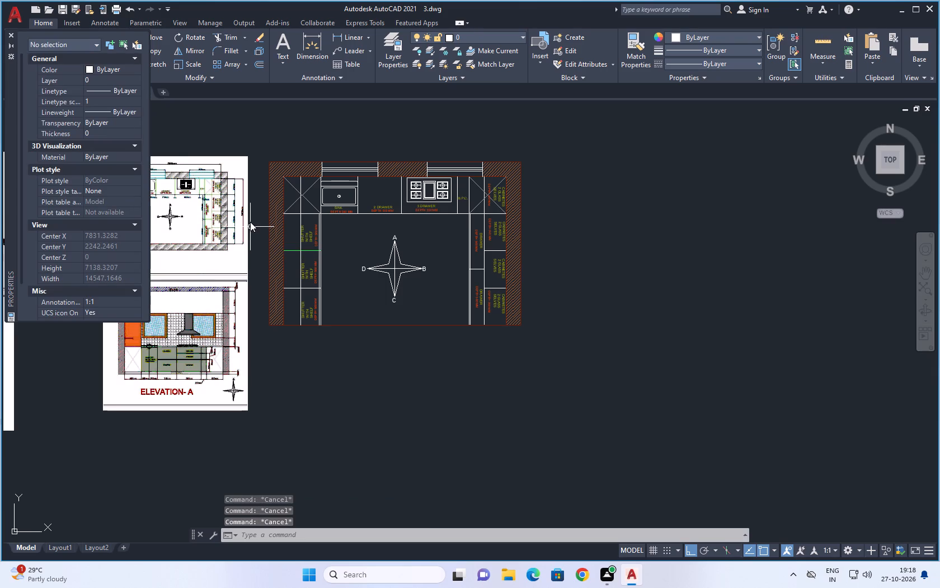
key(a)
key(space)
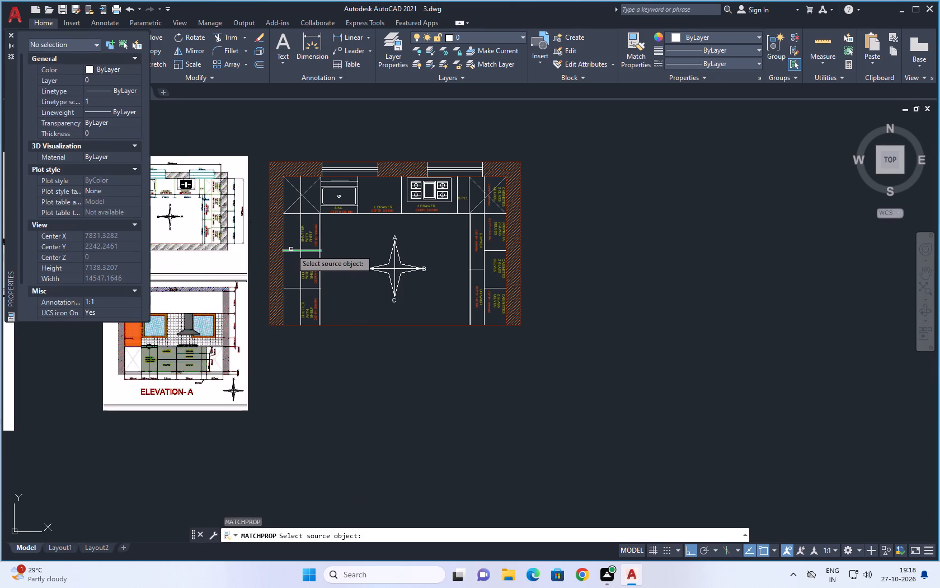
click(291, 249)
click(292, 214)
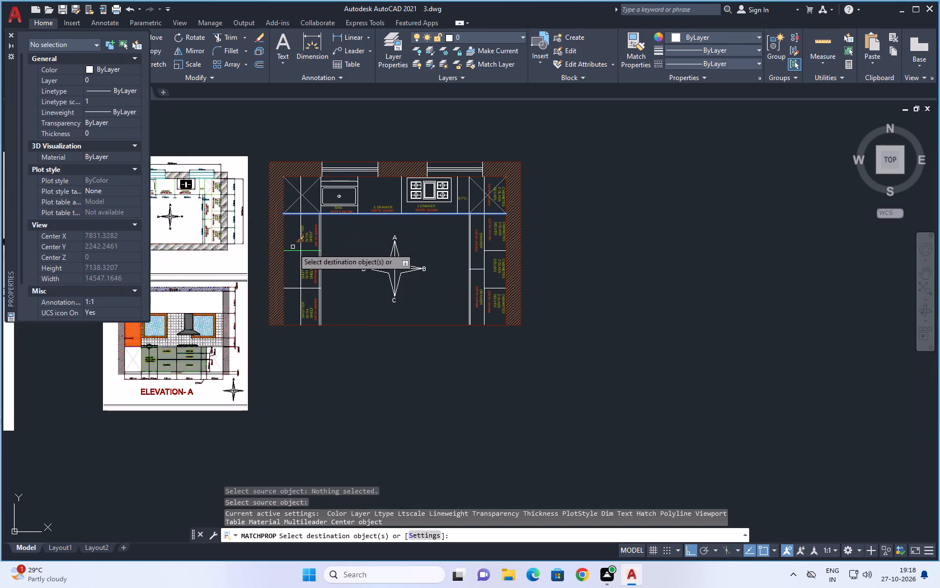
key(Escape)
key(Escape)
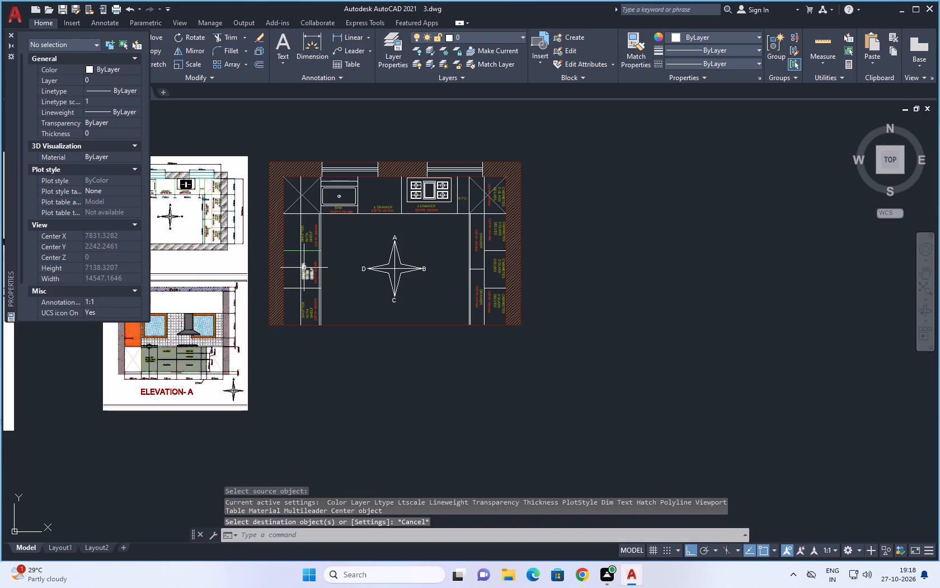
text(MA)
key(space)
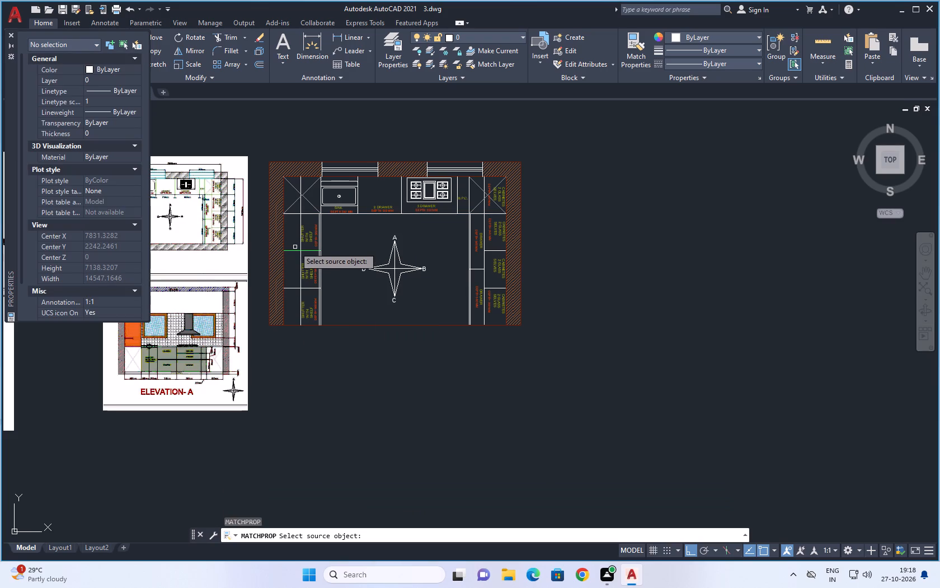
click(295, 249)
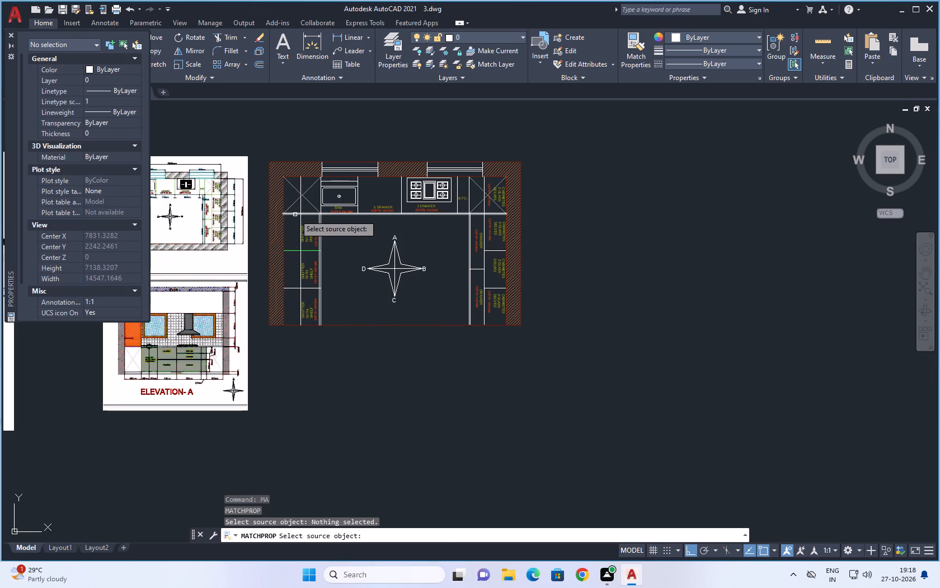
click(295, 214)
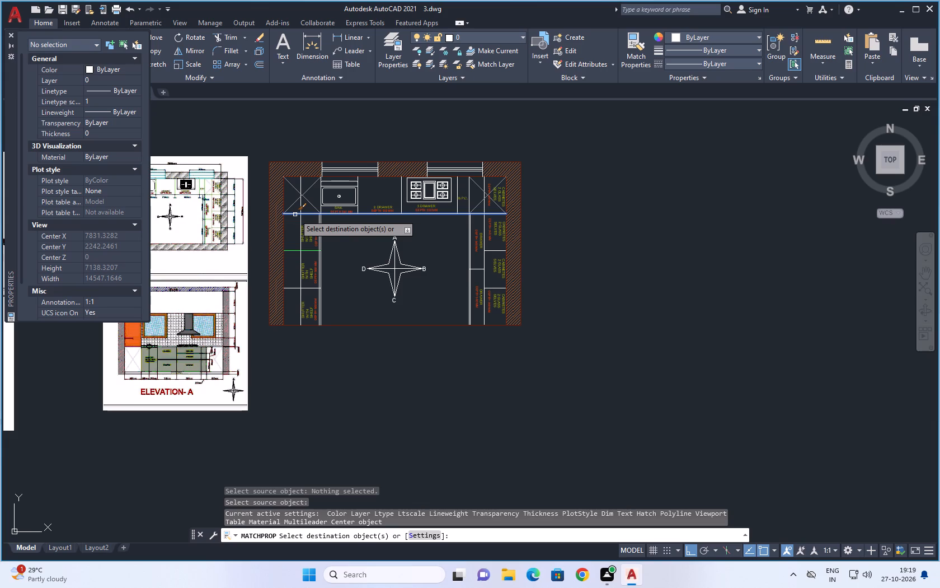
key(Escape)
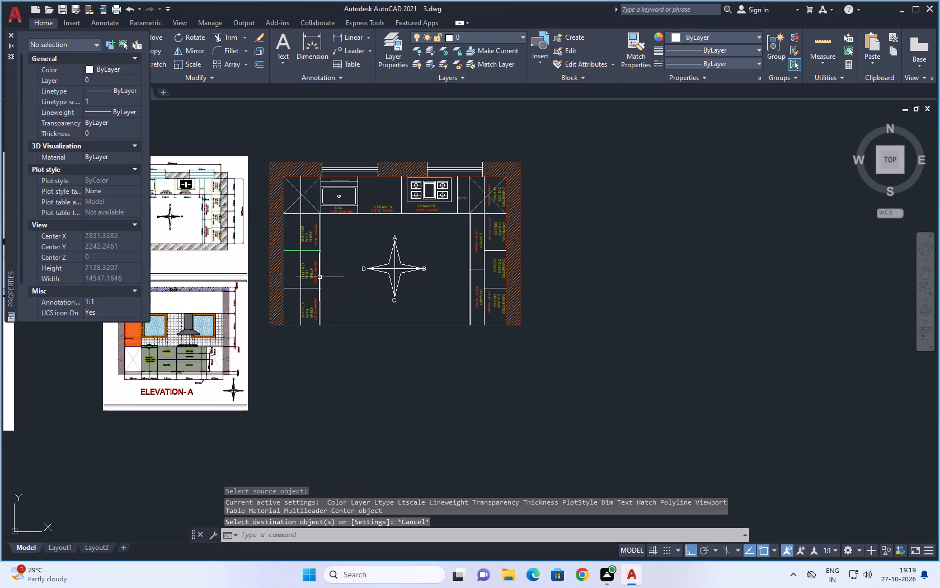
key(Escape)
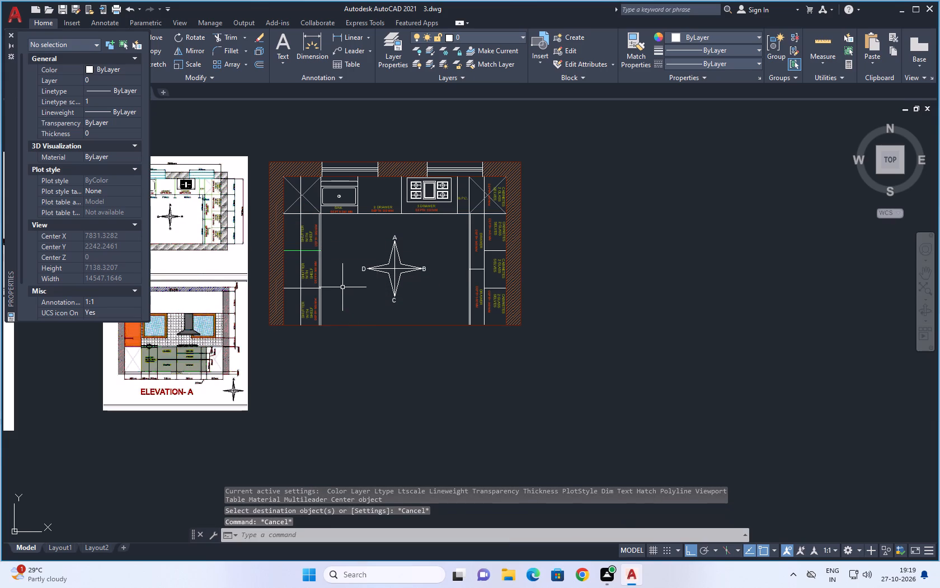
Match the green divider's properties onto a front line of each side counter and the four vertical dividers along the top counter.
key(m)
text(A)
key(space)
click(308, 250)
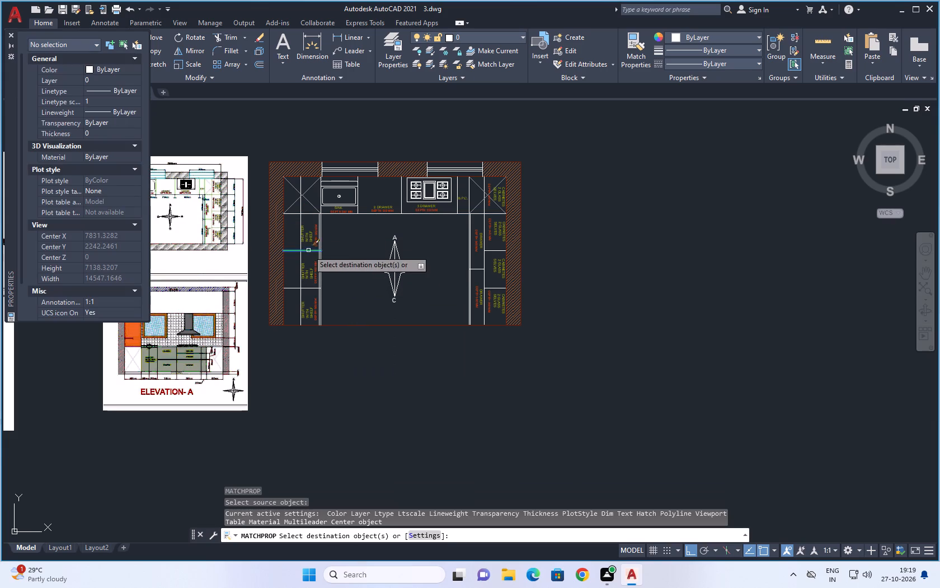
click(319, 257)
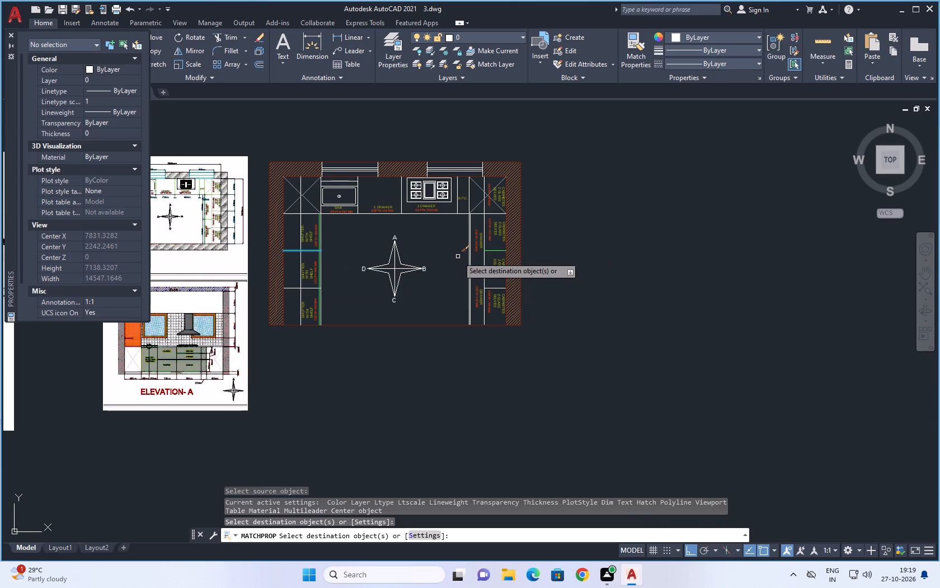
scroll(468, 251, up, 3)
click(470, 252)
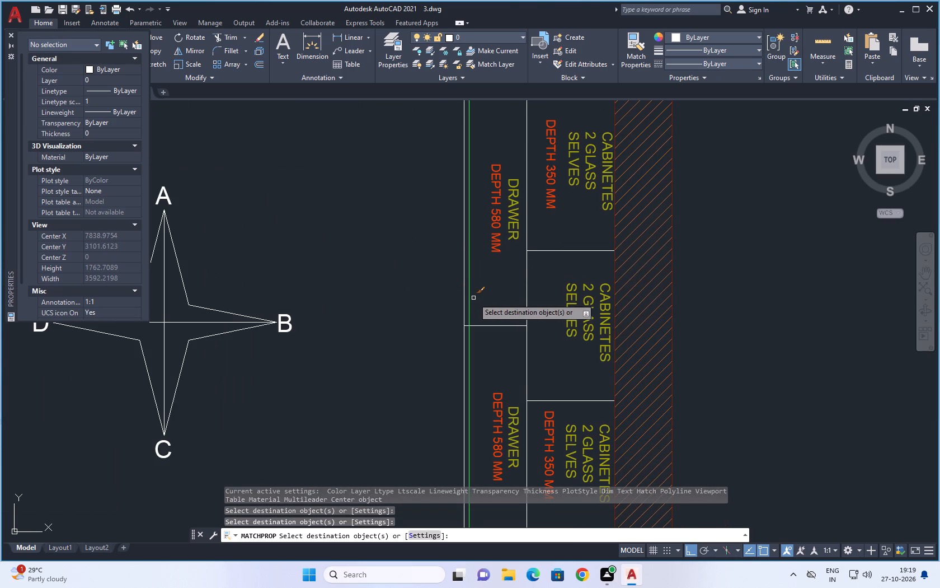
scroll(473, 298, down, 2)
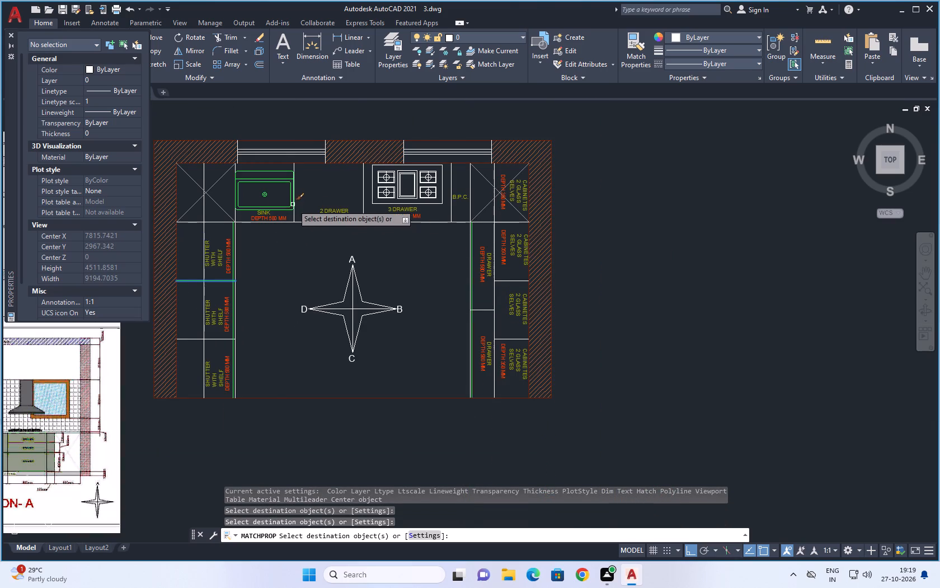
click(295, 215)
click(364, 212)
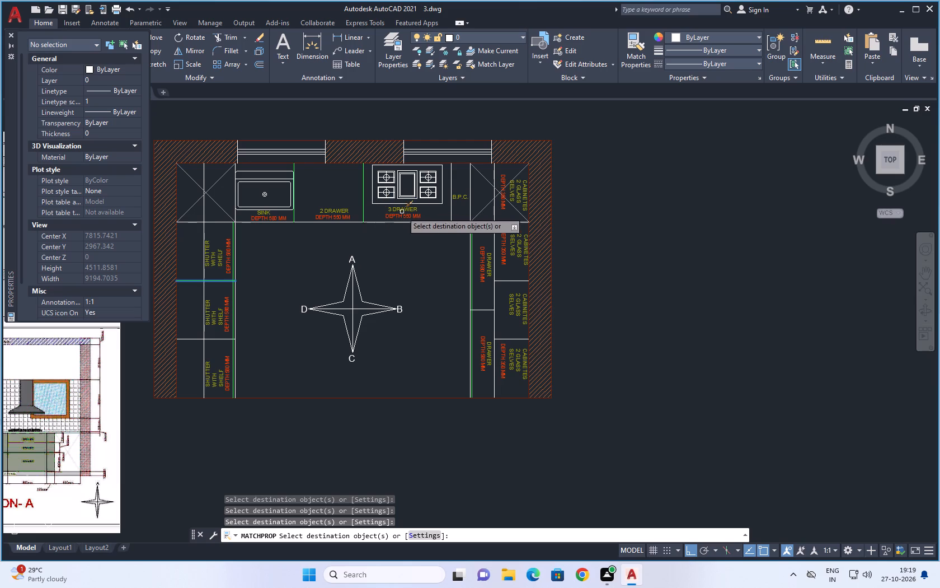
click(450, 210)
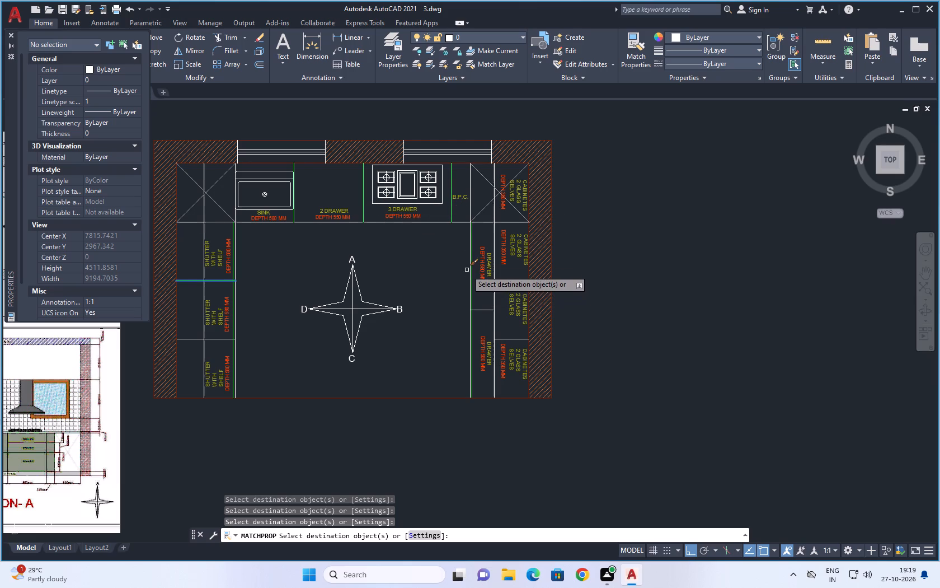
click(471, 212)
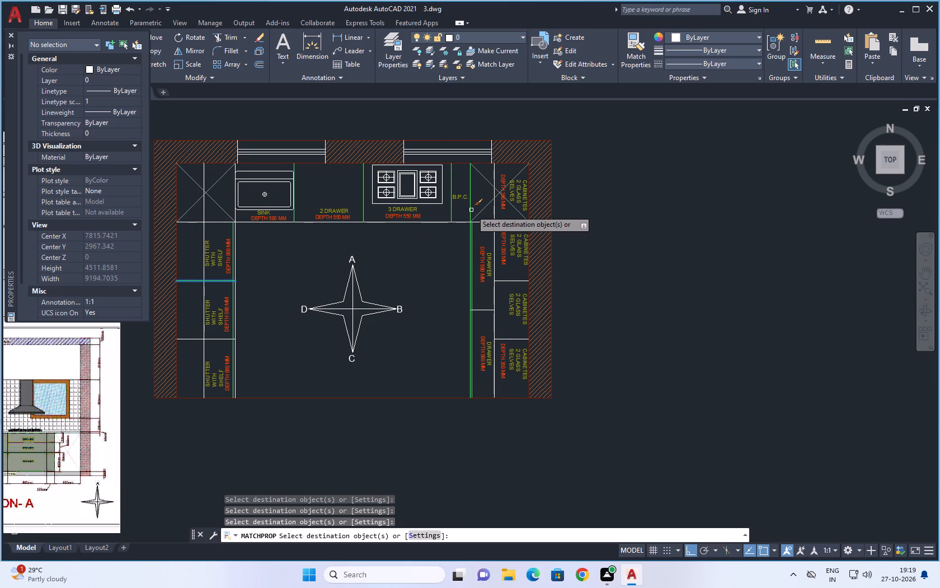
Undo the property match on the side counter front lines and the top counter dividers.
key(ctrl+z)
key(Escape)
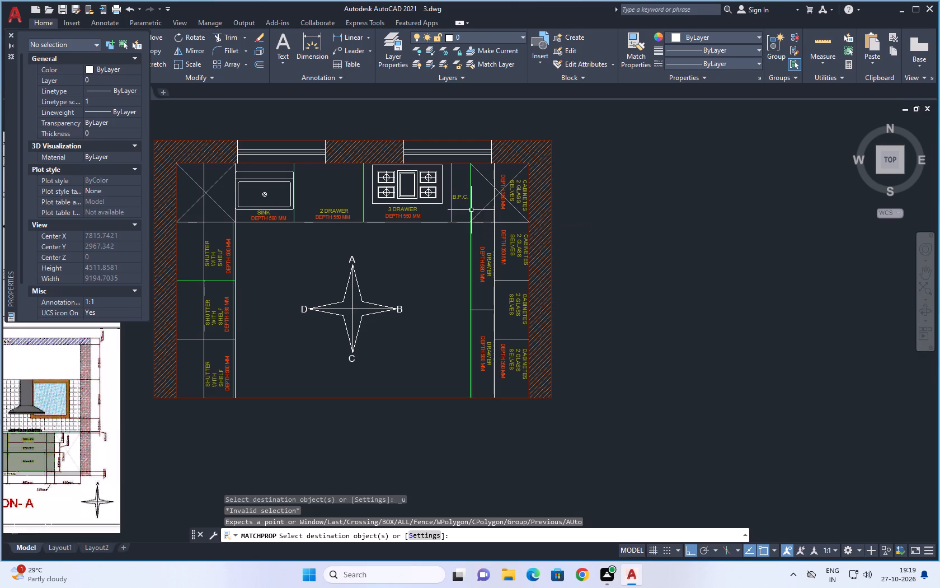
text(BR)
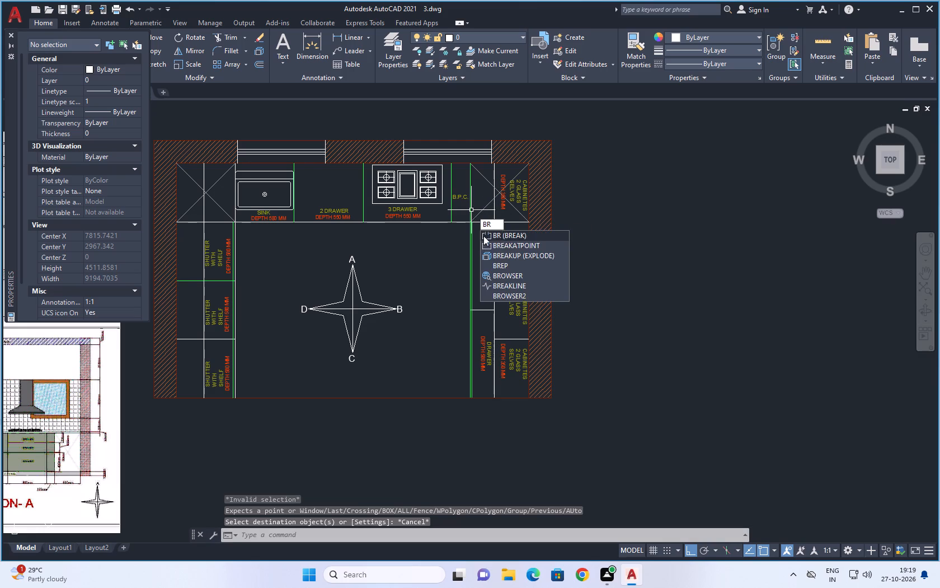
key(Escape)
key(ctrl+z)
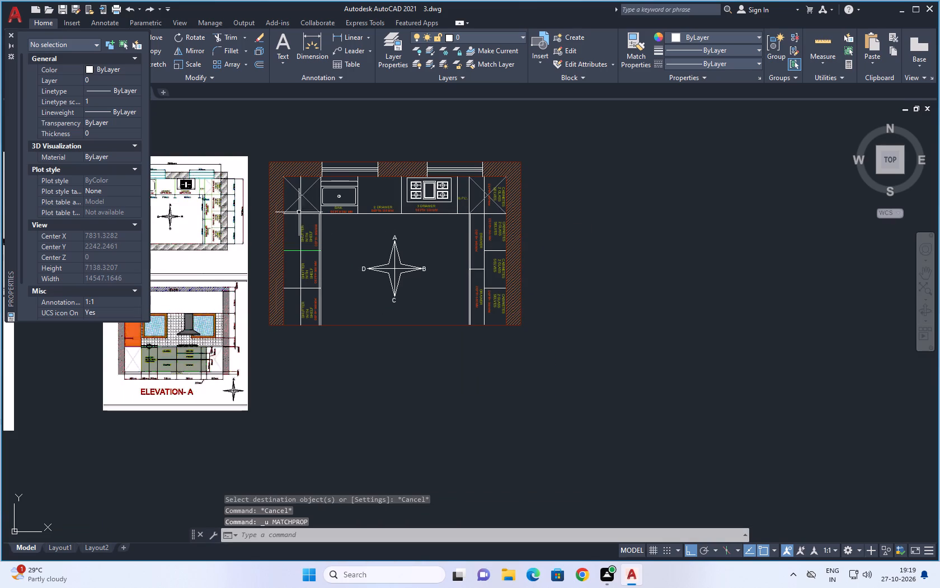
Break the left counter's outermost front line at the point where it meets the top counter's front edge.
scroll(289, 204, up, 2)
key(Escape)
key(b)
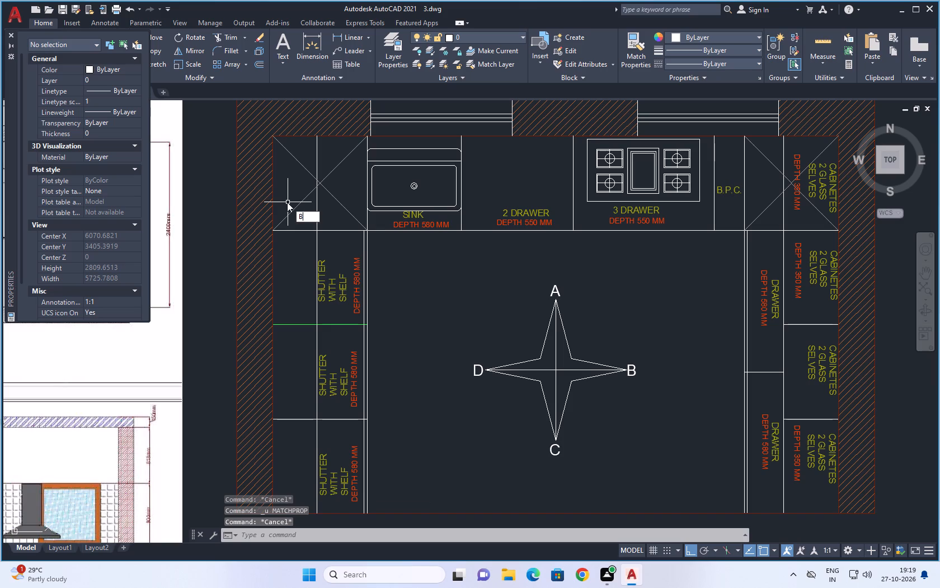
key(r)
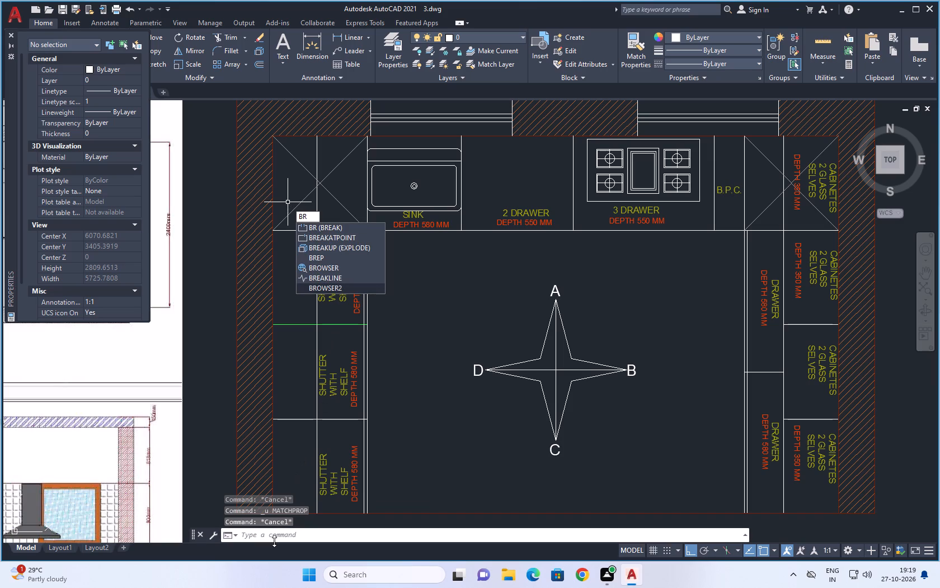
click(274, 541)
key(Escape)
key(b)
key(r)
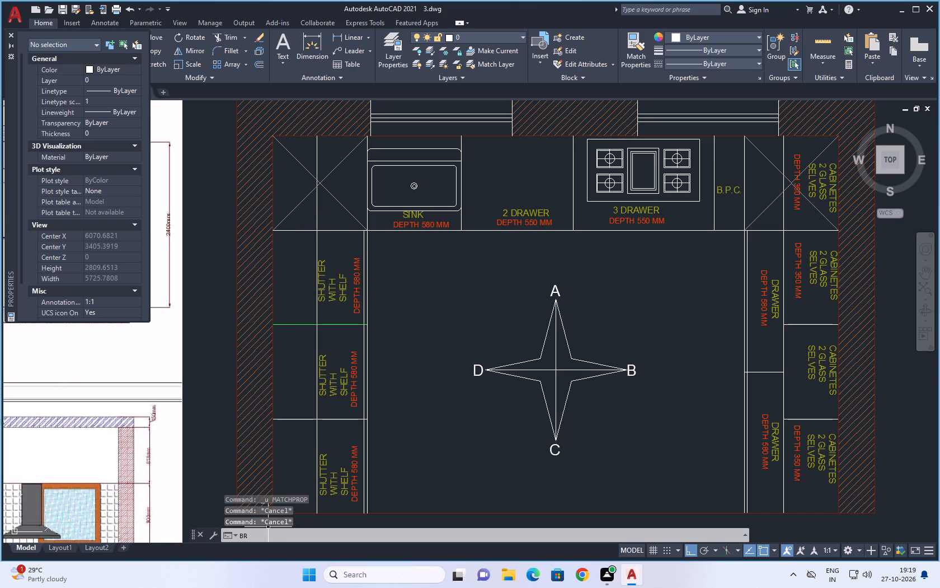
key(e)
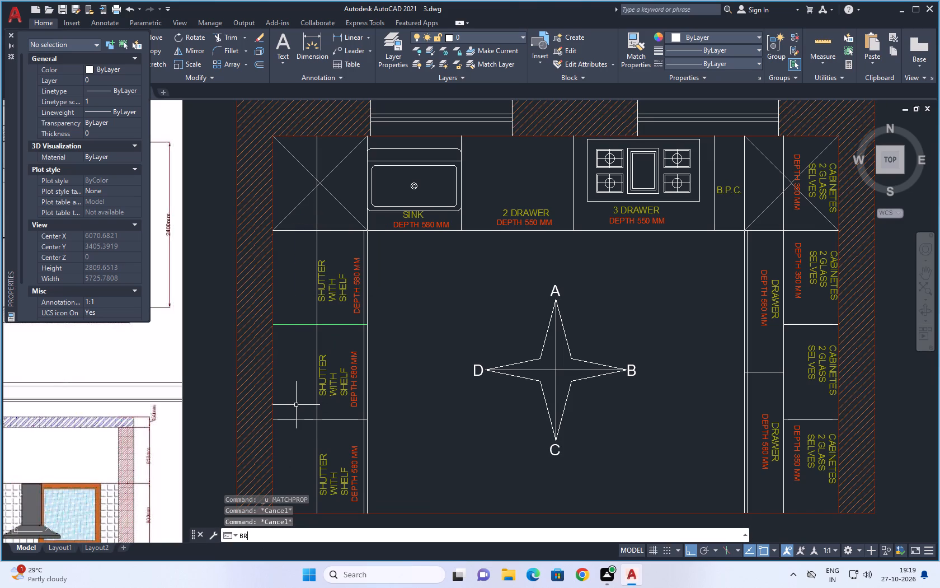
key(a)
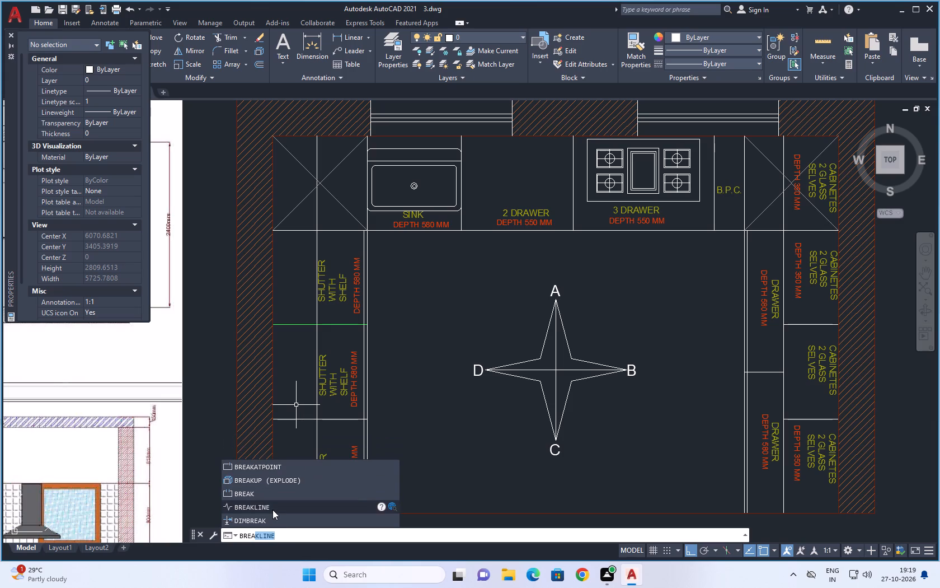
click(274, 469)
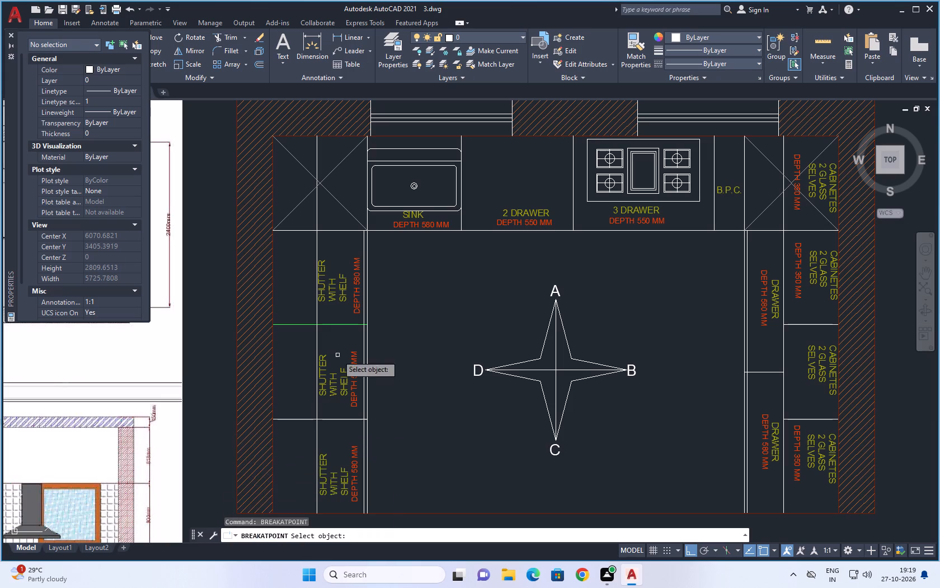
click(367, 223)
click(368, 230)
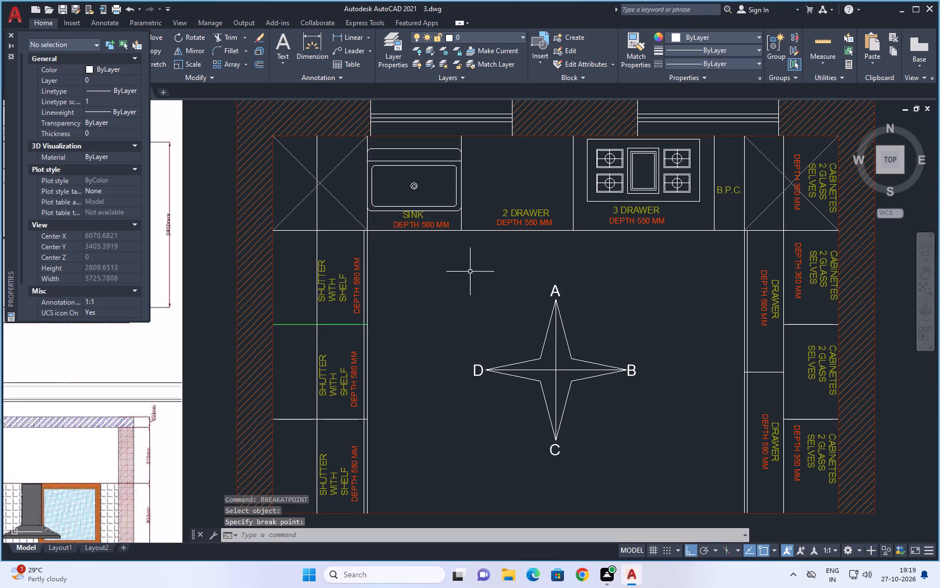
Break the right counter's outermost front line at the point where it meets the top counter's front edge.
key(space)
click(744, 250)
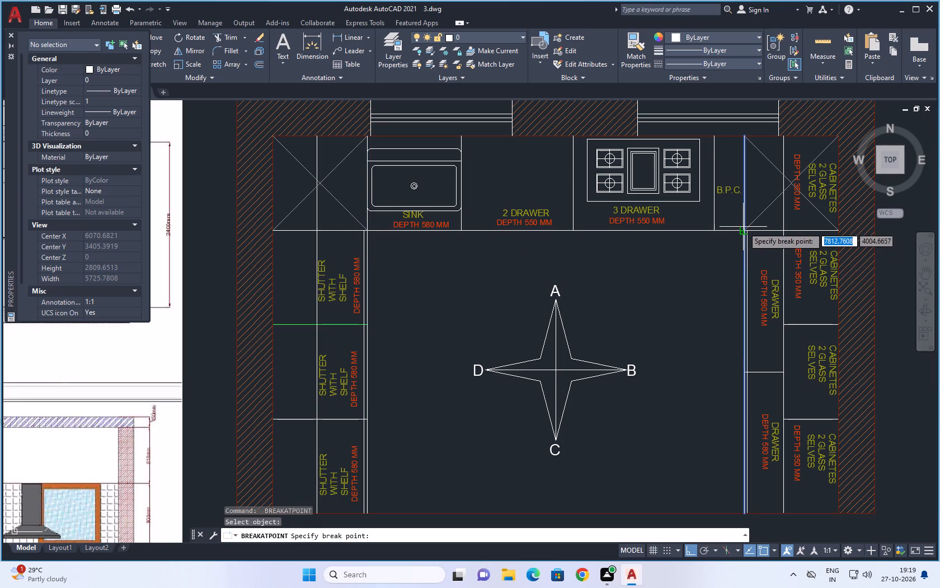
click(743, 230)
key(Escape)
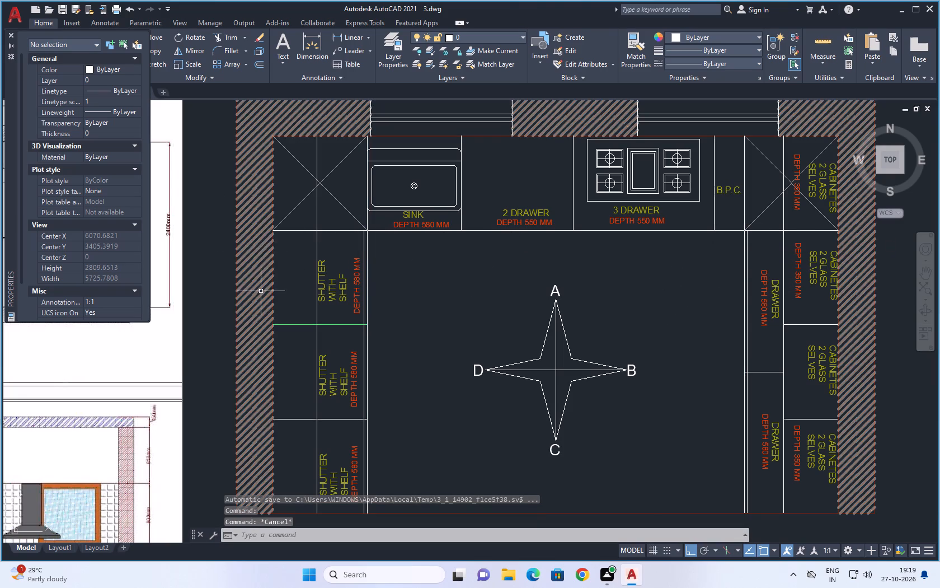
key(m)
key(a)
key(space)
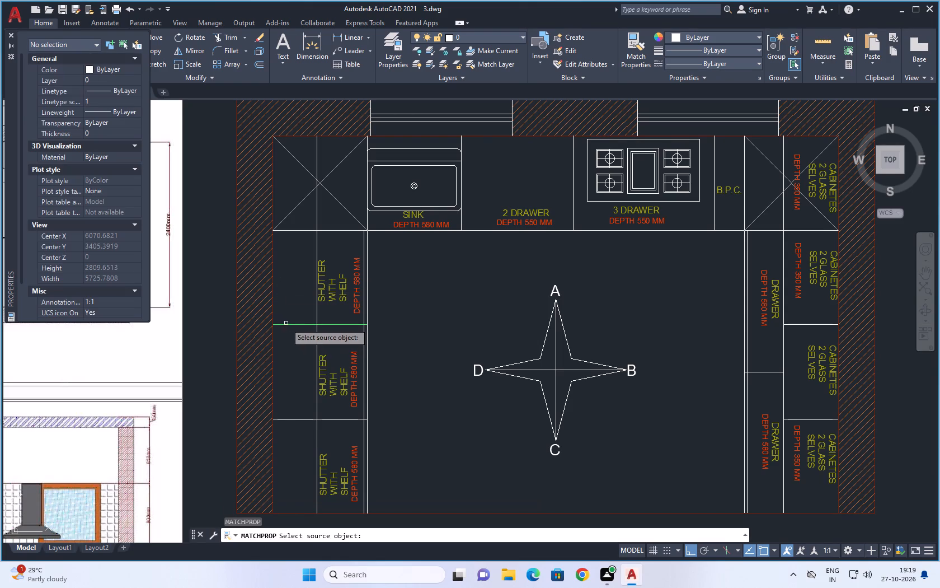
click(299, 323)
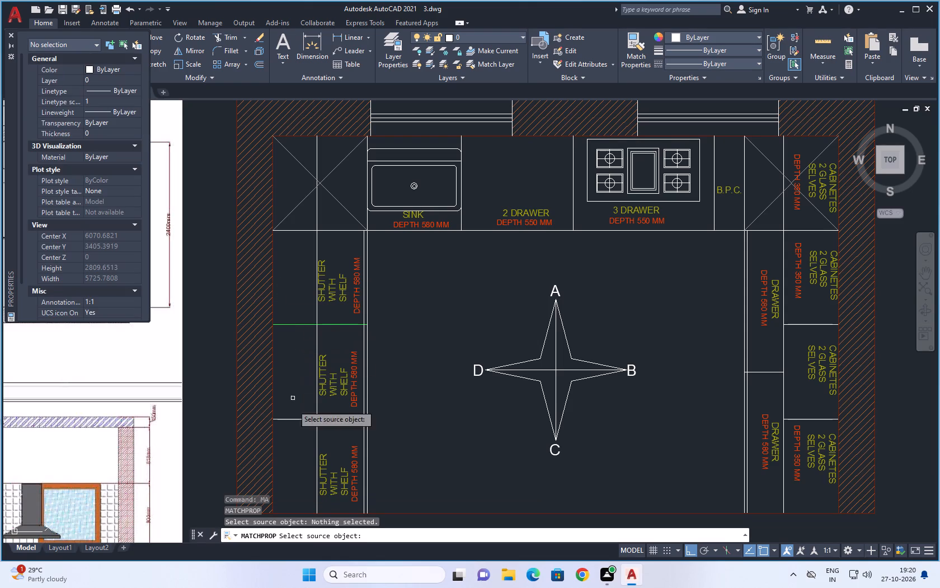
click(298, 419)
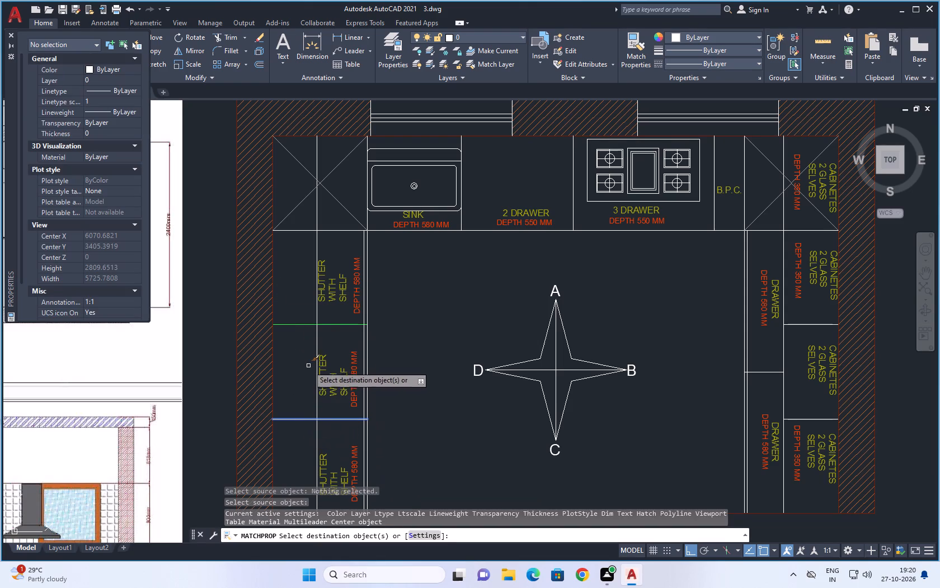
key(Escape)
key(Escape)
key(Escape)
Match the green SHUTTER WITH SHELF divider's properties onto the divider below it and the inner front line of each side counter.
text(MA)
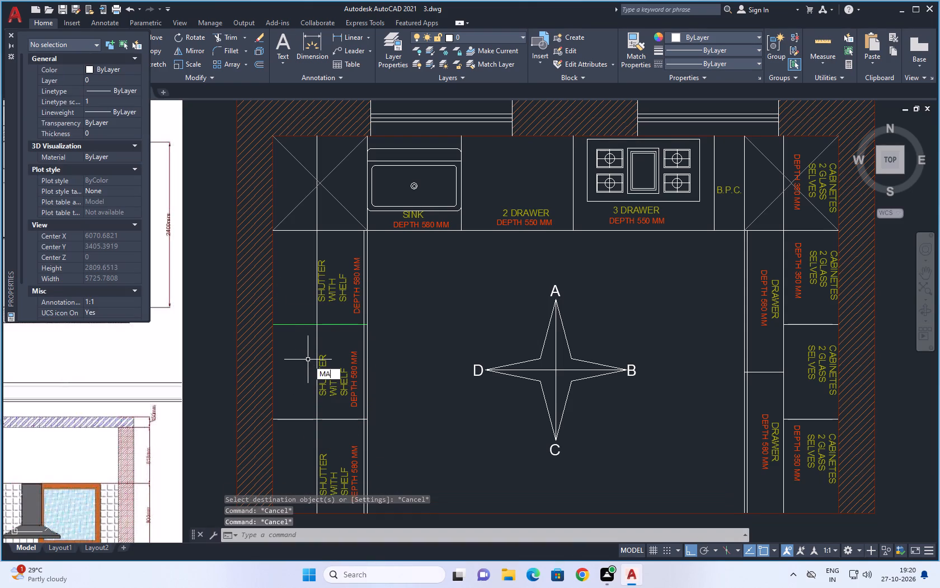
key(space)
click(305, 323)
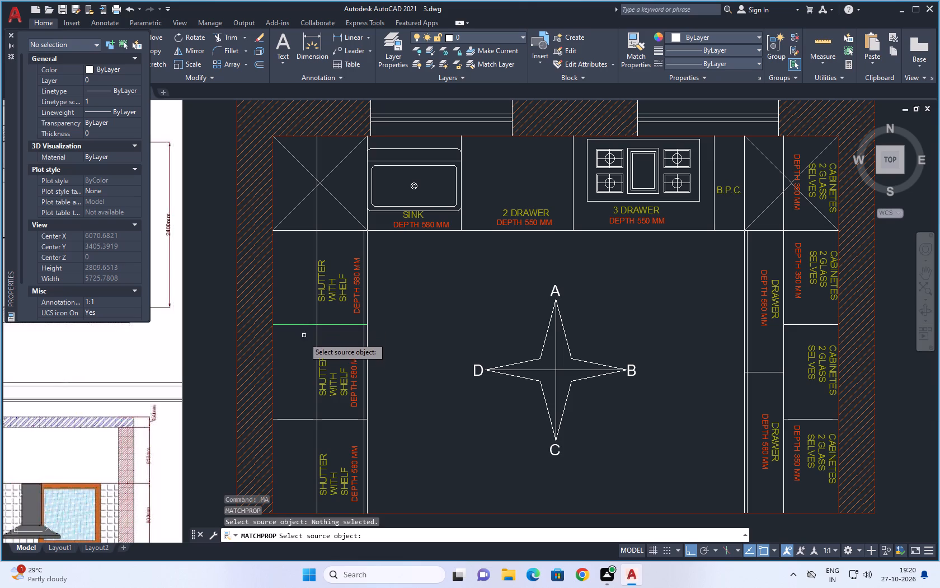
click(309, 325)
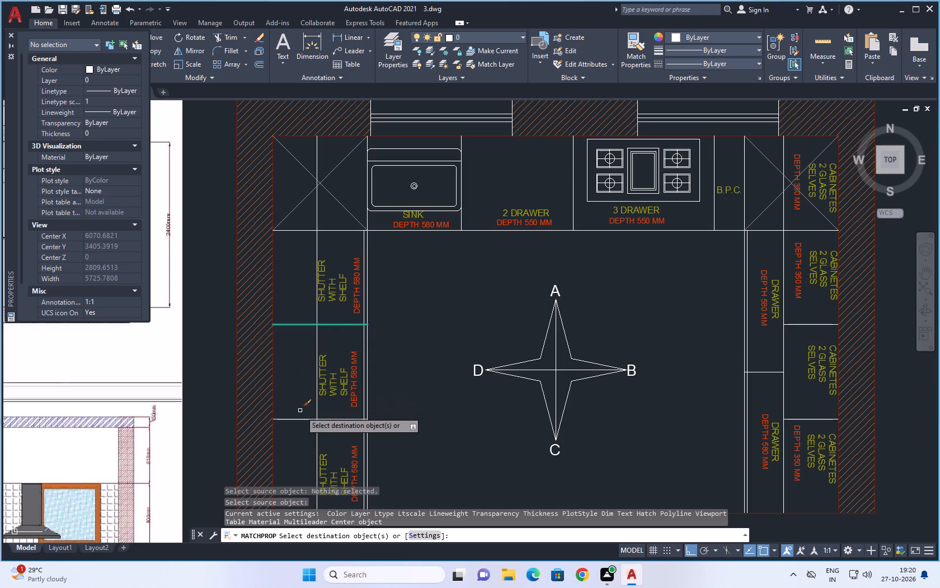
click(306, 418)
click(302, 426)
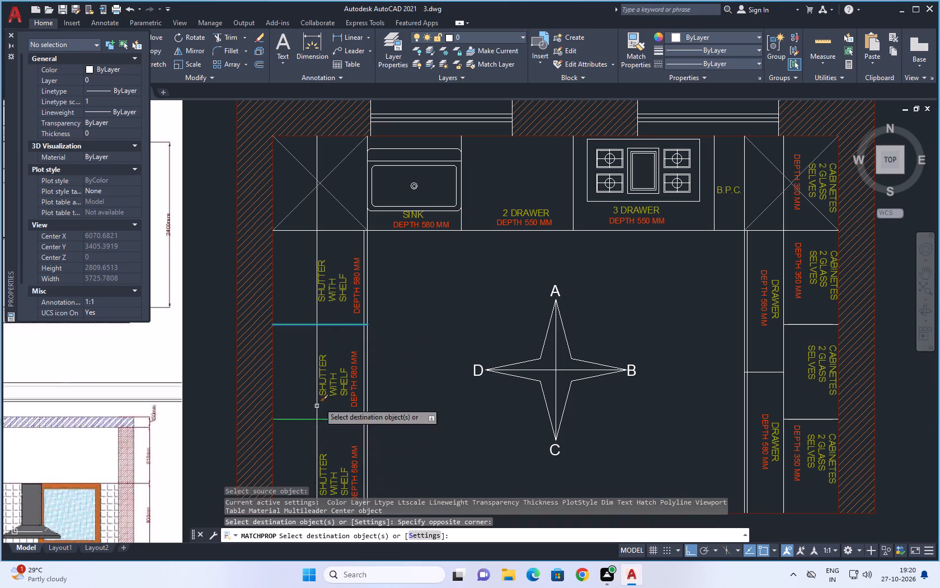
click(364, 240)
click(746, 273)
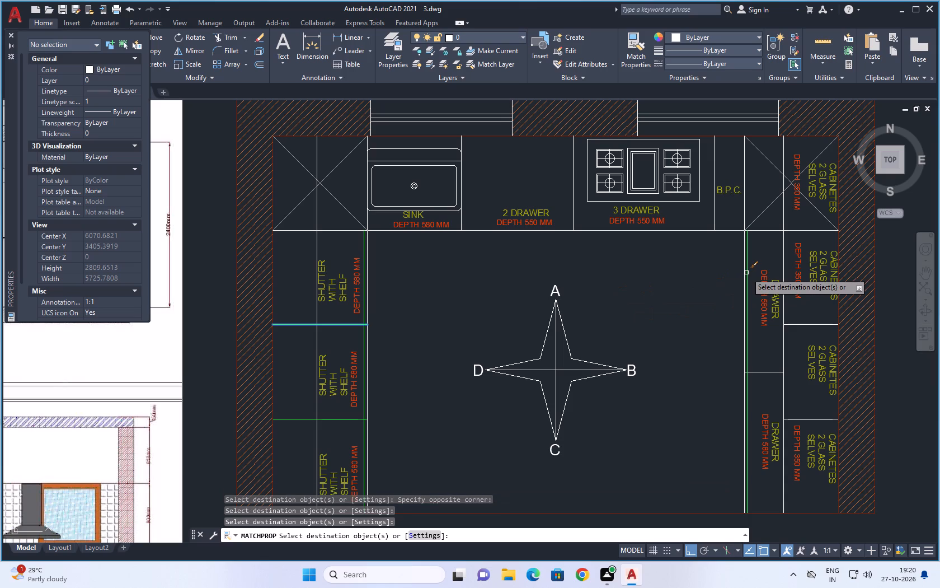
Match the same green properties onto the five vertical dividers along the top counter, including the broken-off segments at both corner units.
click(714, 212)
click(744, 208)
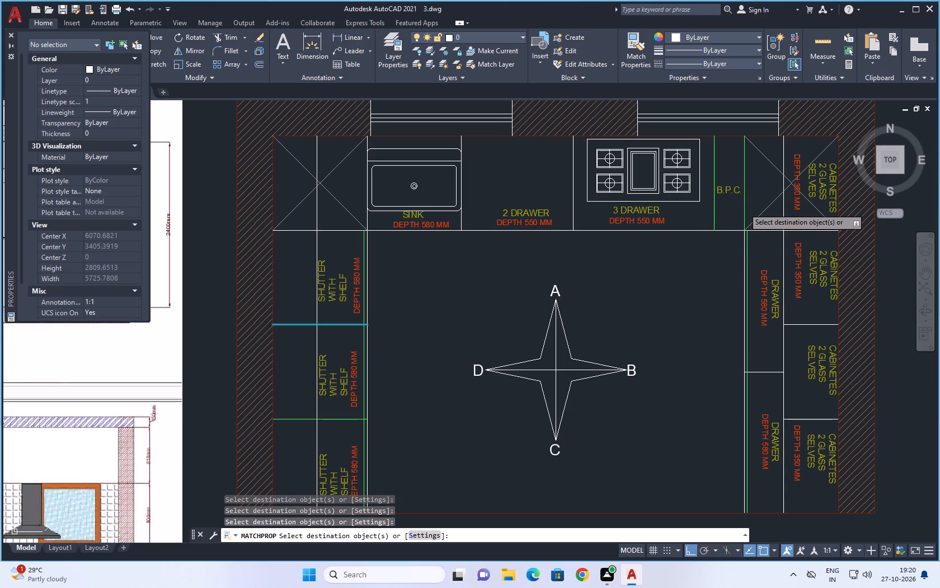
click(573, 208)
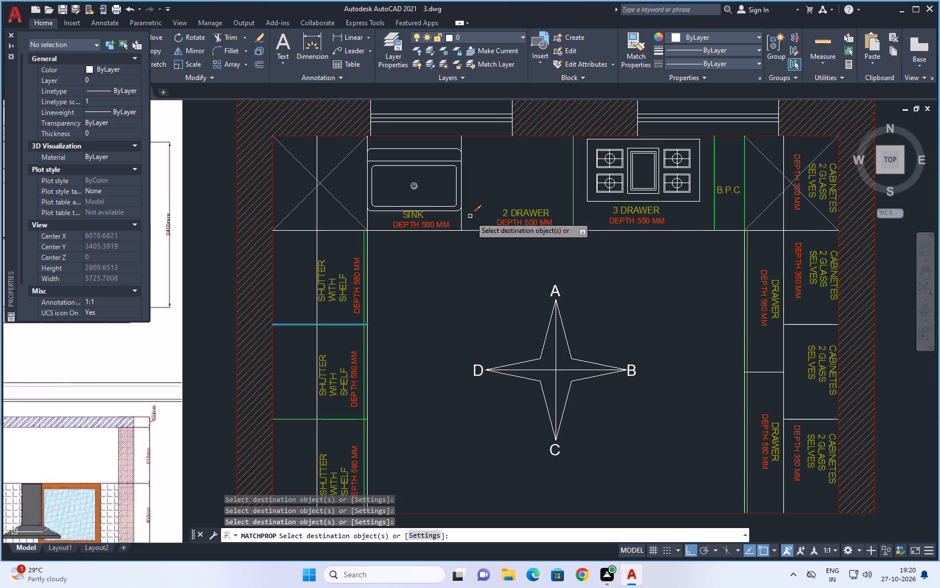
click(461, 218)
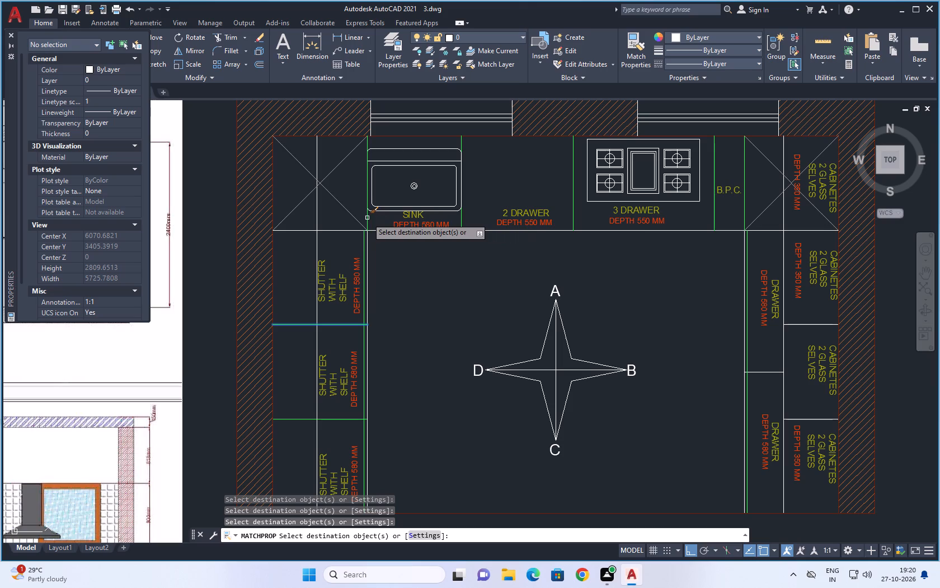
click(367, 218)
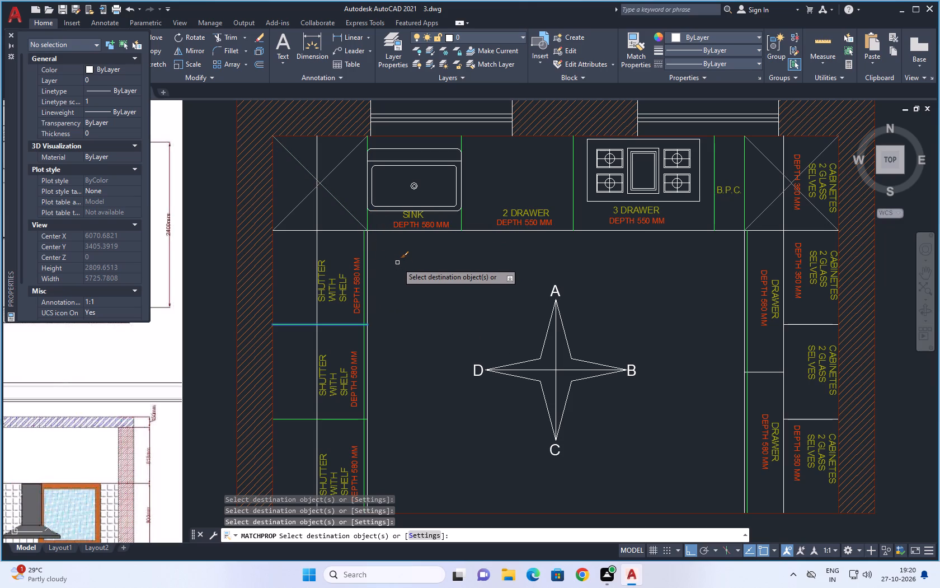
scroll(397, 263, down, 1)
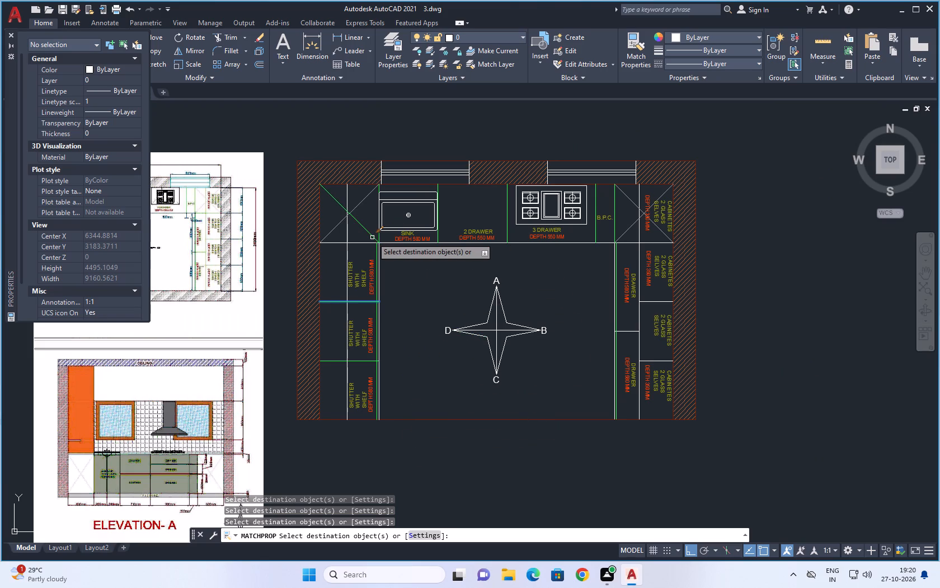
key(space)
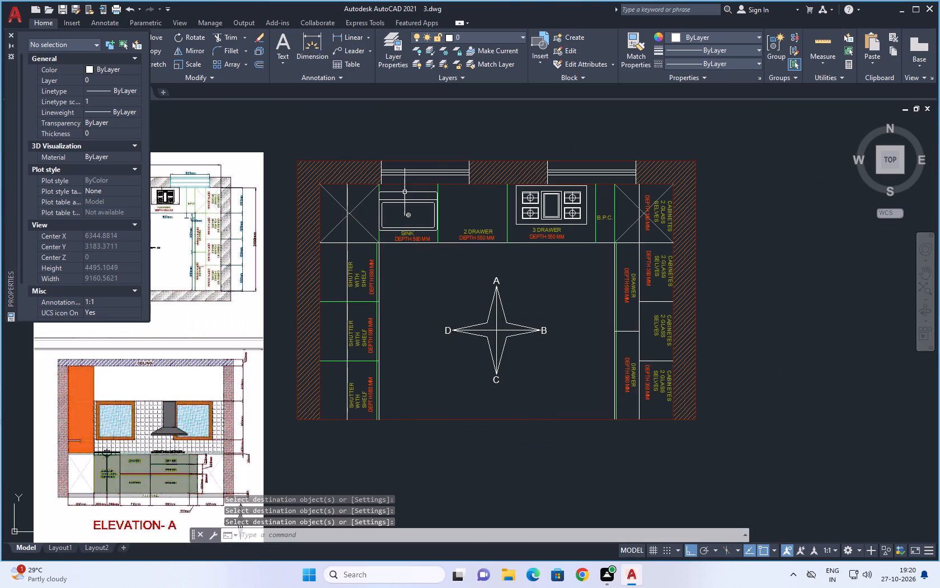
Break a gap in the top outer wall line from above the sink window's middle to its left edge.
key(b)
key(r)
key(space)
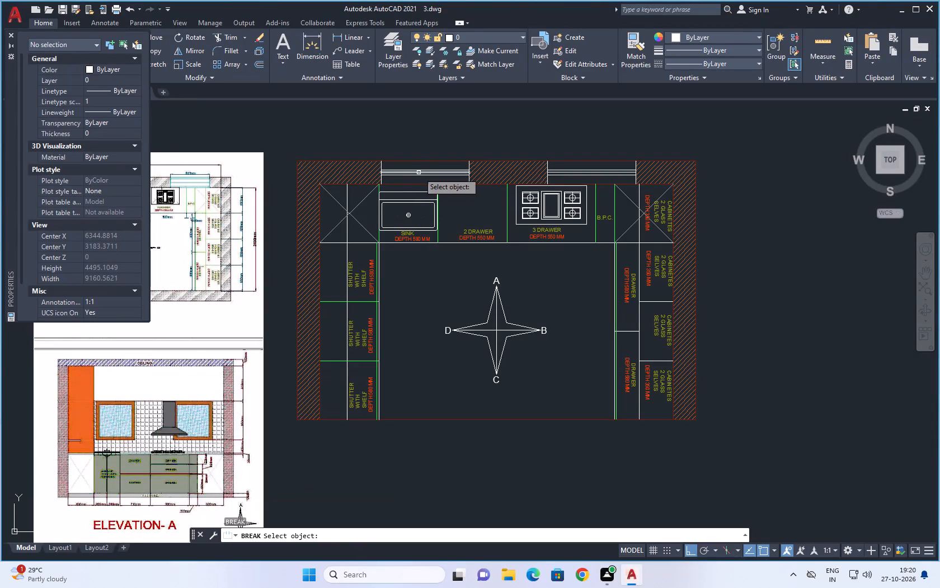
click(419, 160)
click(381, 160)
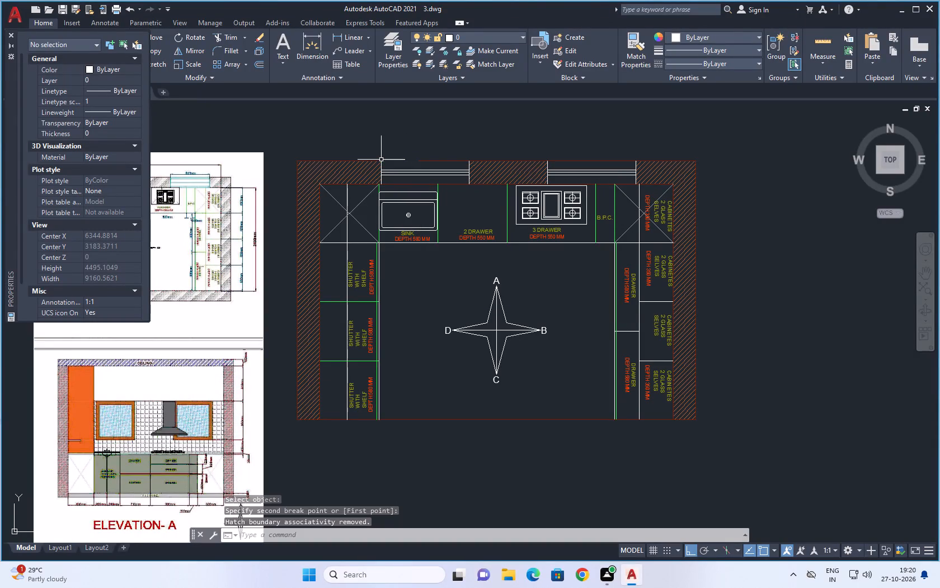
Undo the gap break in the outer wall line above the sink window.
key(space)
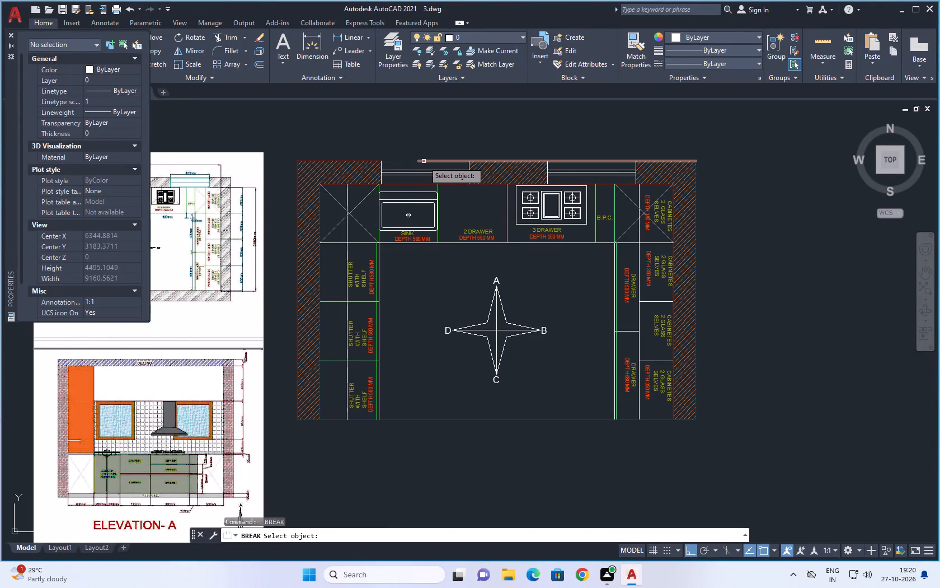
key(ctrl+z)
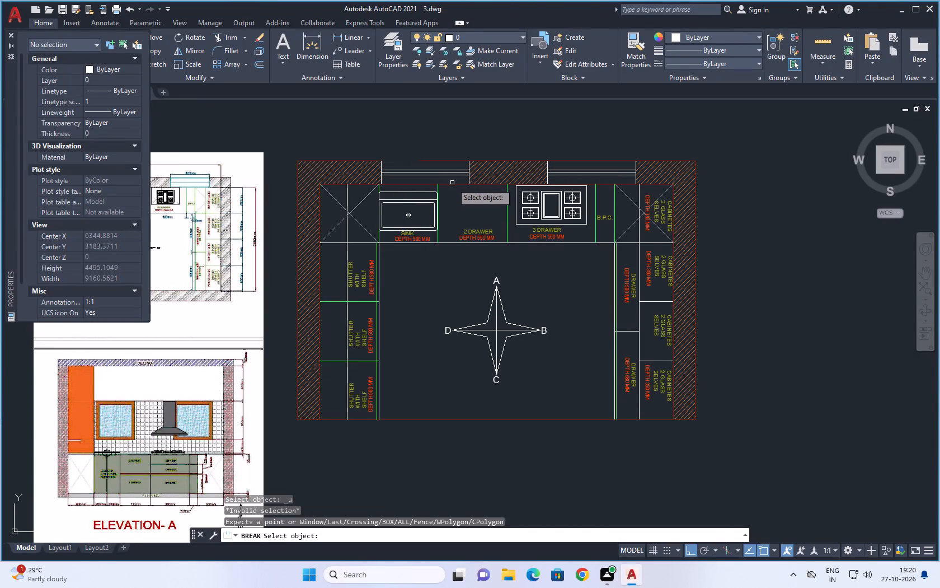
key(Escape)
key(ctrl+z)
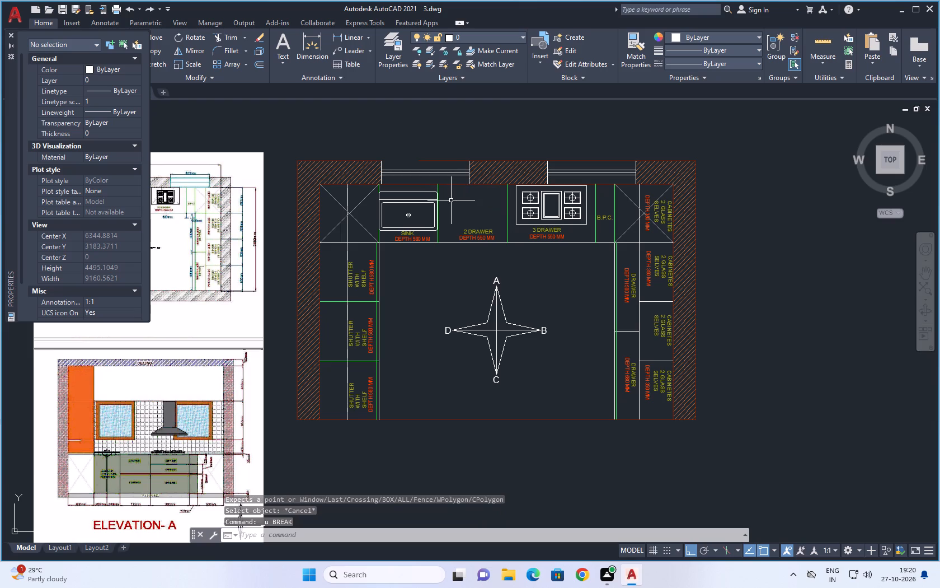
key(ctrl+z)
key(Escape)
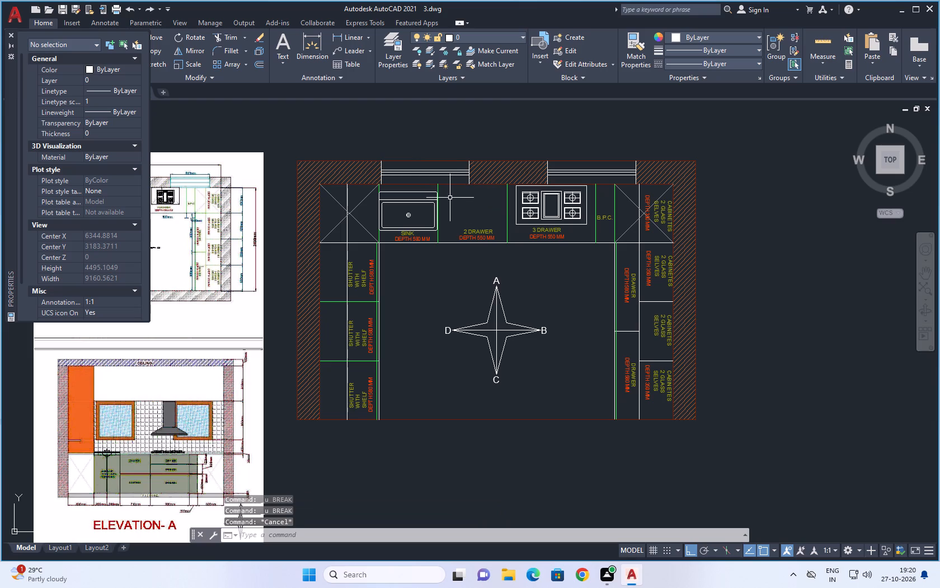
Break the top outer wall line at a single point, at the left edge of the sink window.
text(BR)
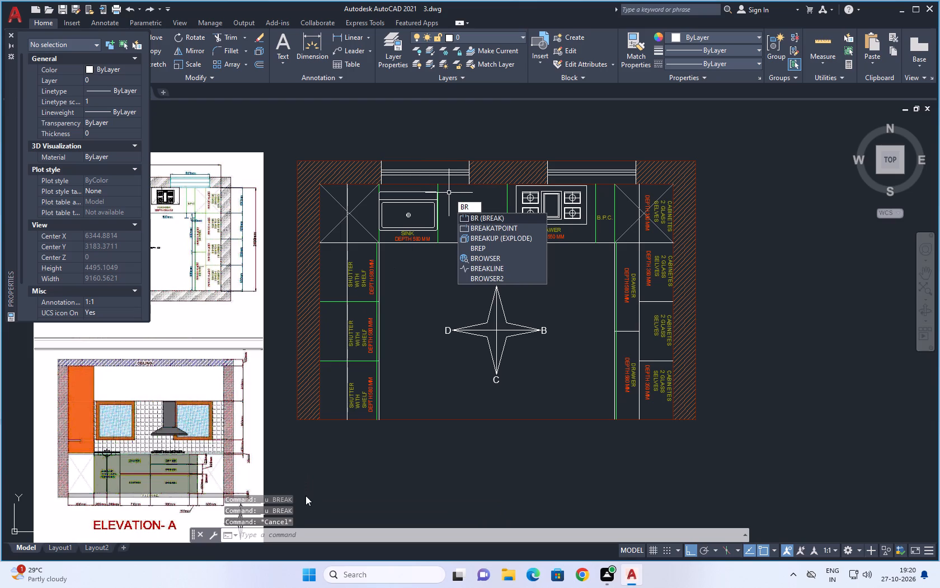
click(297, 535)
key(b)
key(r)
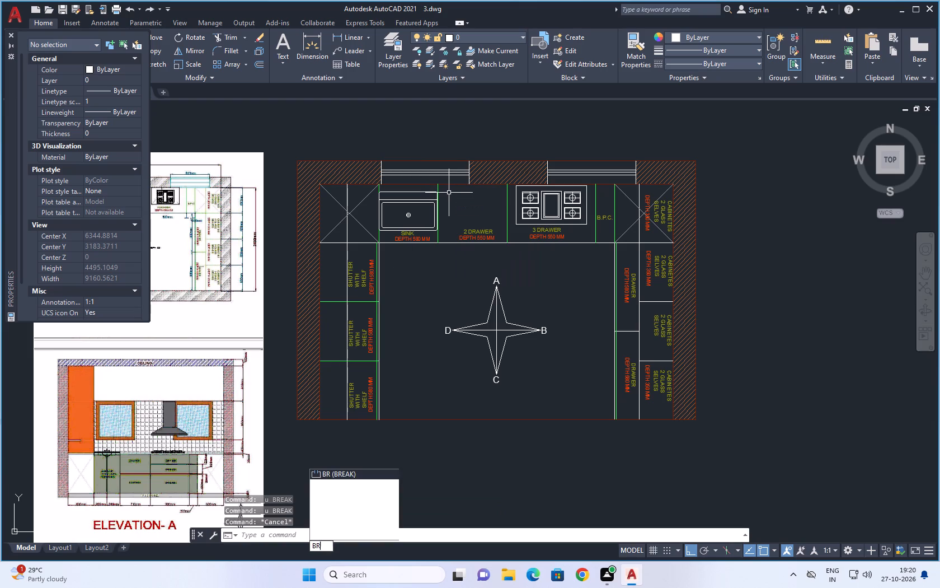
click(337, 484)
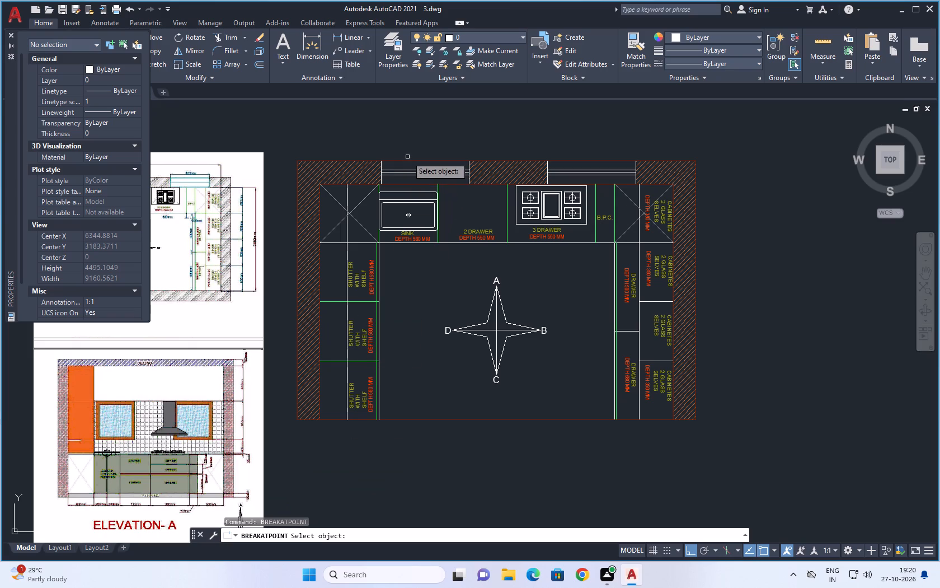
click(407, 160)
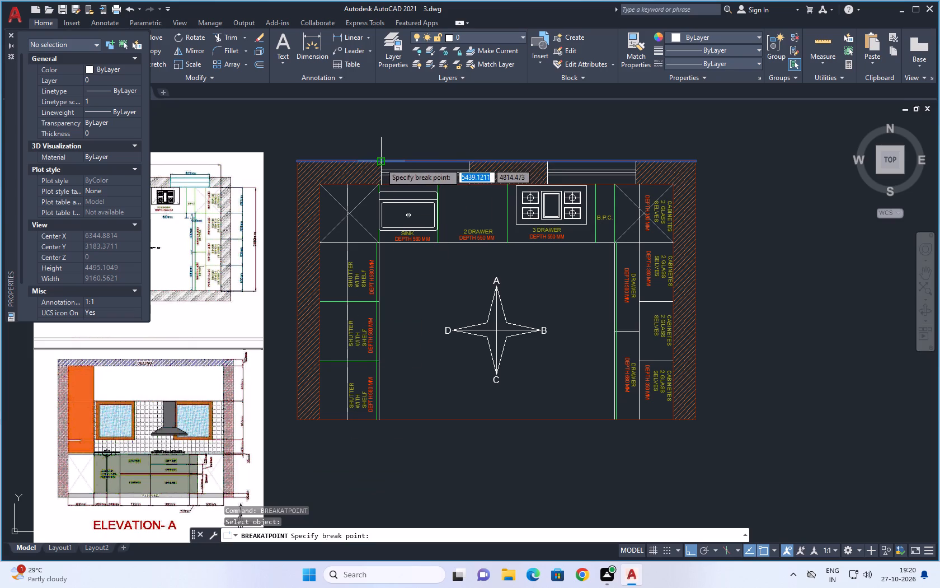
click(380, 163)
Break the top outer wall line at single points: the sink window's right edge and both edges of the hob window.
key(space)
click(412, 161)
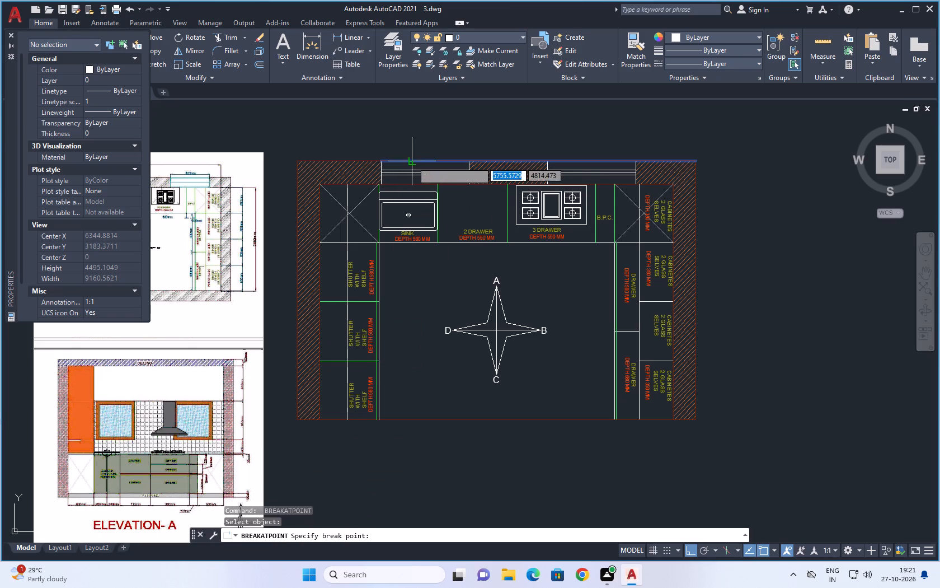
click(468, 162)
key(space)
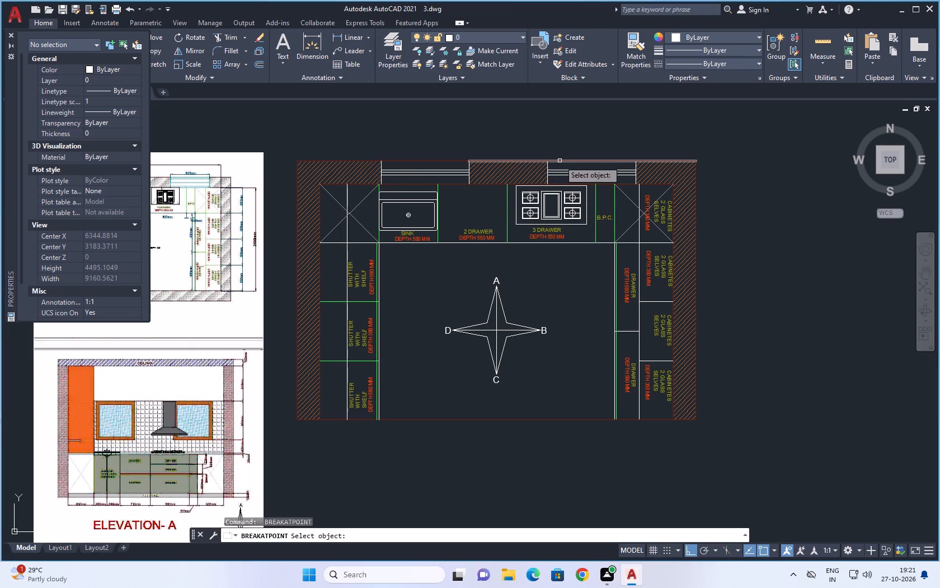
click(560, 161)
click(548, 161)
key(space)
click(559, 160)
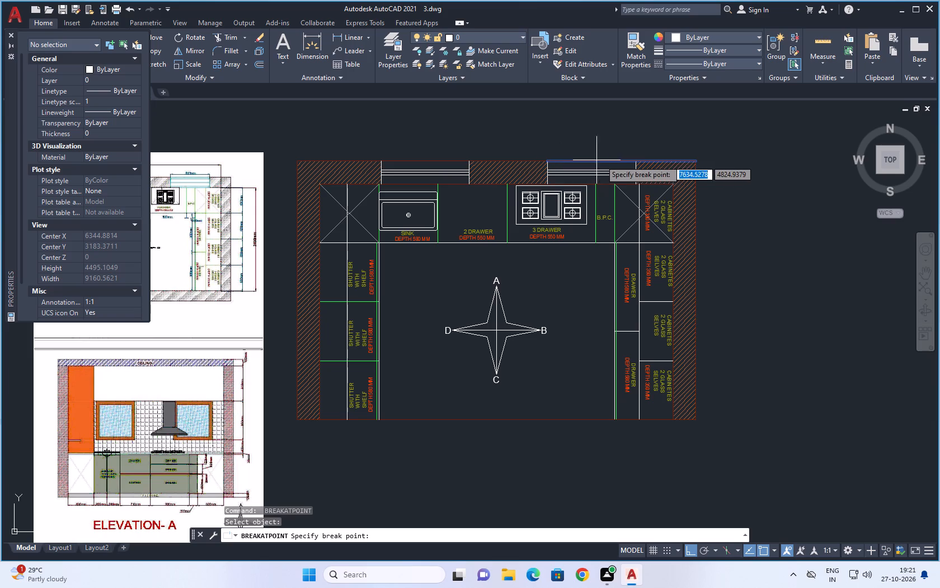
click(637, 161)
Break the top inner wall line at single points at the right and left edges of the hob window.
key(space)
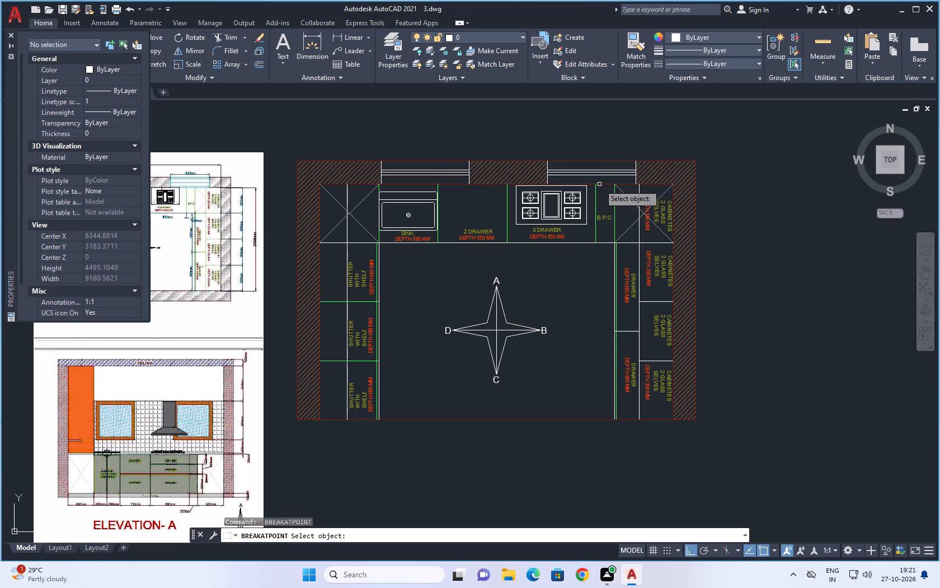
click(599, 184)
click(637, 184)
key(space)
click(609, 184)
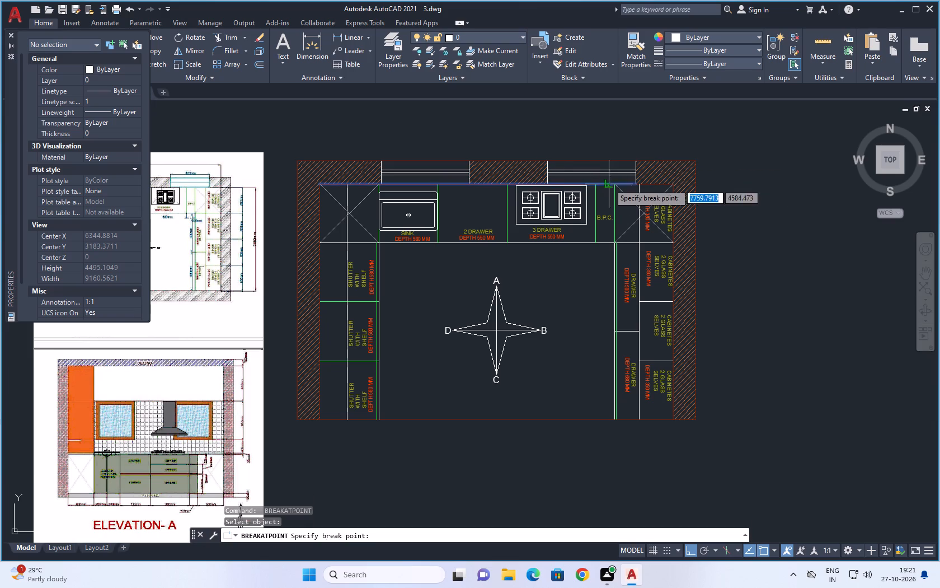
click(546, 186)
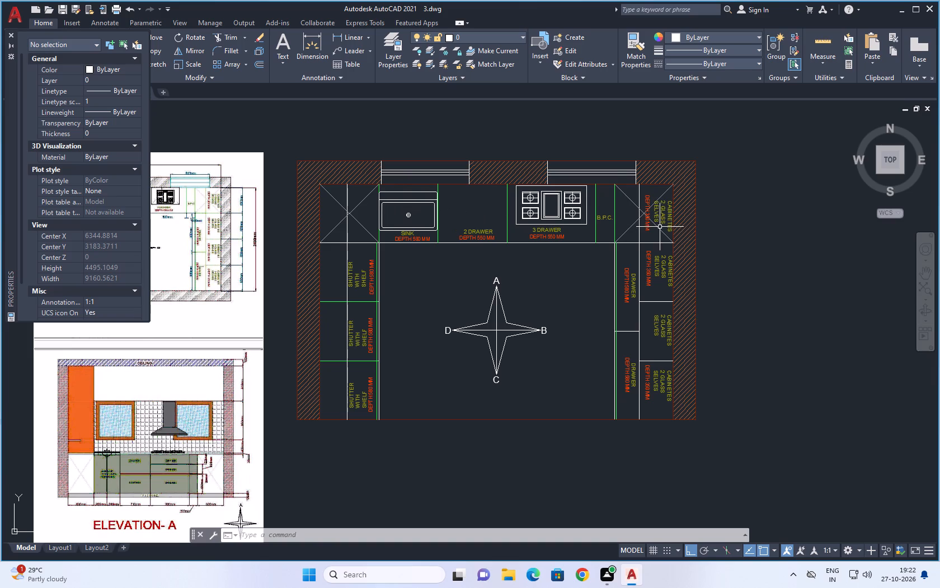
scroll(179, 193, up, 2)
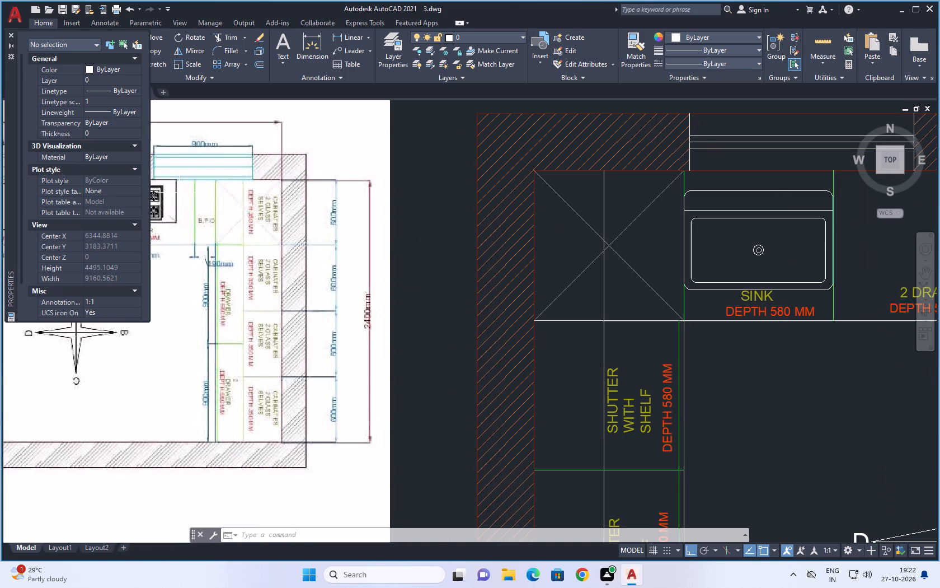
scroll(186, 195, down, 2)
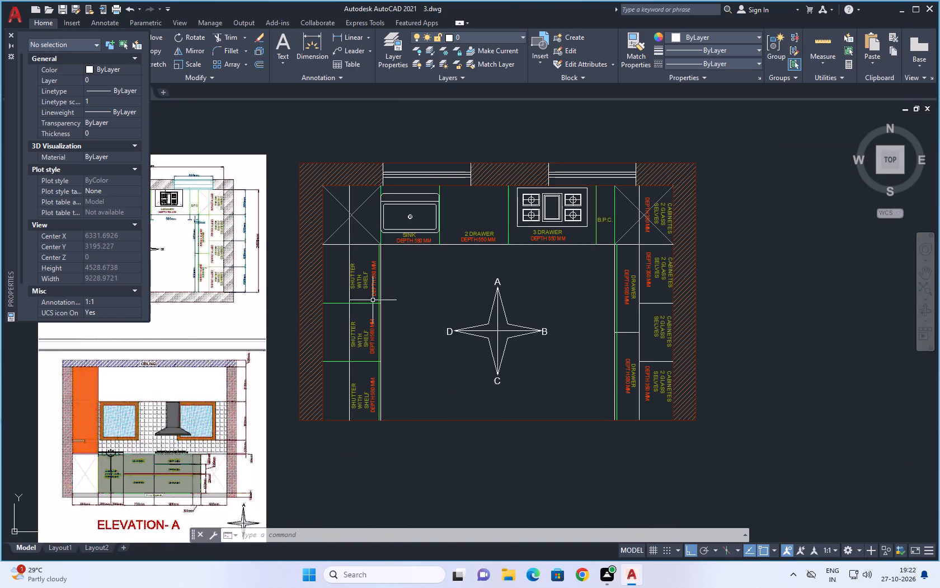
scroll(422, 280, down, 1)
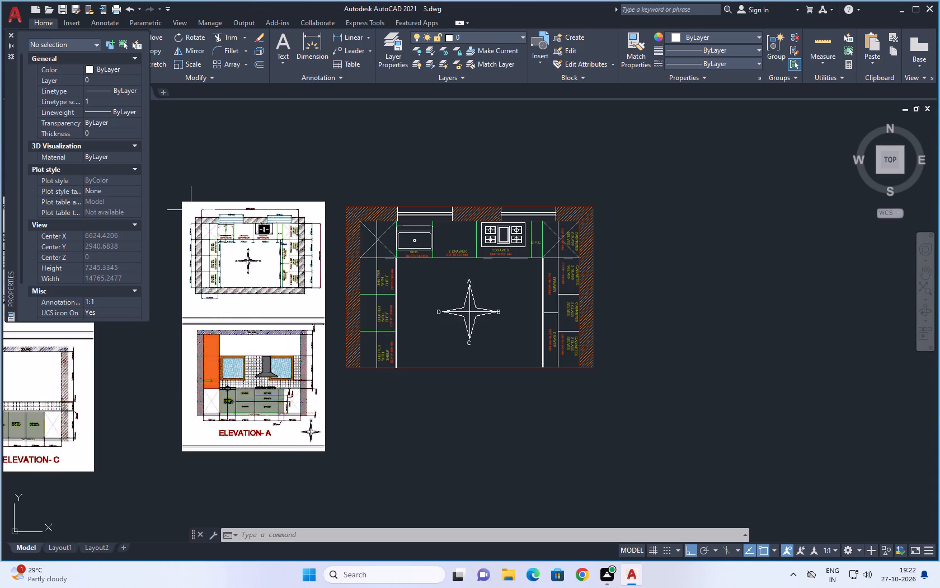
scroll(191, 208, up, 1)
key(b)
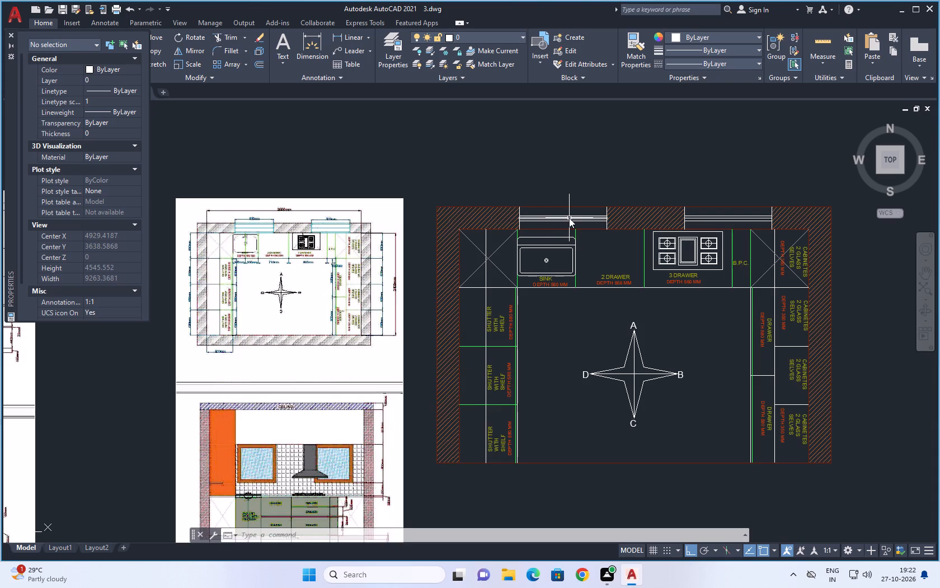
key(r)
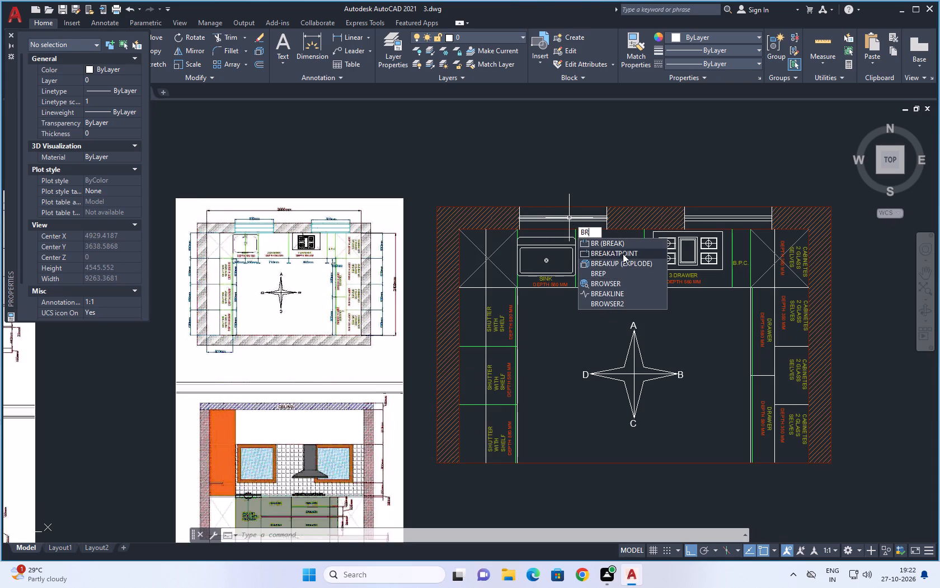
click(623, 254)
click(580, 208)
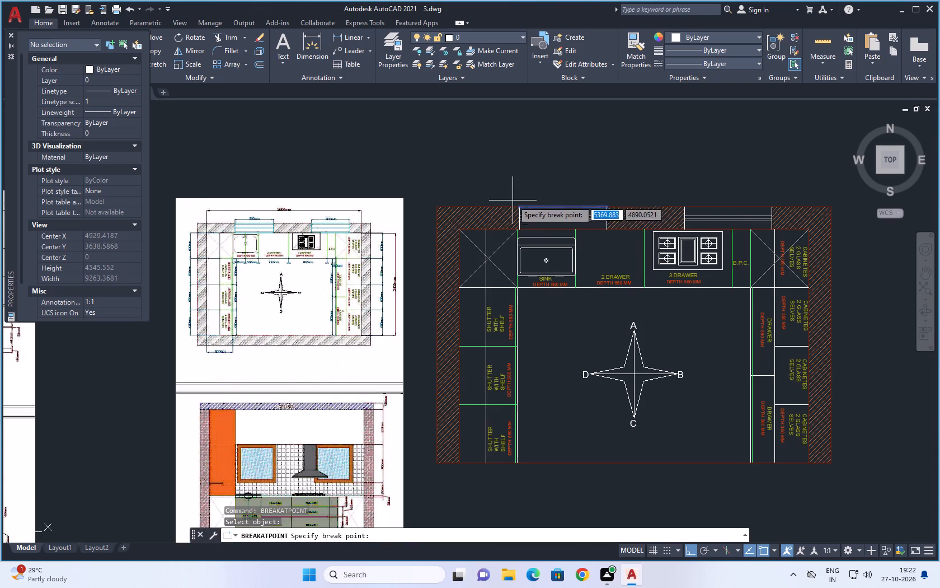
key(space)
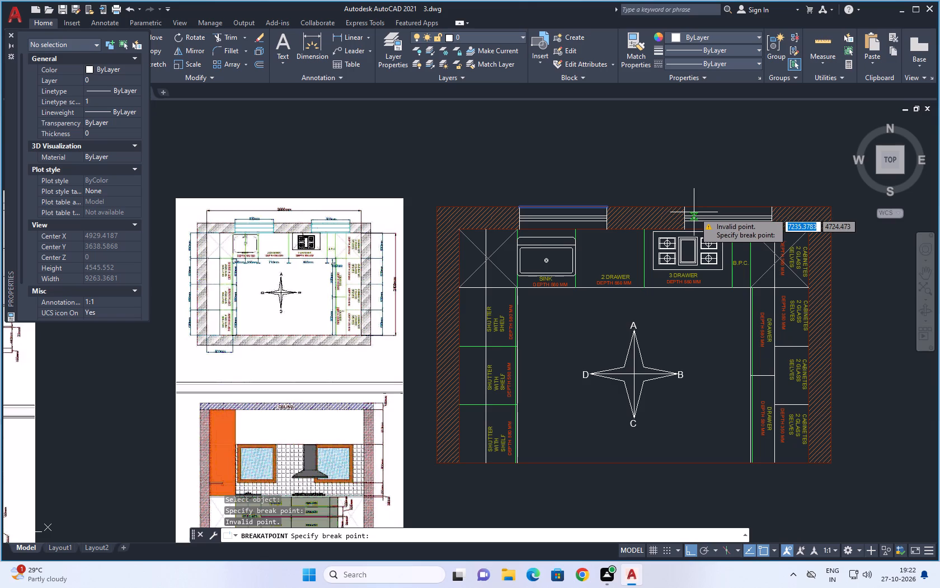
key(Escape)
Break the top inner wall line at single points at the right and left edges of the sink window.
key(space)
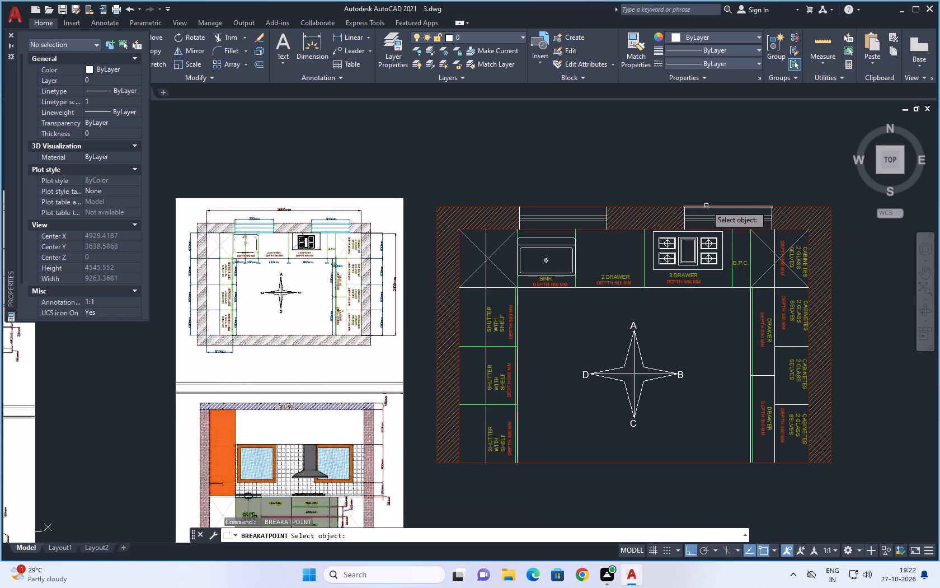
click(706, 206)
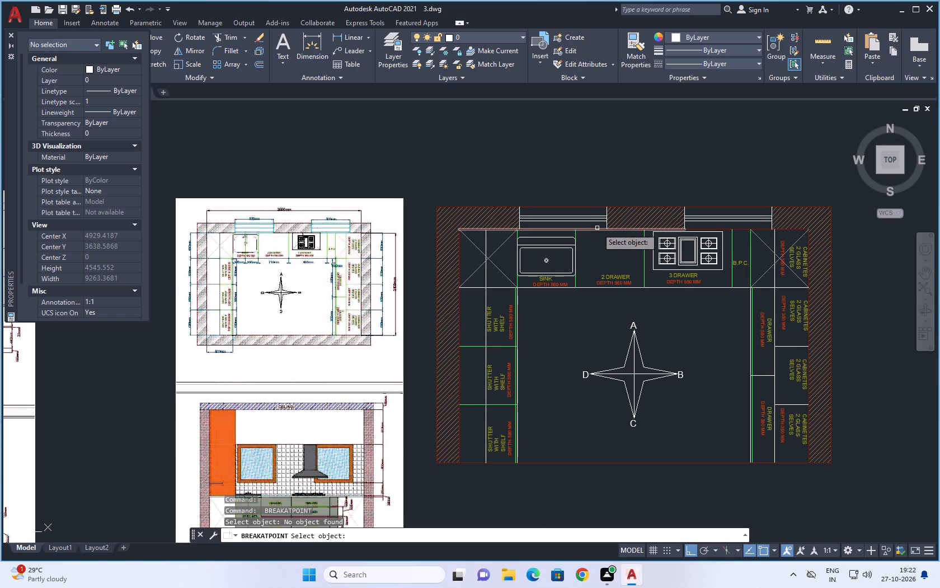
click(597, 228)
click(601, 230)
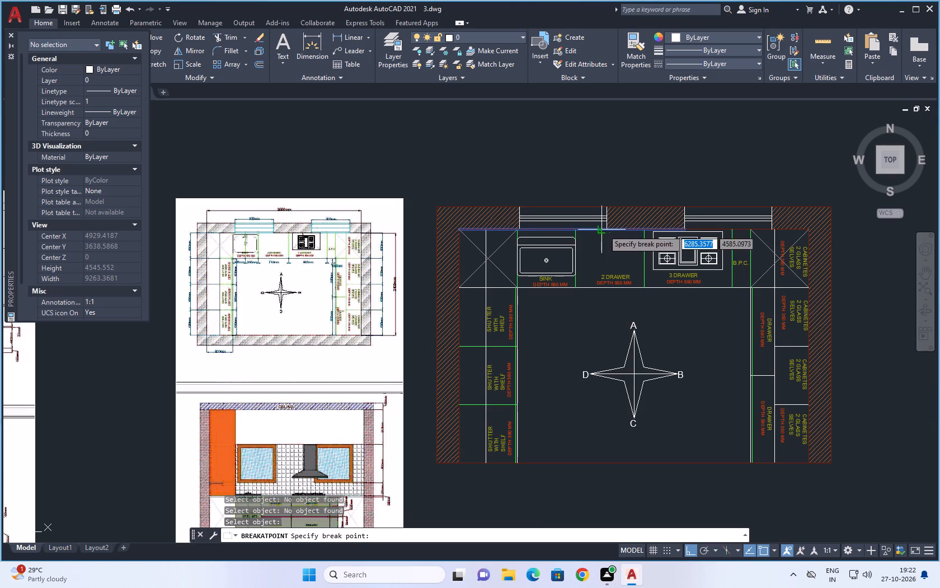
click(606, 230)
key(space)
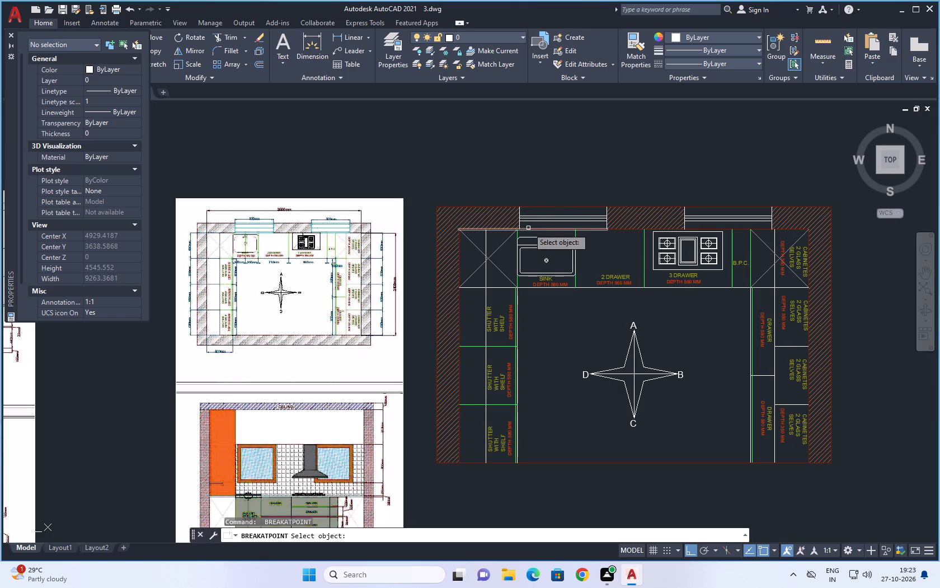
click(528, 228)
click(523, 230)
click(517, 230)
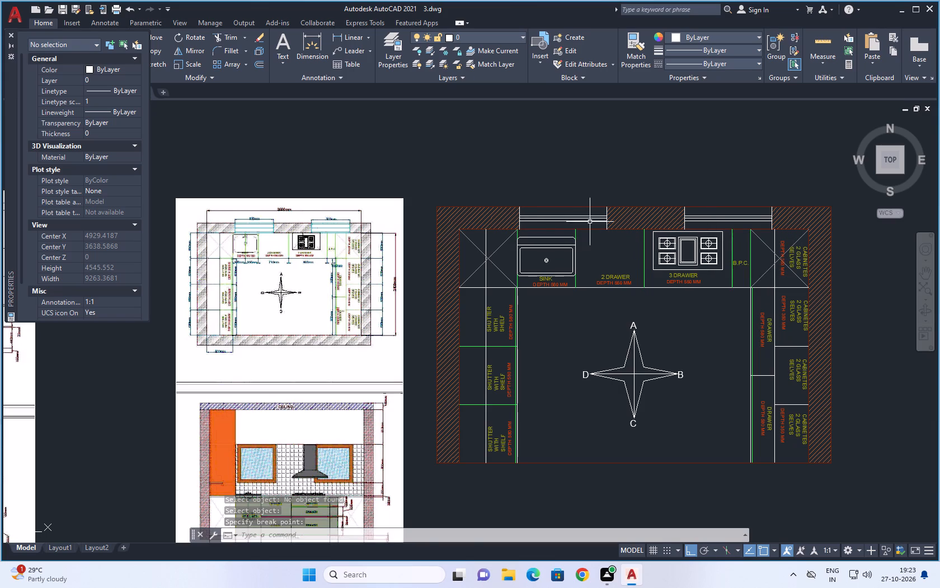
Assign all seven lines of the sink window, including its two wall-line segments and both side edges, to layer BLUE.
scroll(585, 216, up, 3)
drag(623, 171, 601, 308)
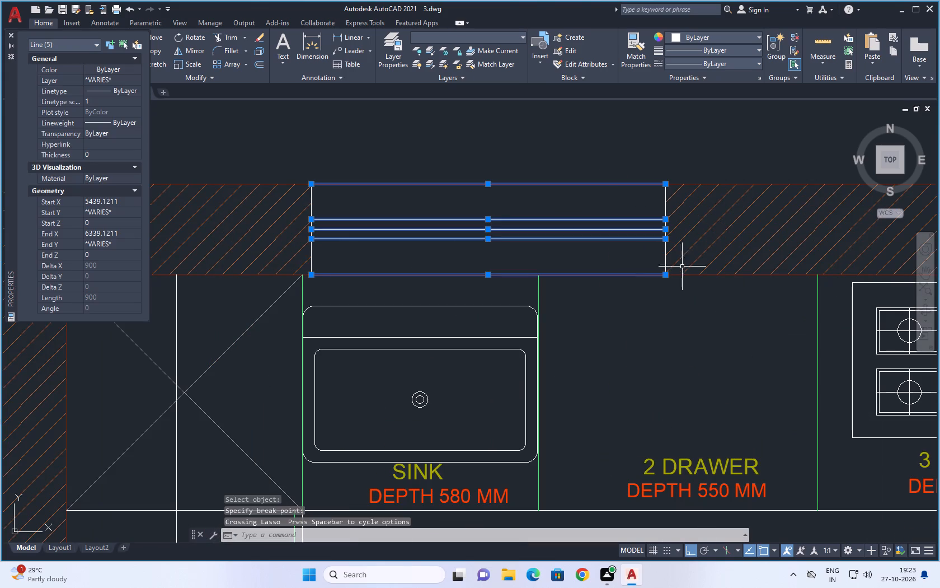
click(665, 254)
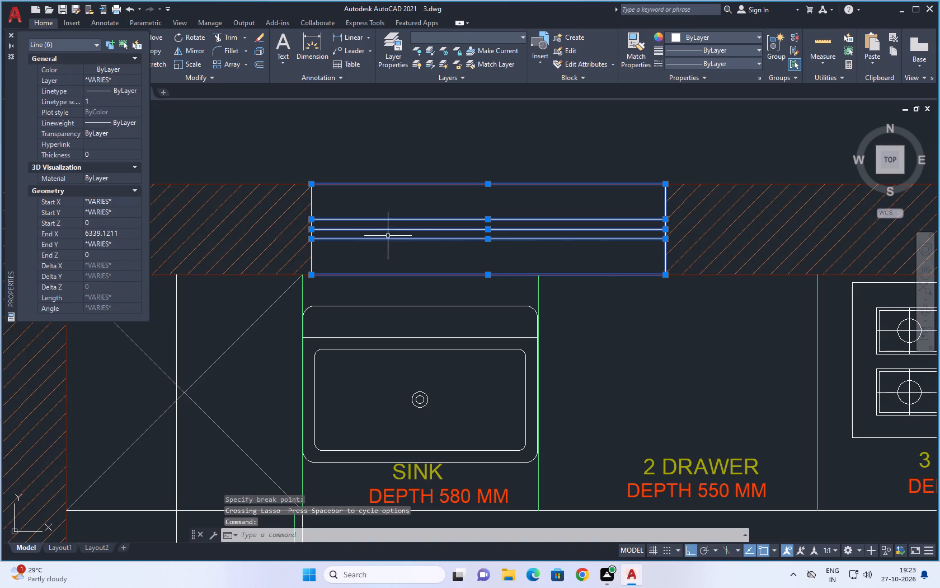
click(311, 255)
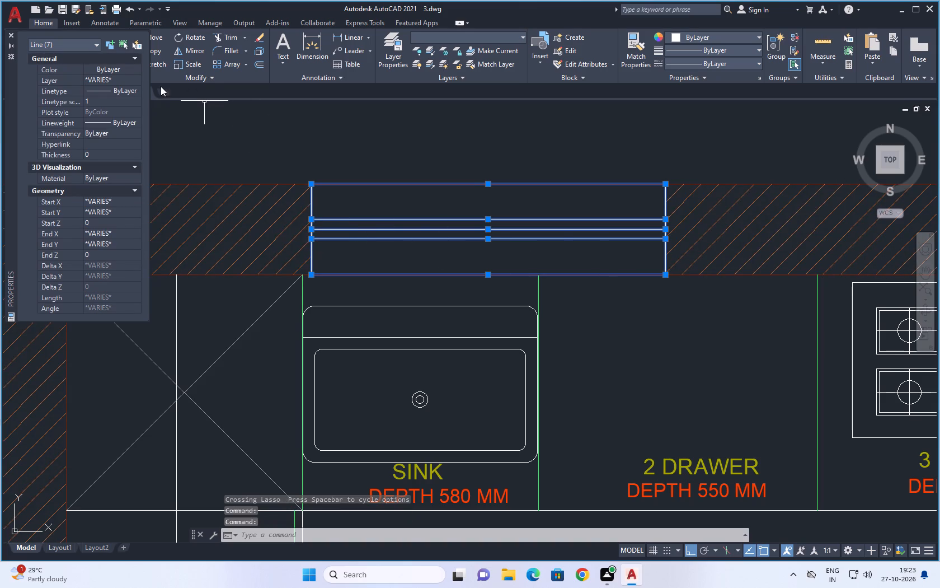
click(119, 78)
click(126, 78)
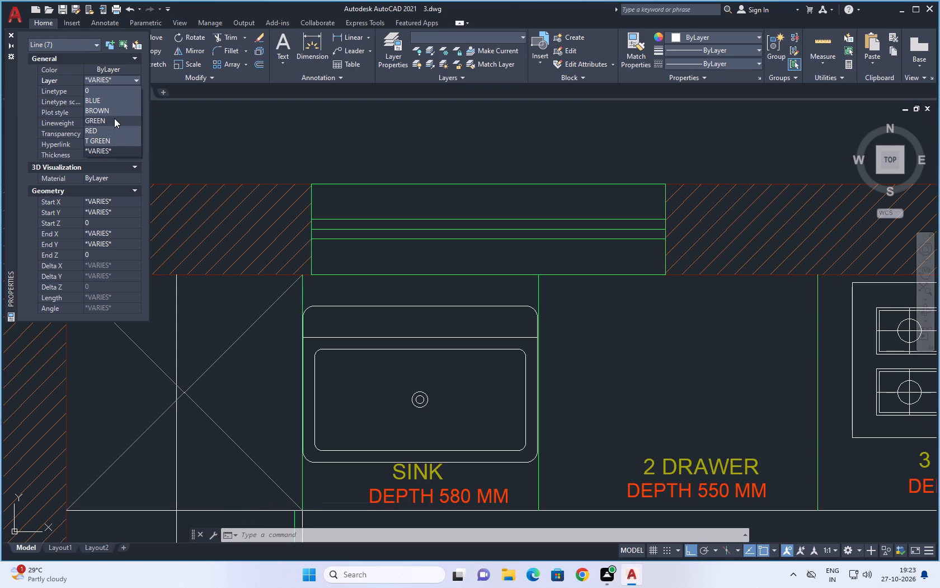
click(117, 103)
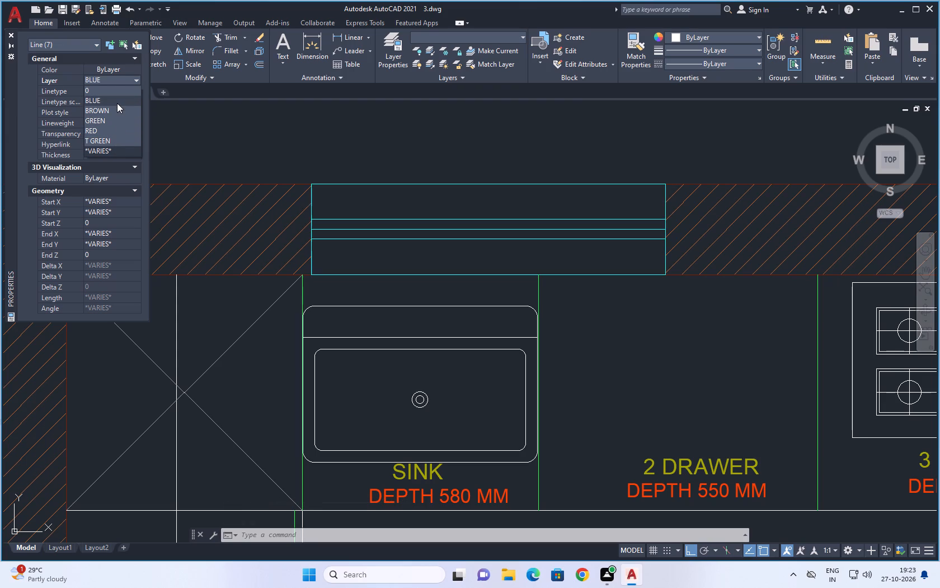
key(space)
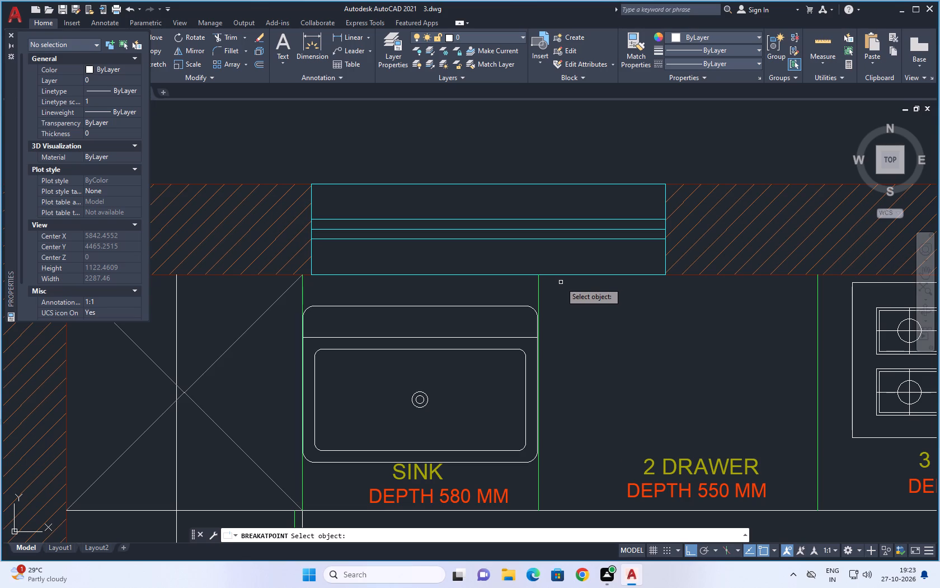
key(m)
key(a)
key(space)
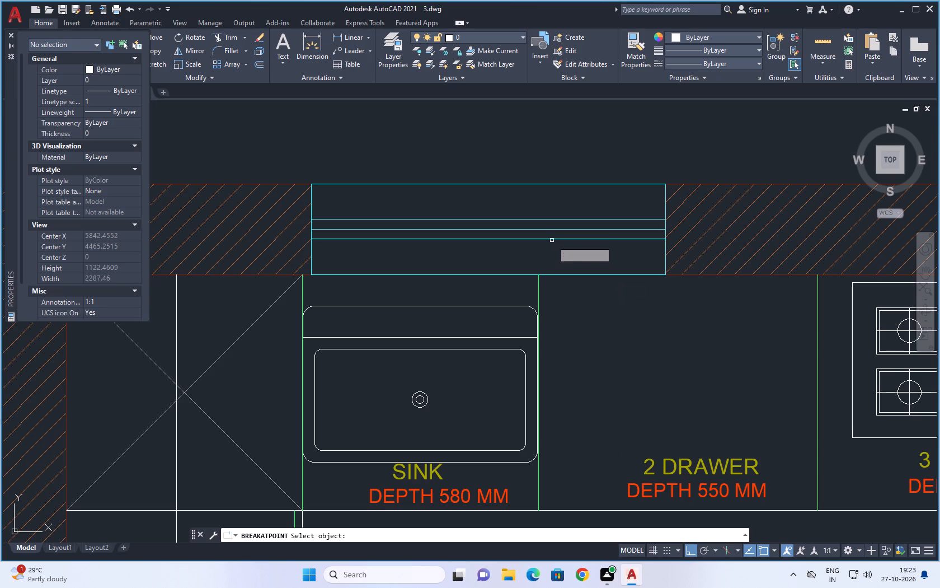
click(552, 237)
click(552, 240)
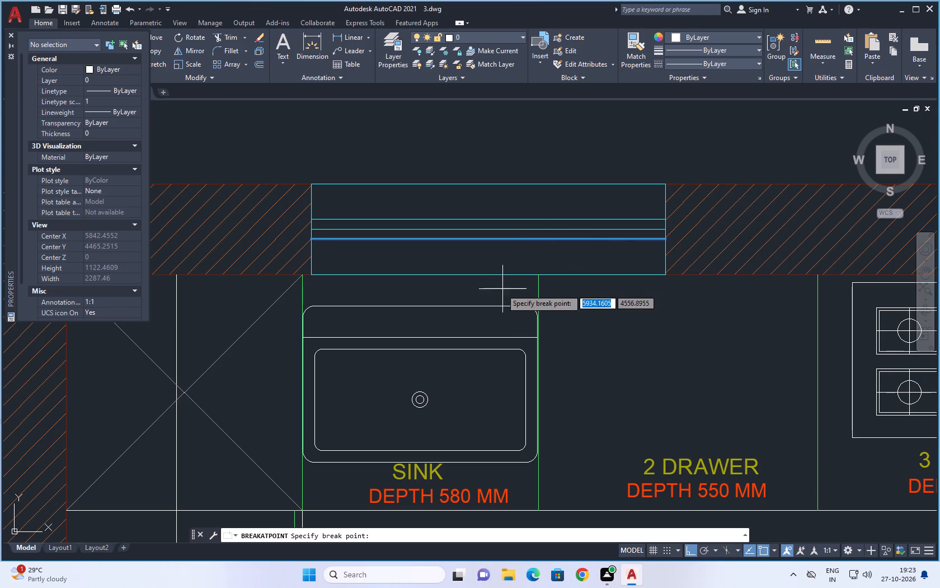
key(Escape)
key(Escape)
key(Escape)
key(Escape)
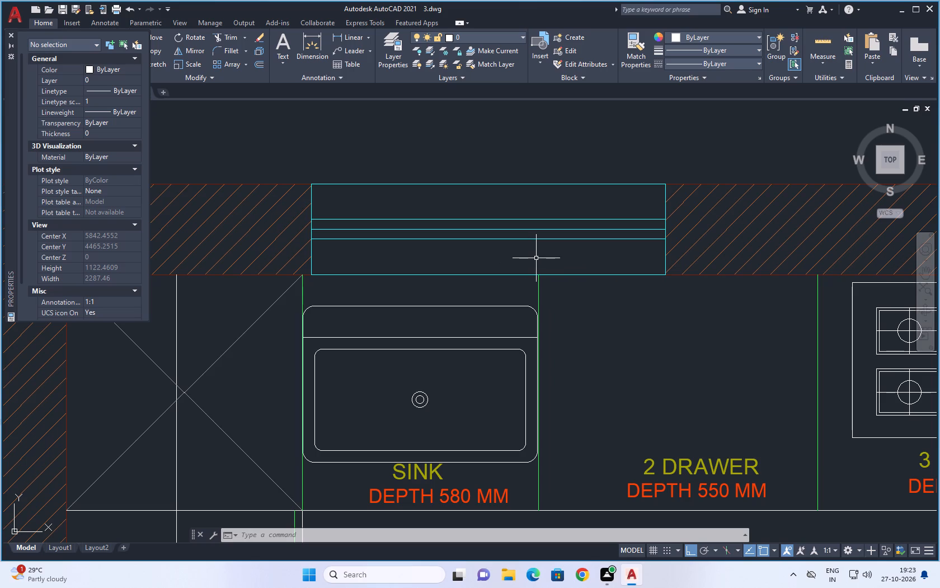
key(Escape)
Match the sink window line's properties onto all seven lines of the hob window, including wall-line segments and side edges.
key(m)
key(a)
key(space)
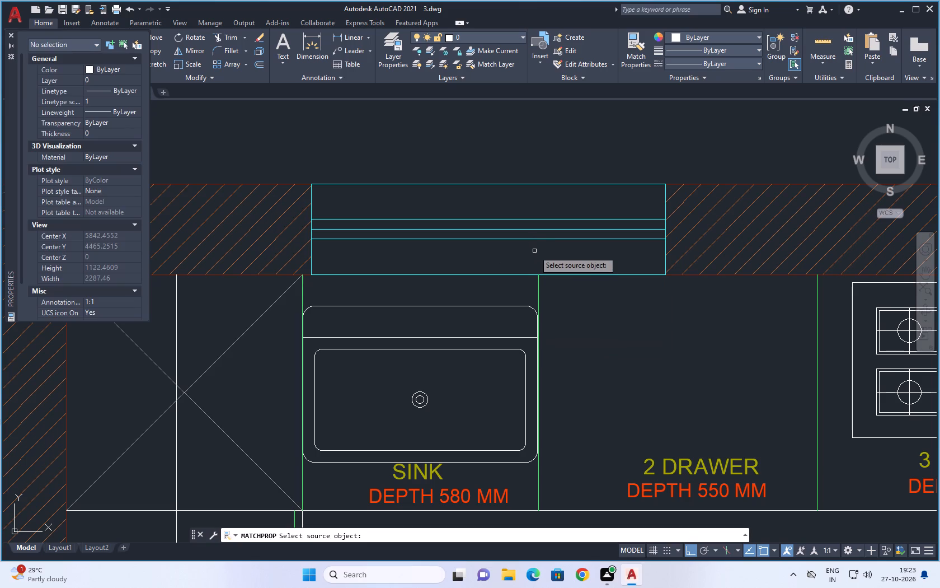
click(534, 240)
scroll(524, 264, down, 4)
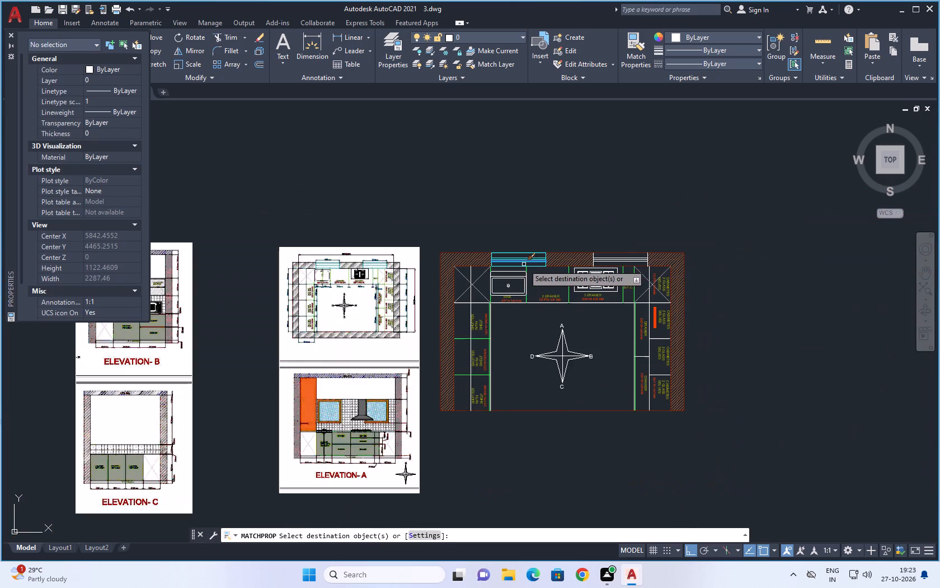
scroll(618, 261, up, 4)
drag(641, 241, 628, 268)
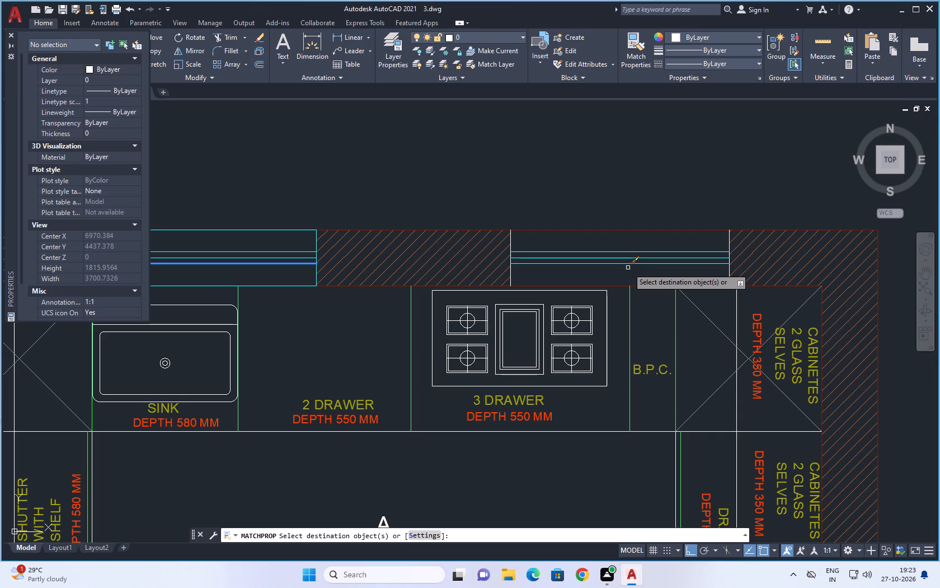
click(682, 230)
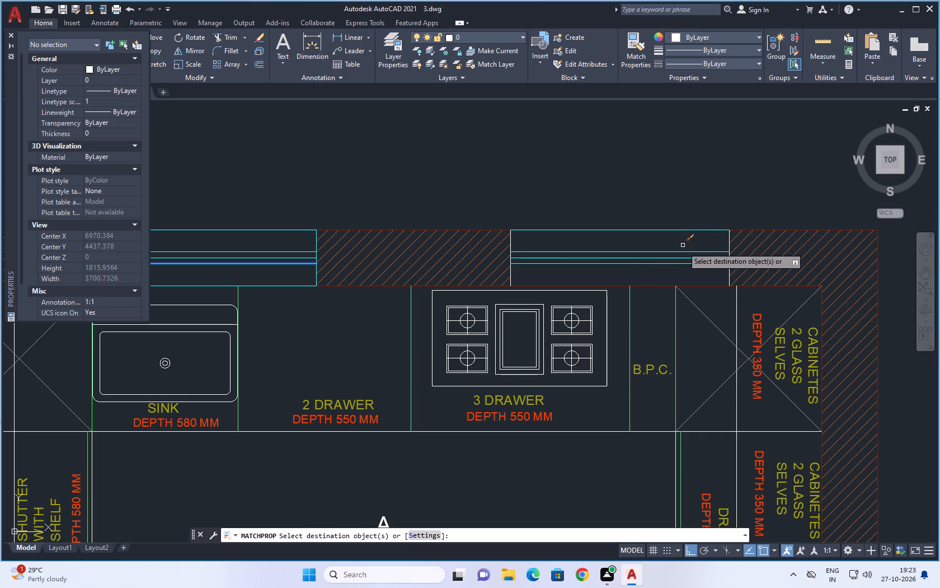
click(662, 286)
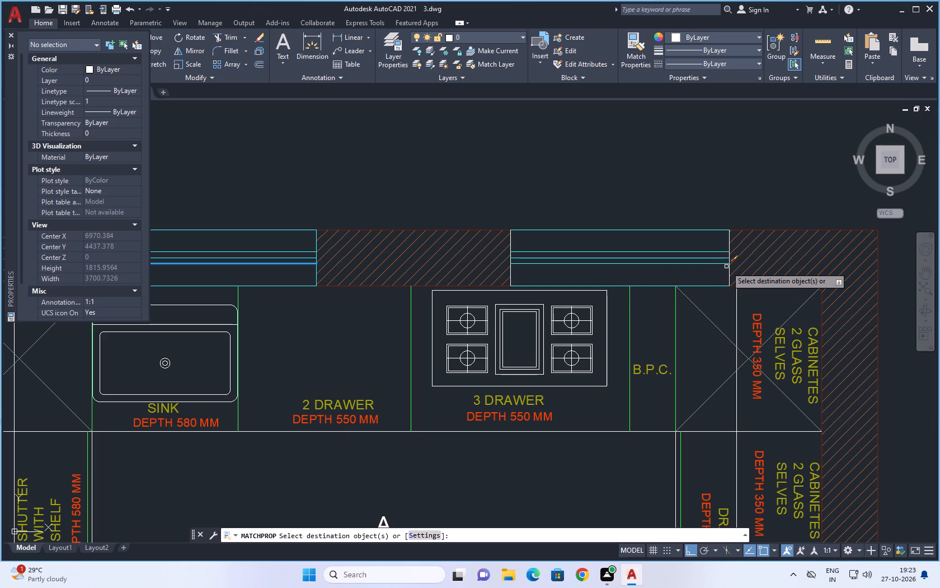
click(730, 270)
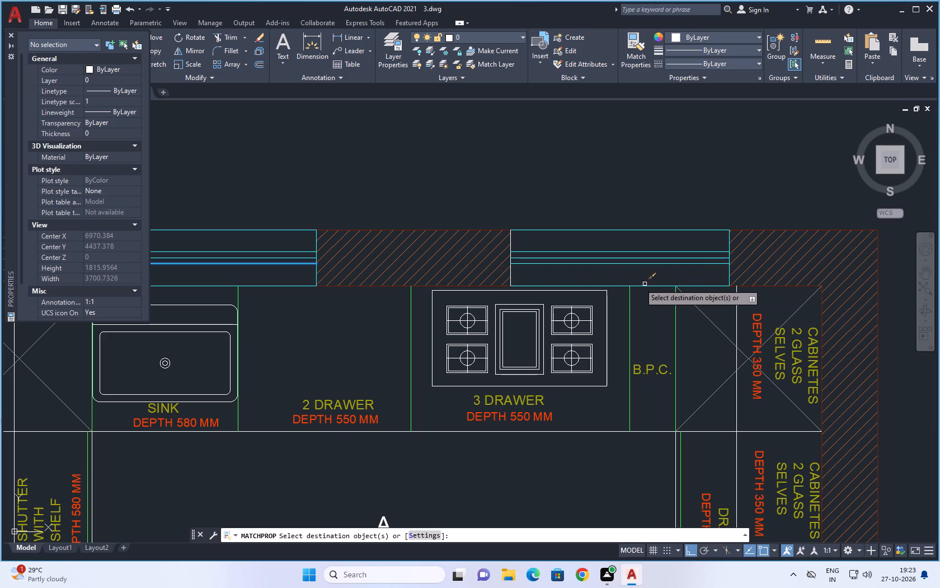
click(510, 269)
key(space)
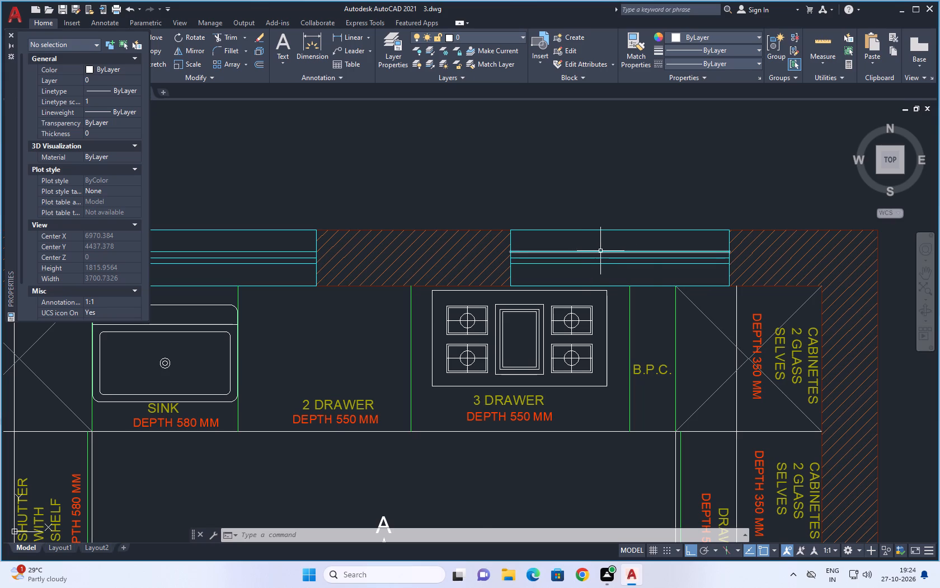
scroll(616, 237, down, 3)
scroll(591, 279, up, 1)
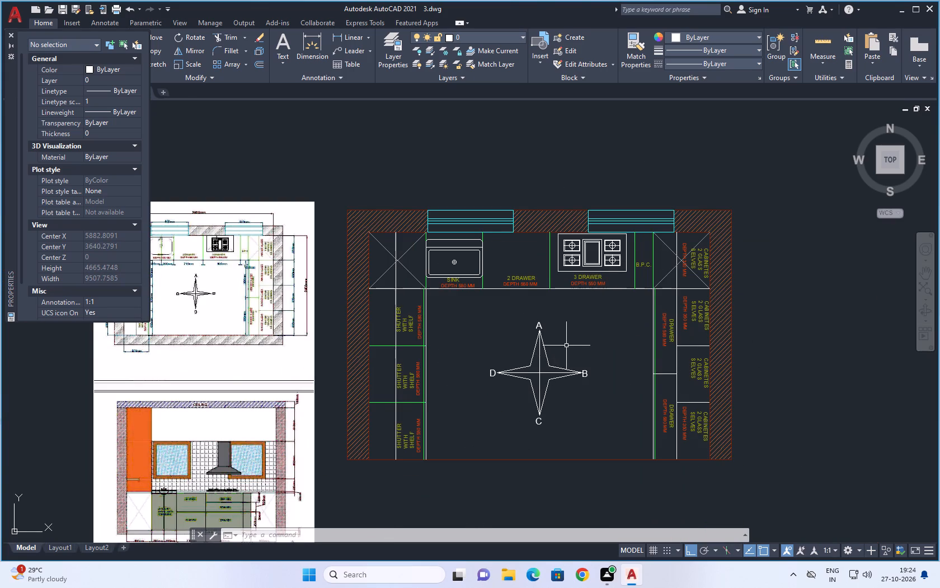
Modify the ISO-25 dimension style so its extension lines and dimension lines are both Cyan.
scroll(566, 346, down, 1)
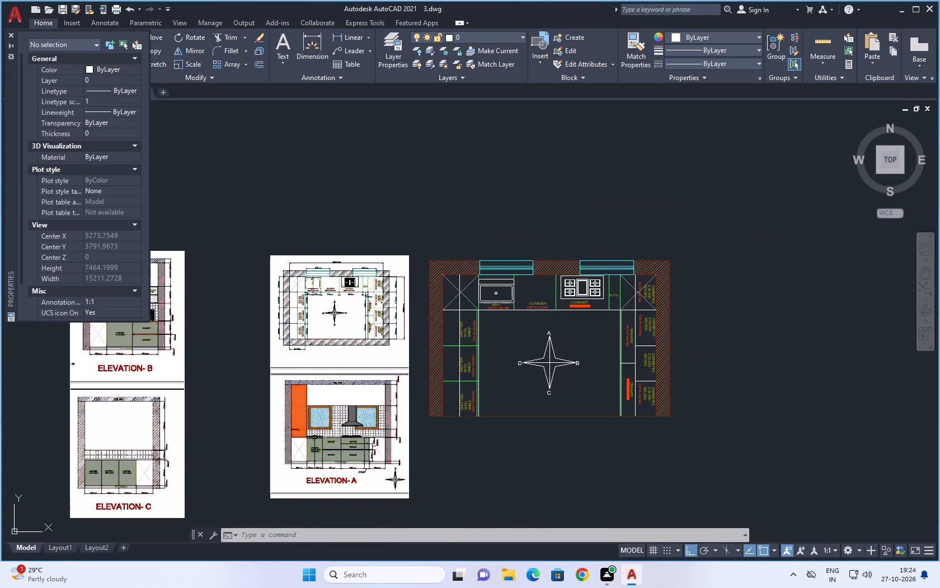
scroll(379, 302, up, 2)
scroll(572, 277, down, 2)
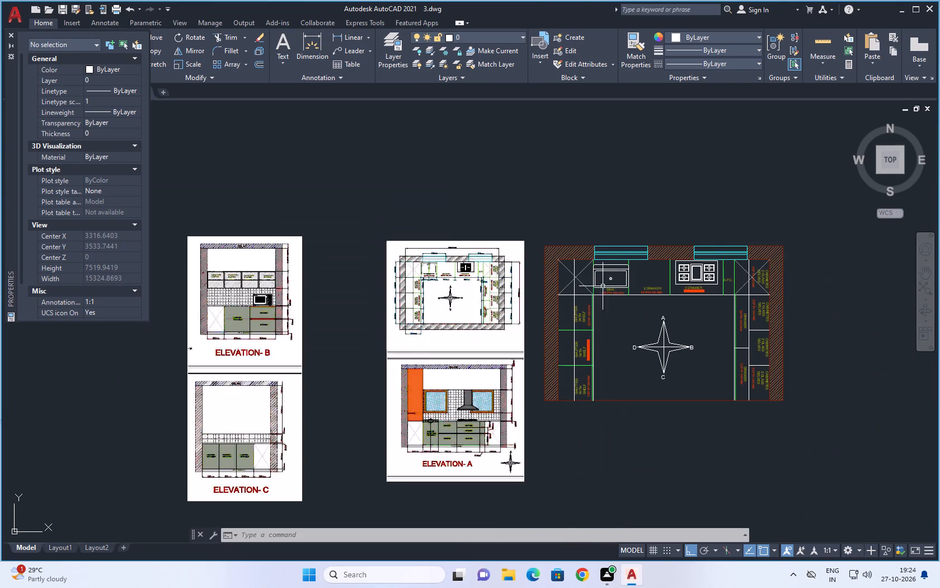
scroll(612, 286, up, 1)
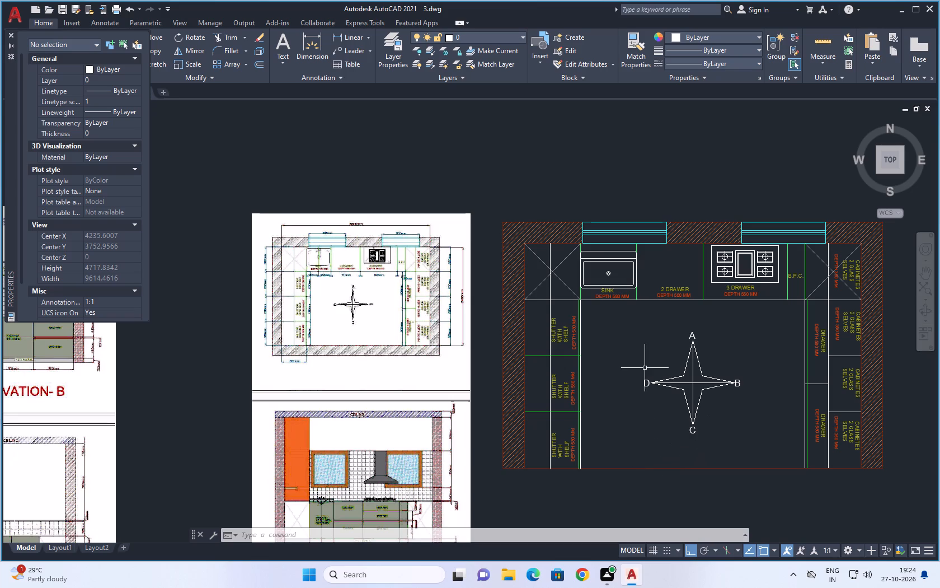
scroll(307, 251, up, 3)
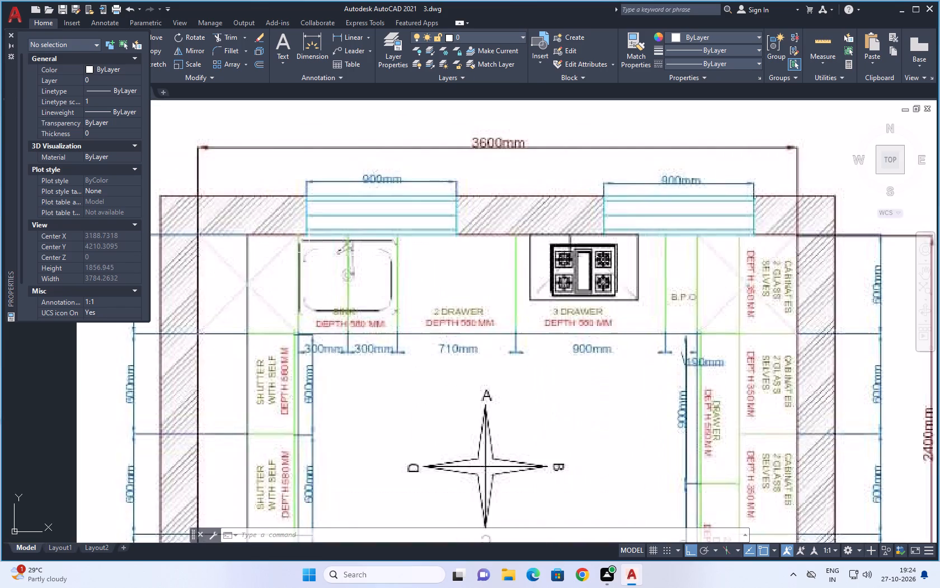
scroll(330, 287, down, 3)
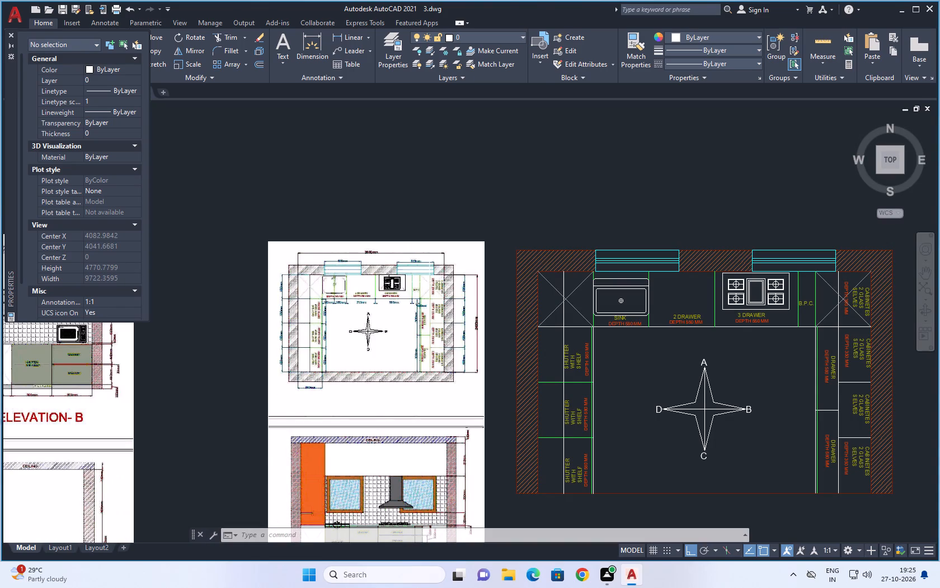
text(D)
key(space)
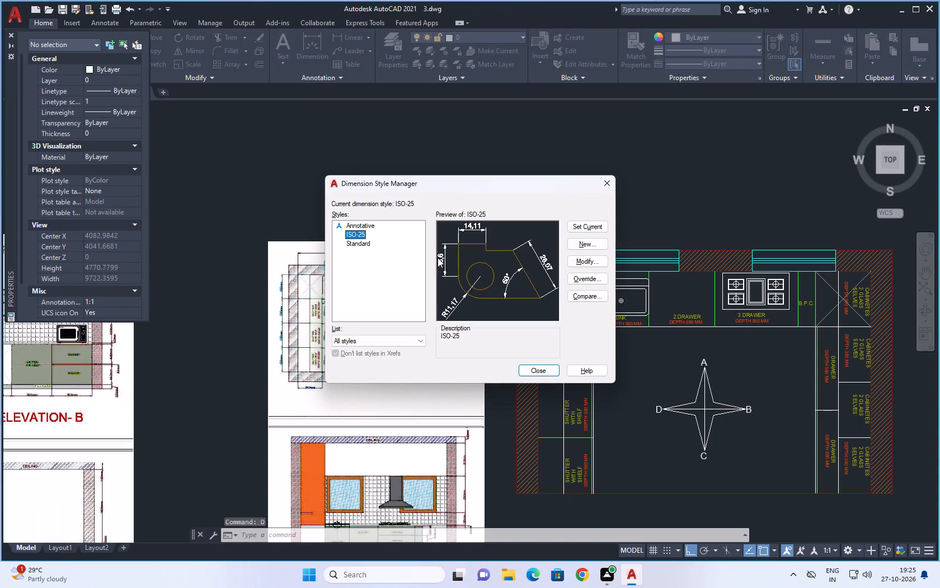
click(589, 262)
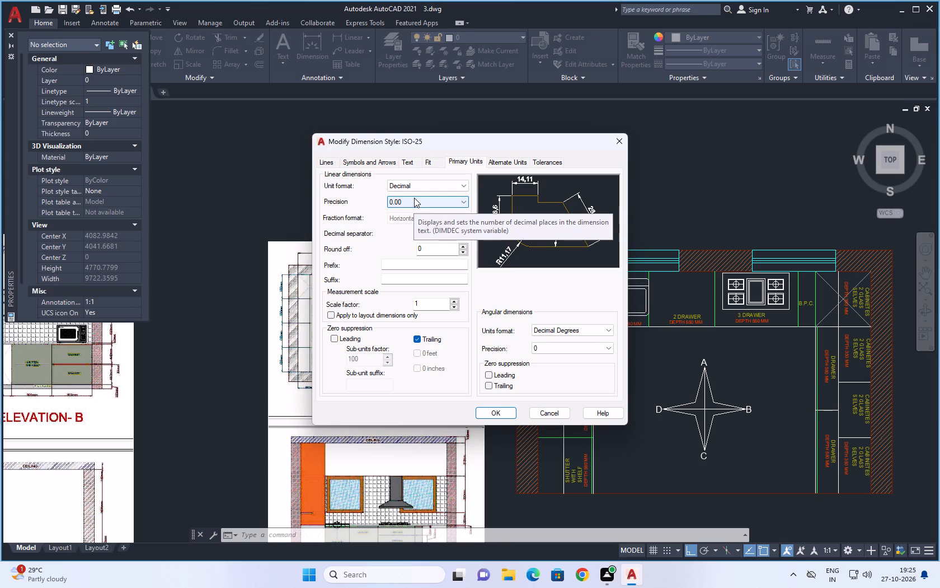
click(335, 160)
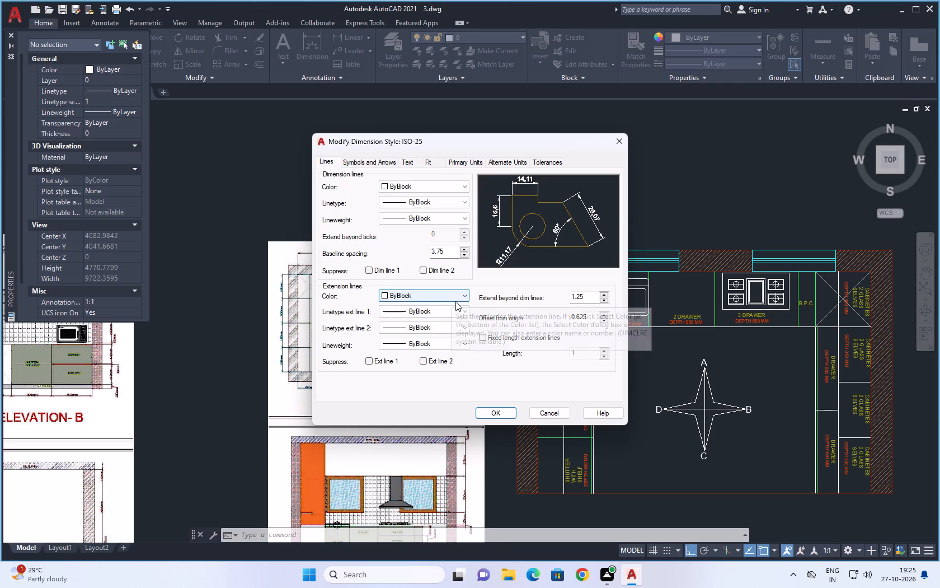
click(463, 295)
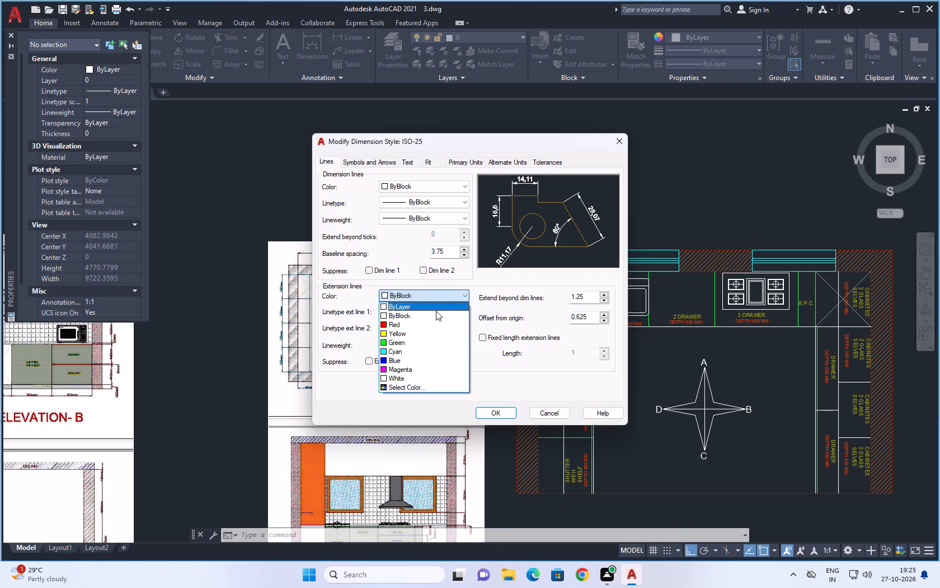
click(408, 353)
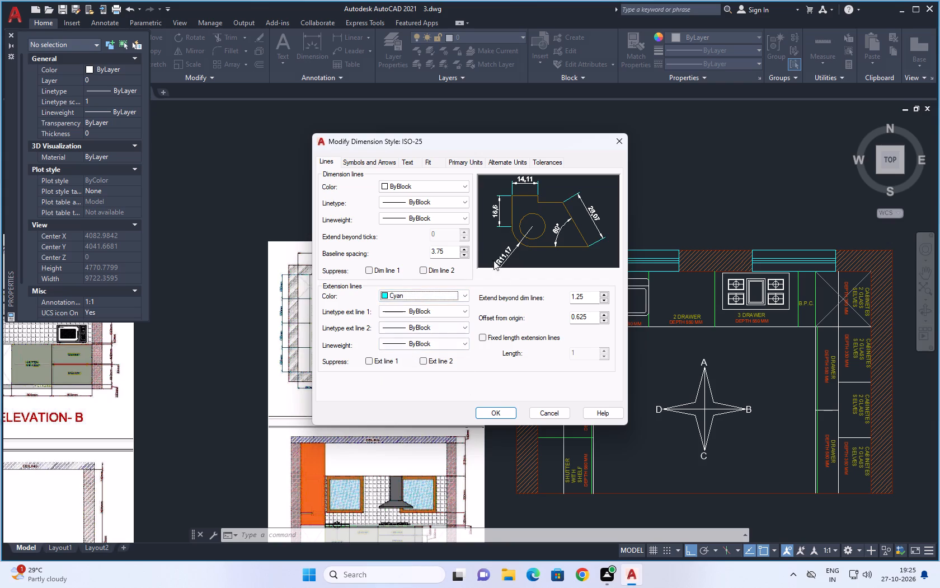
click(452, 186)
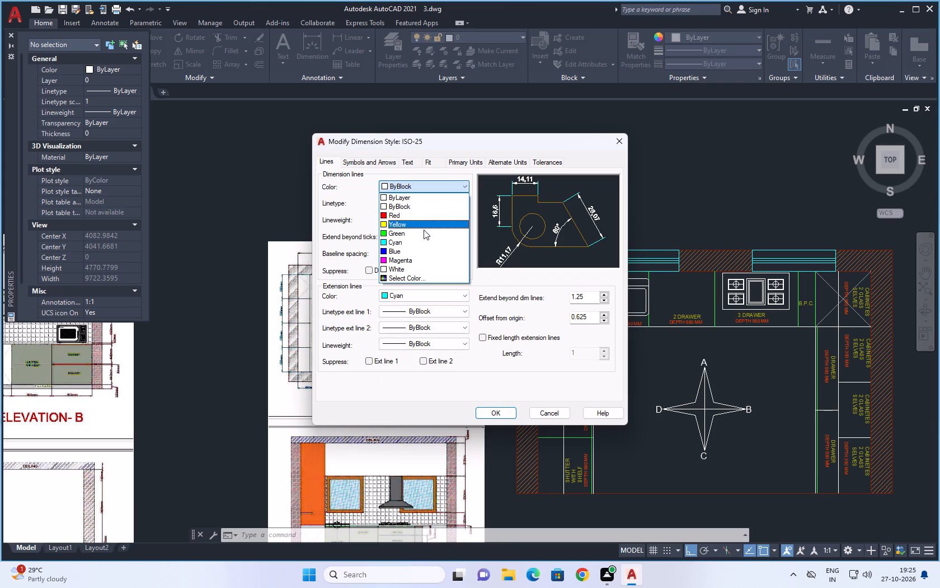
click(417, 240)
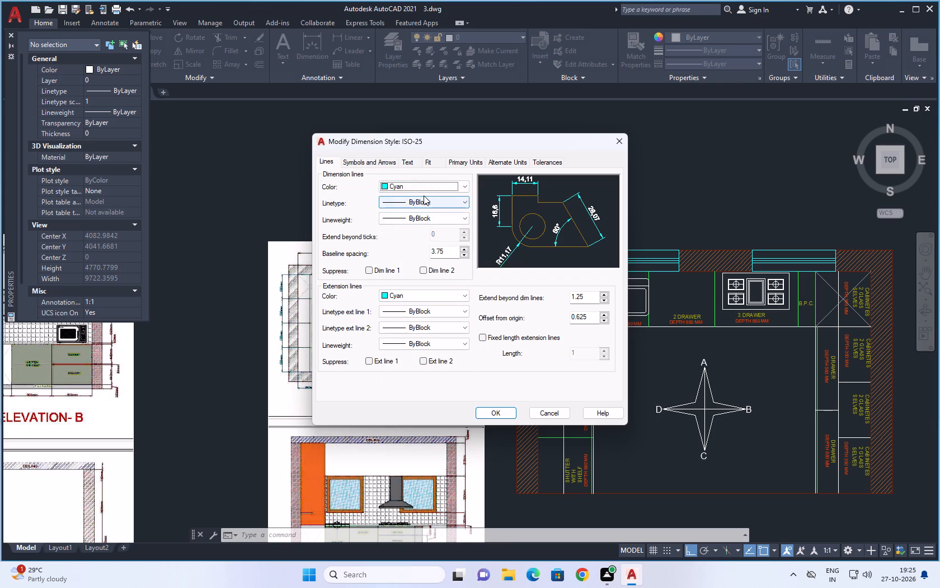
Set the ISO-25 dimension style's arrow size to 50.
click(372, 161)
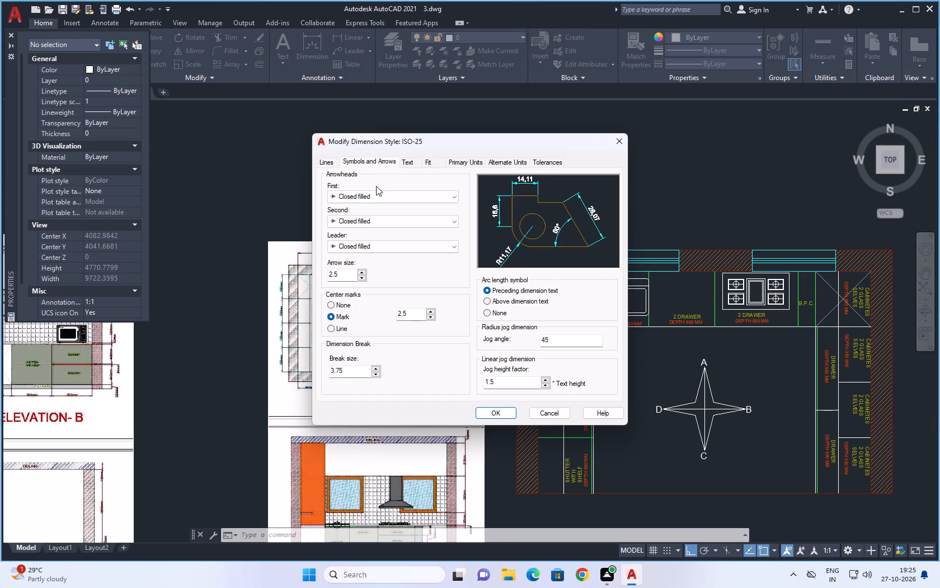
click(349, 275)
key(BackSpace)
key(BackSpace)
key(BackSpace)
key(BackSpace)
key(BackSpace)
key(5)
key(0)
key(Return)
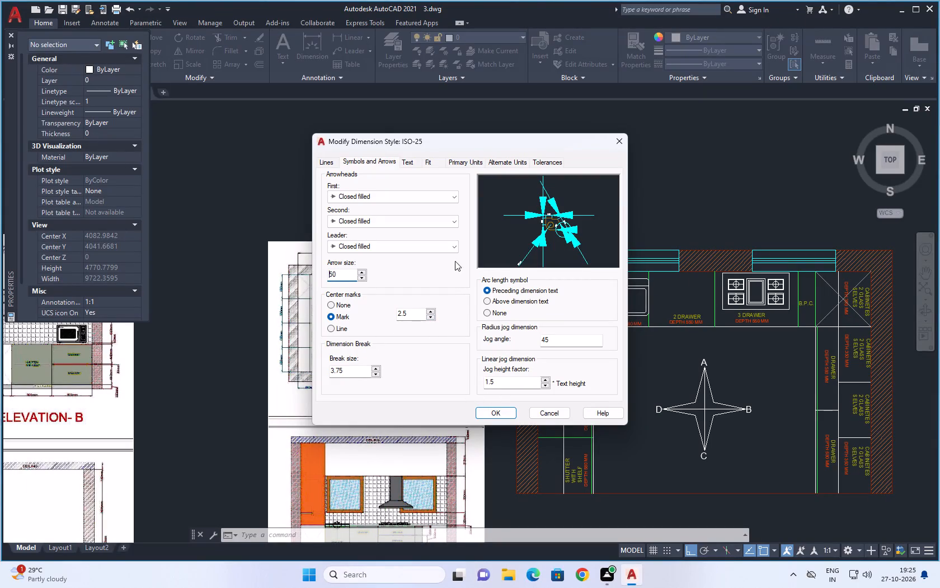
Set the ISO-25 dimension text height to 50 and its text colour to Cyan.
click(412, 162)
click(446, 246)
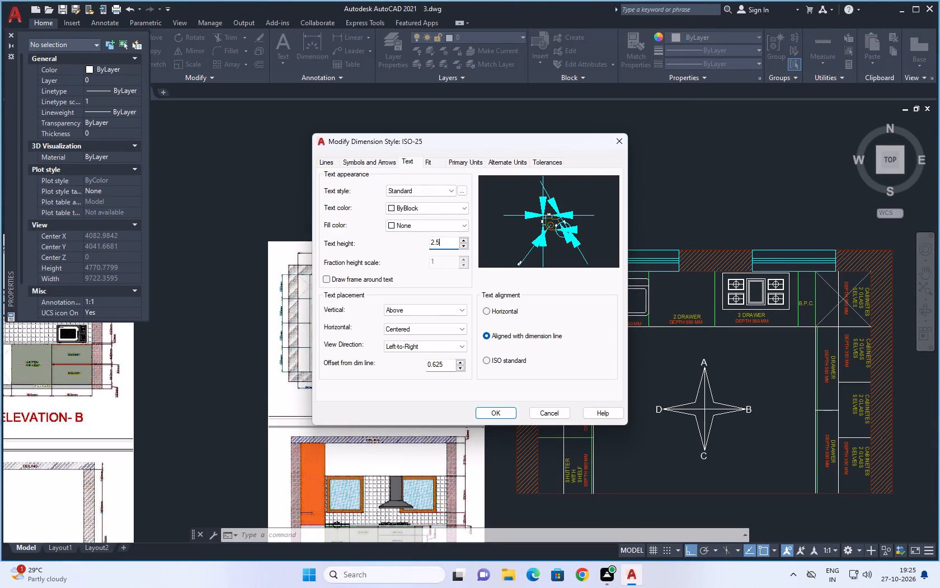
key(BackSpace)
key(BackSpace)
key(BackSpace)
text(50)
key(Return)
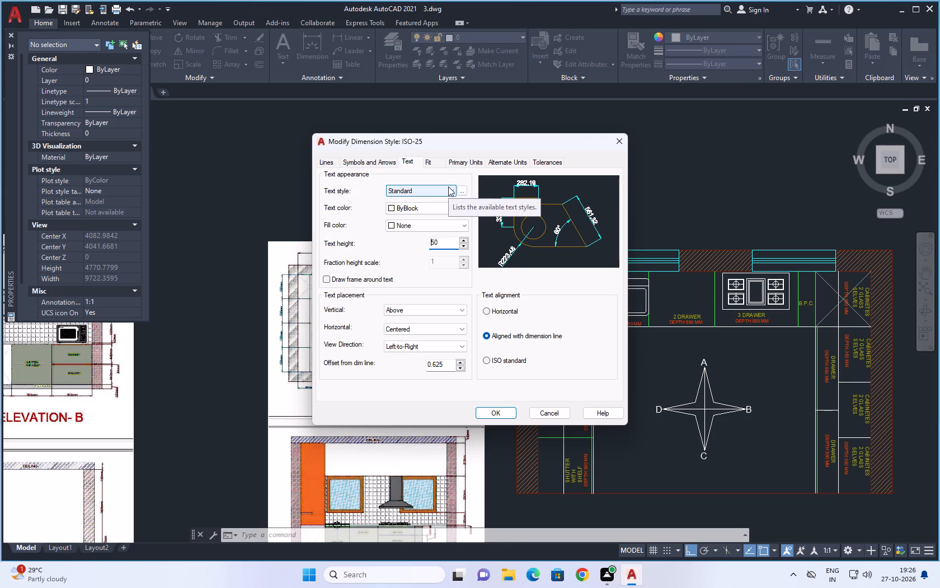
click(452, 189)
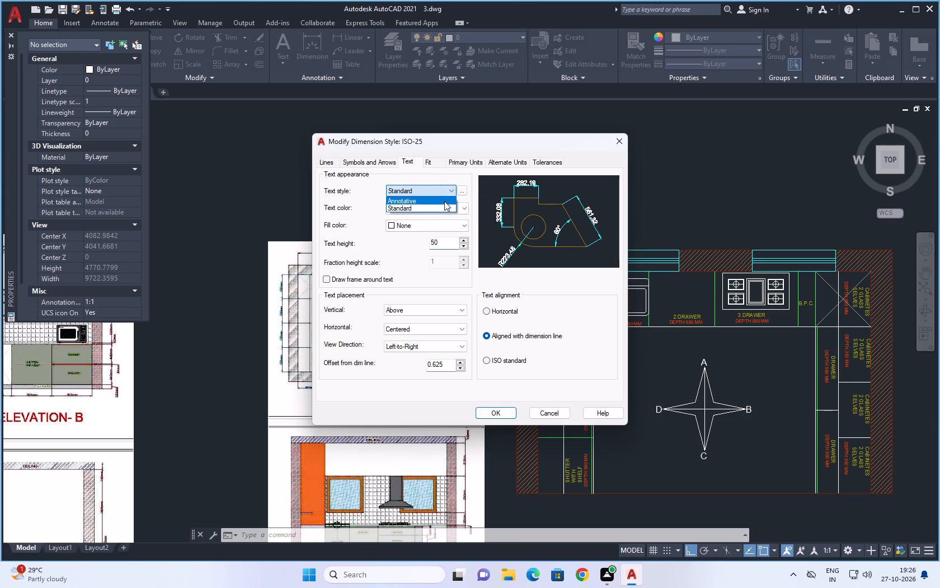
click(449, 178)
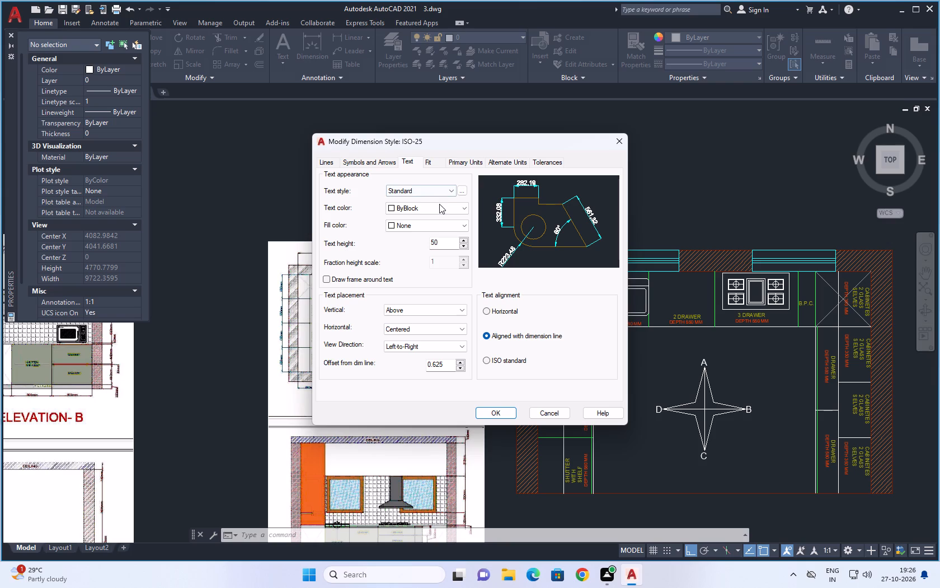
click(439, 205)
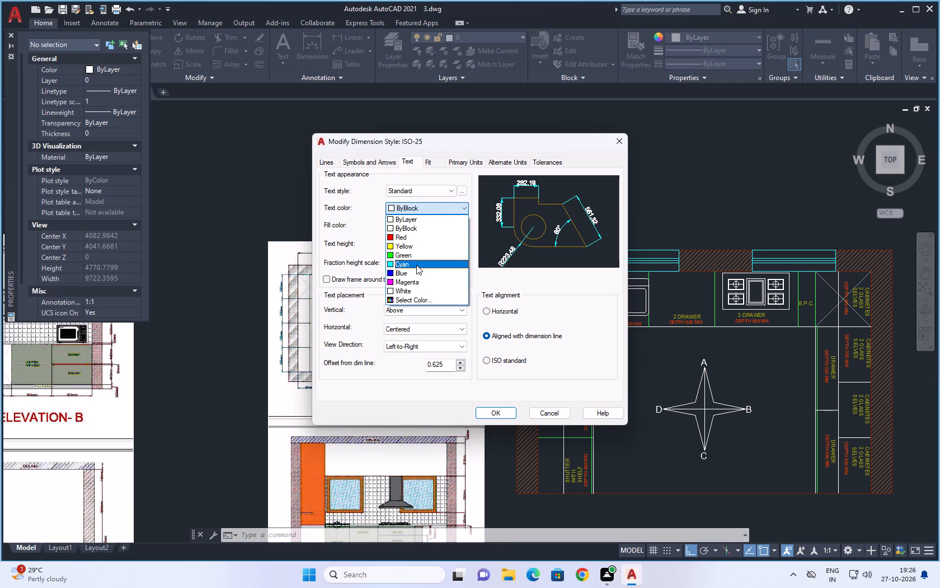
click(416, 265)
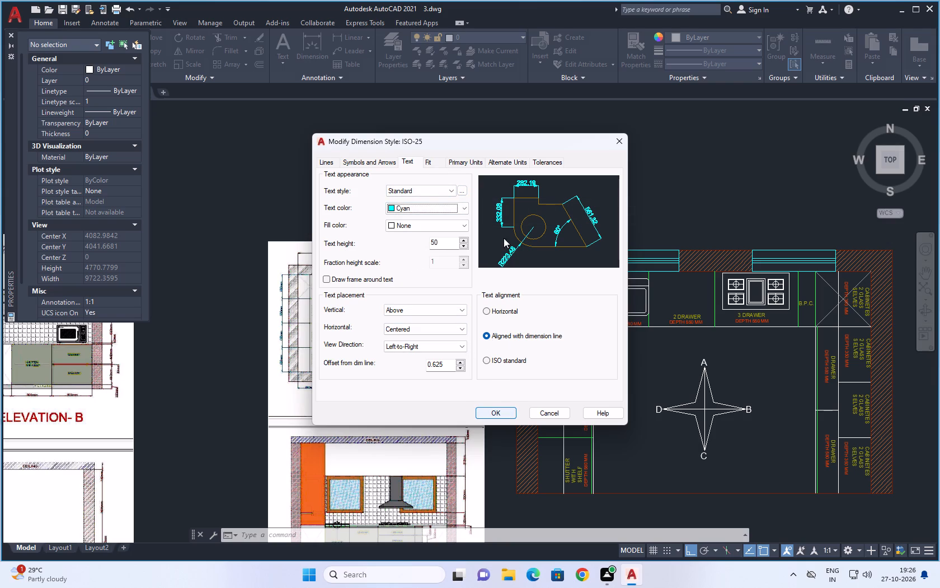
Set the linear dimension precision to 0, save the style changes and make ISO-25 the current dimension style.
click(495, 160)
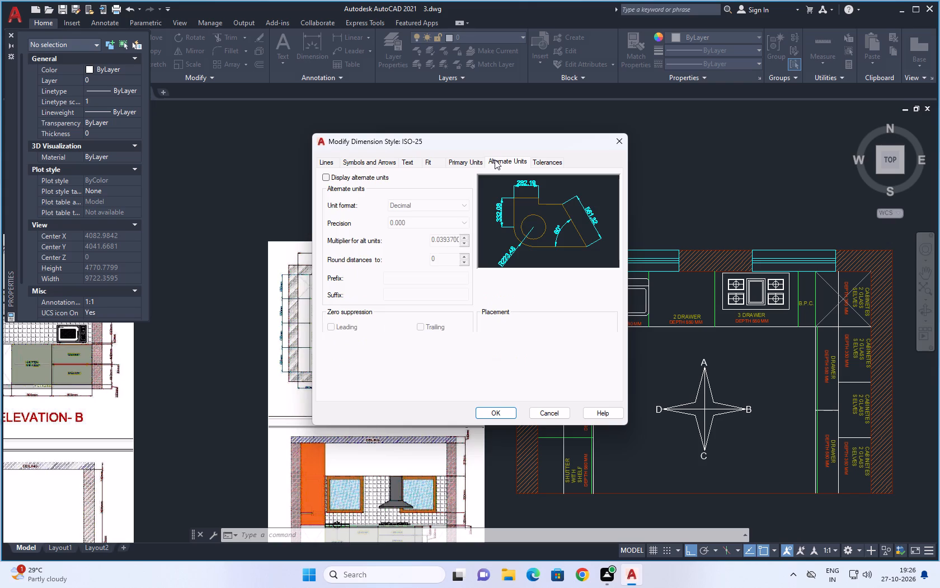
click(476, 162)
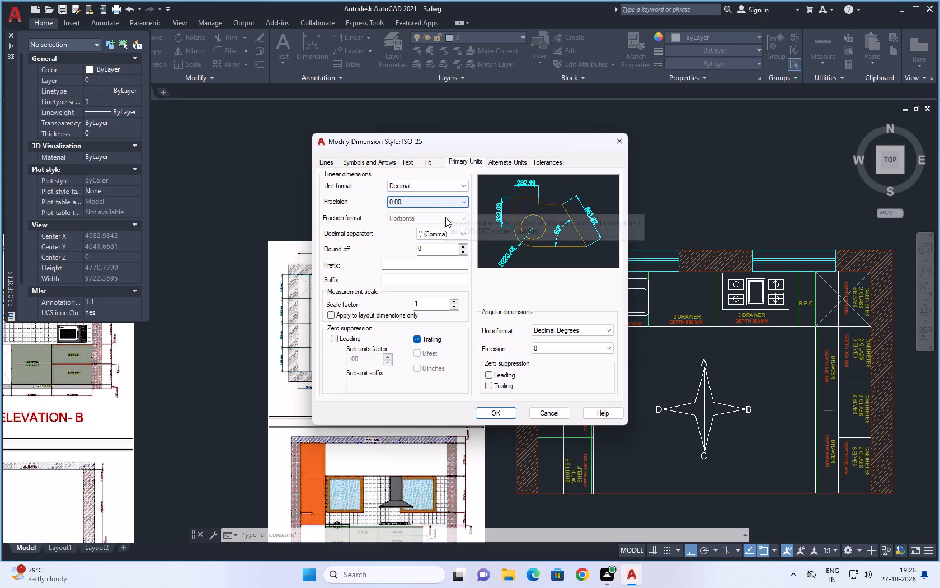
click(450, 202)
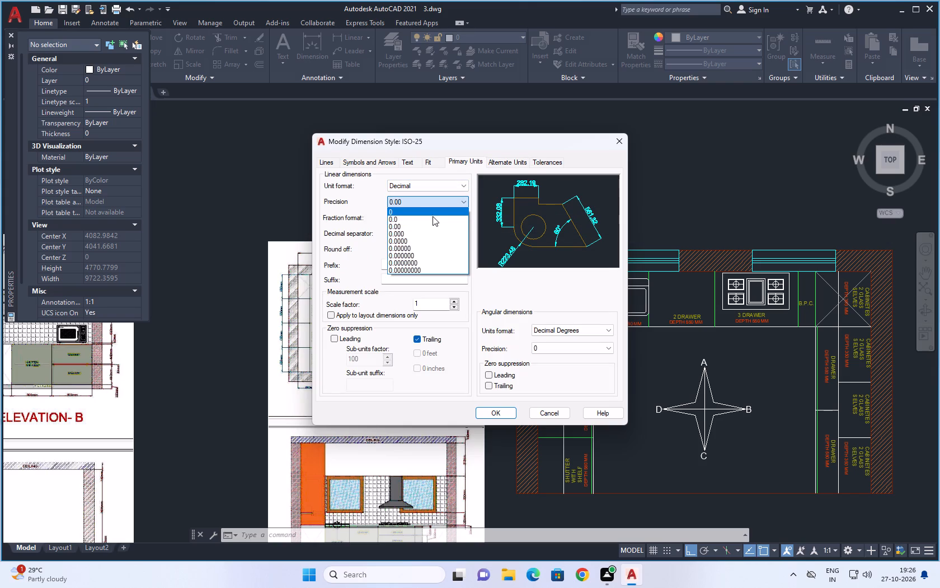
click(432, 209)
click(498, 410)
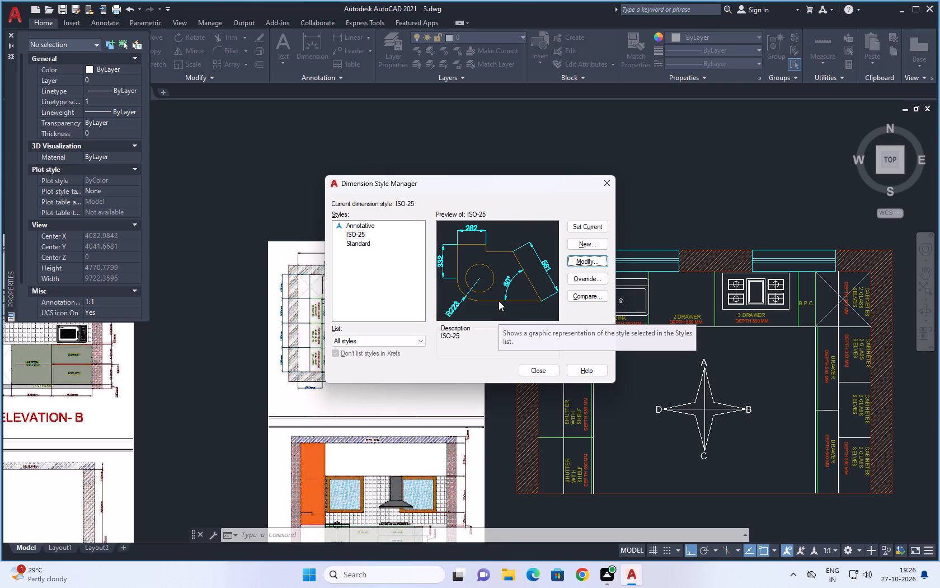
click(599, 224)
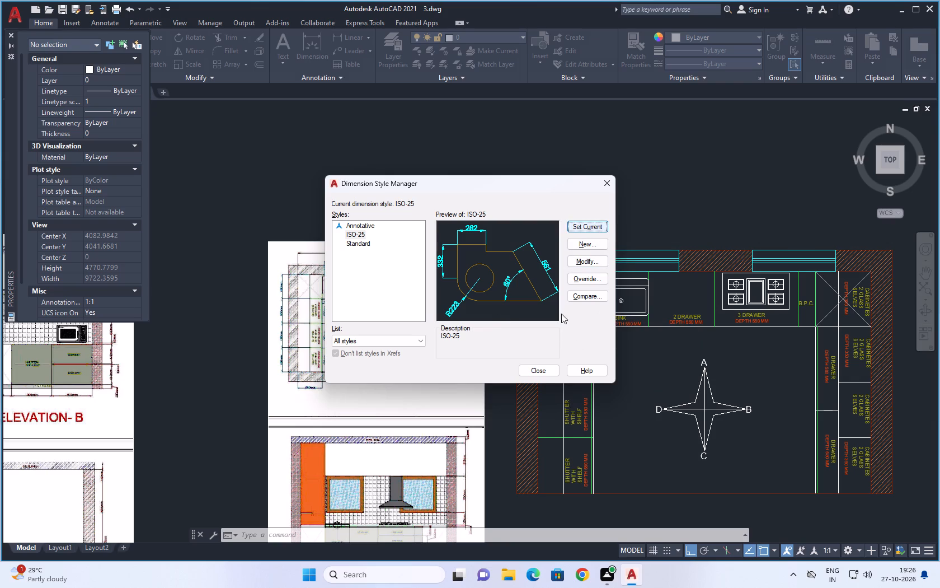
click(547, 372)
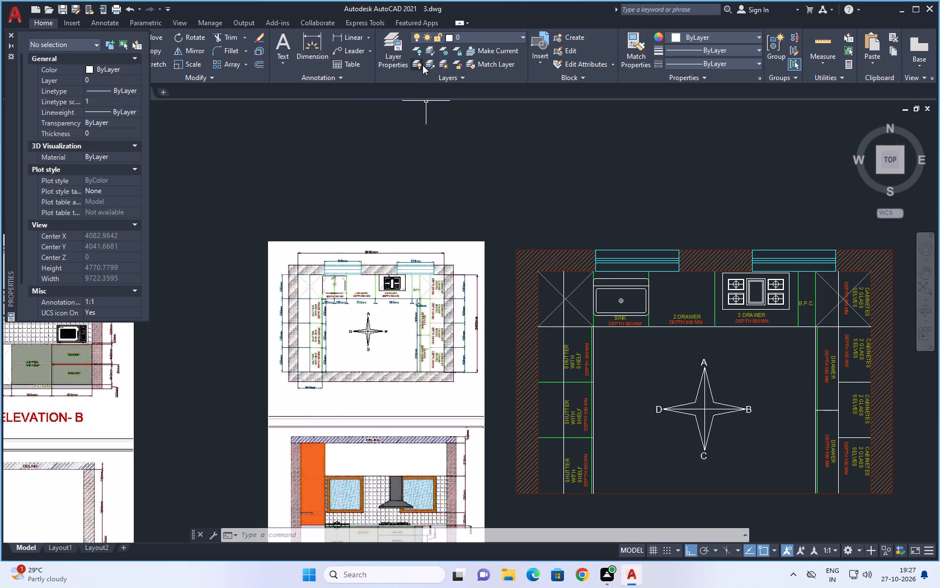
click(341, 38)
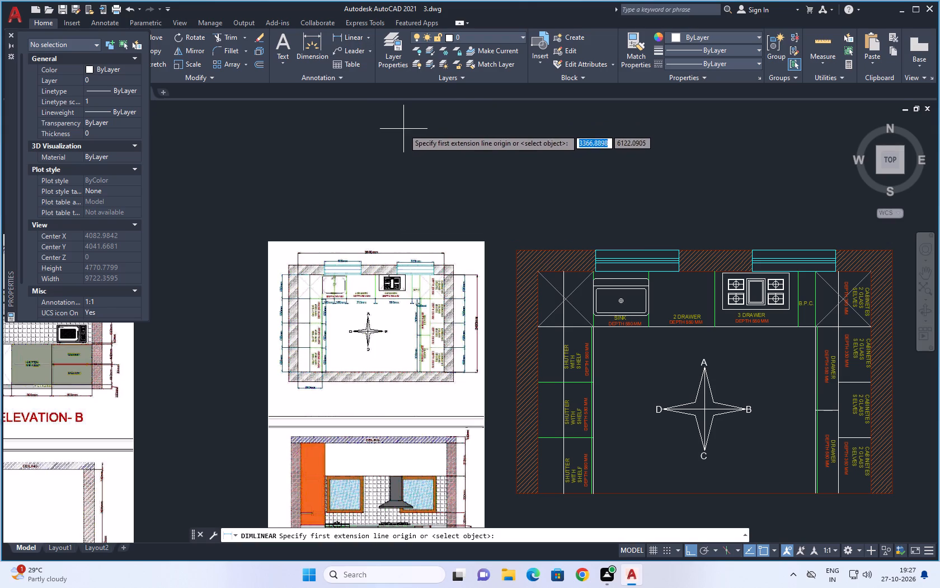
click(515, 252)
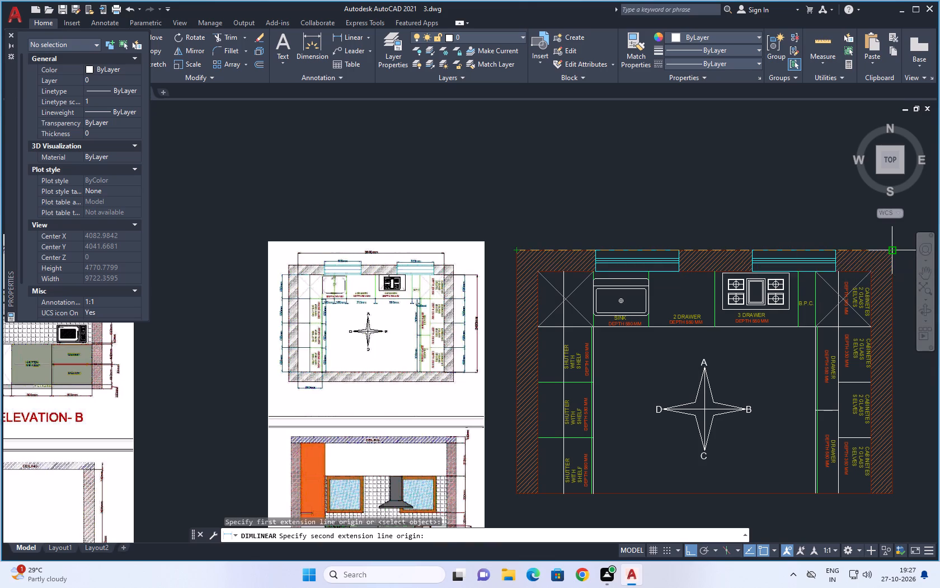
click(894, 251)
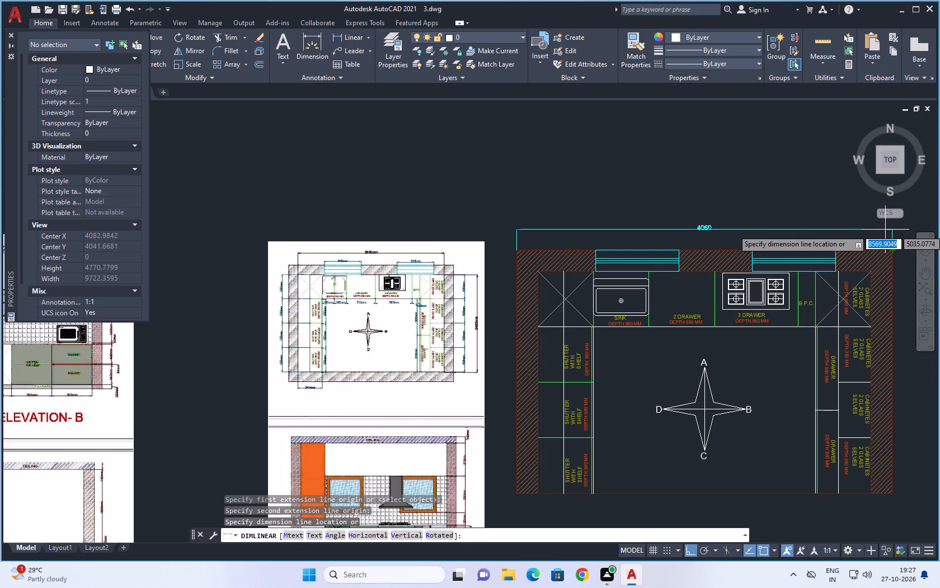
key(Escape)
Add a linear dimension for the kitchen's inner width between the side walls, placed above the window wall.
key(space)
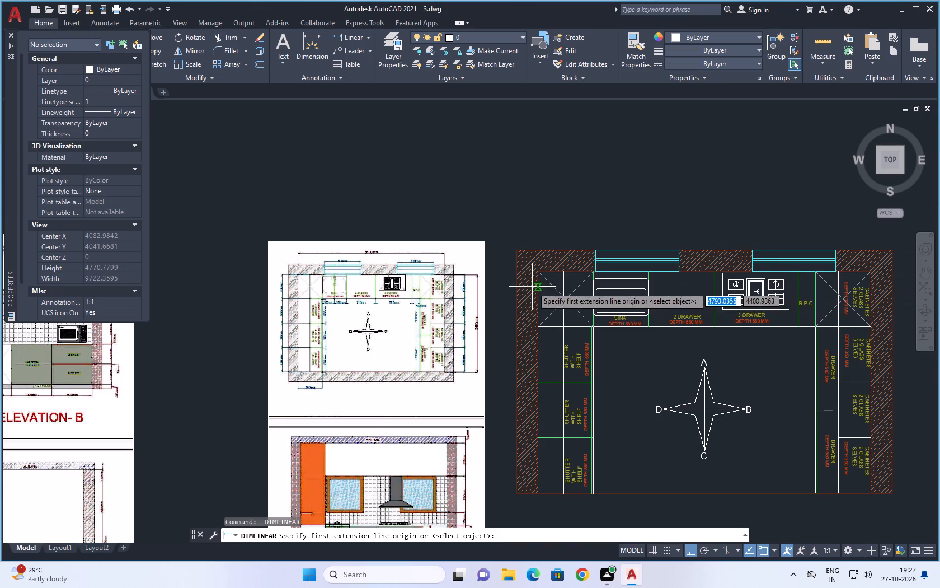
click(535, 271)
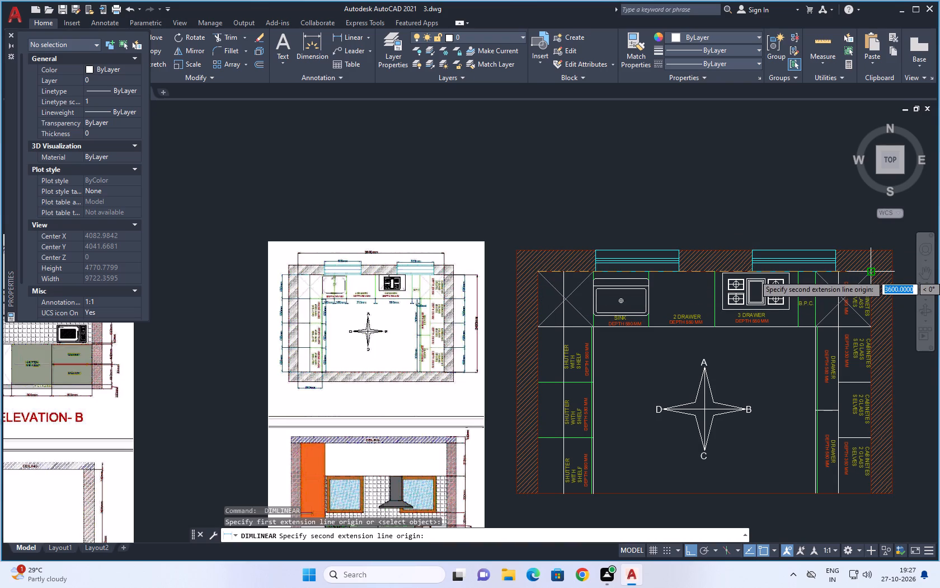
click(871, 275)
click(868, 221)
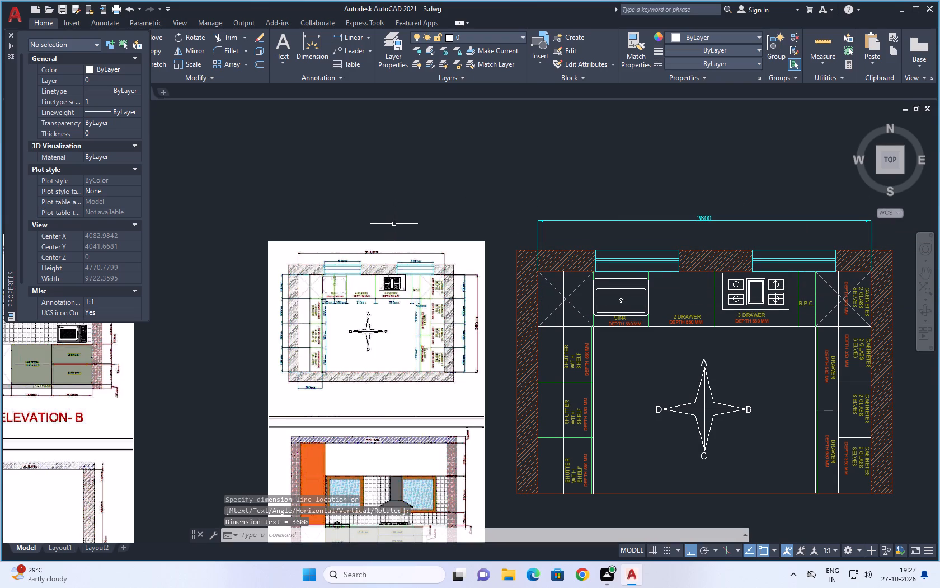
Add a vertical linear dimension for the full inner length of the B-side wall, placed well outside the wall.
scroll(412, 220, down, 3)
scroll(527, 258, up, 3)
scroll(524, 251, down, 1)
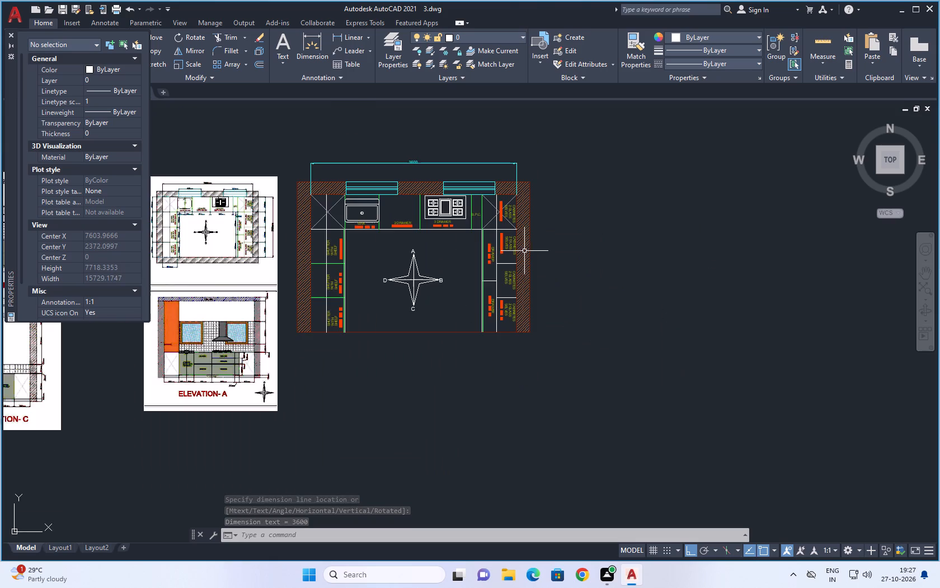
scroll(284, 176, up, 2)
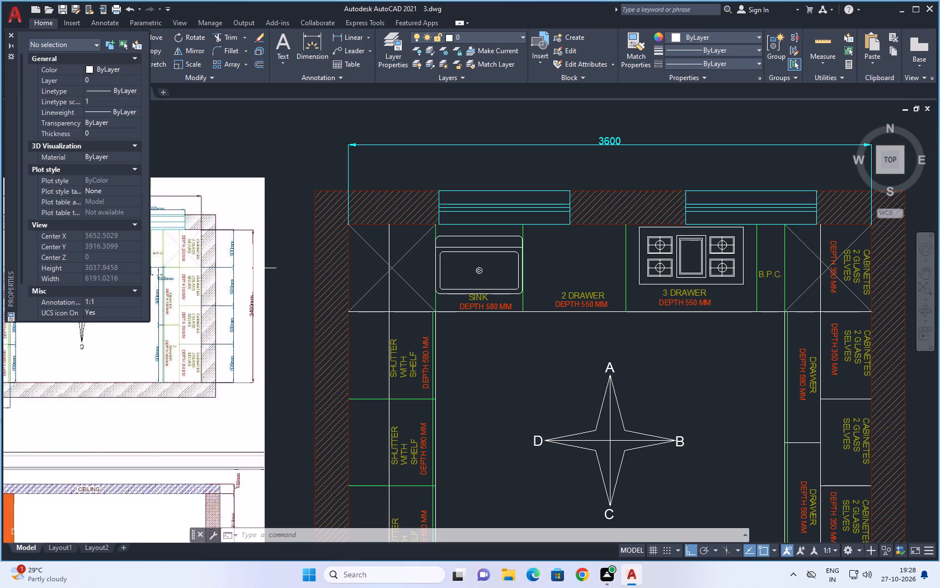
key(space)
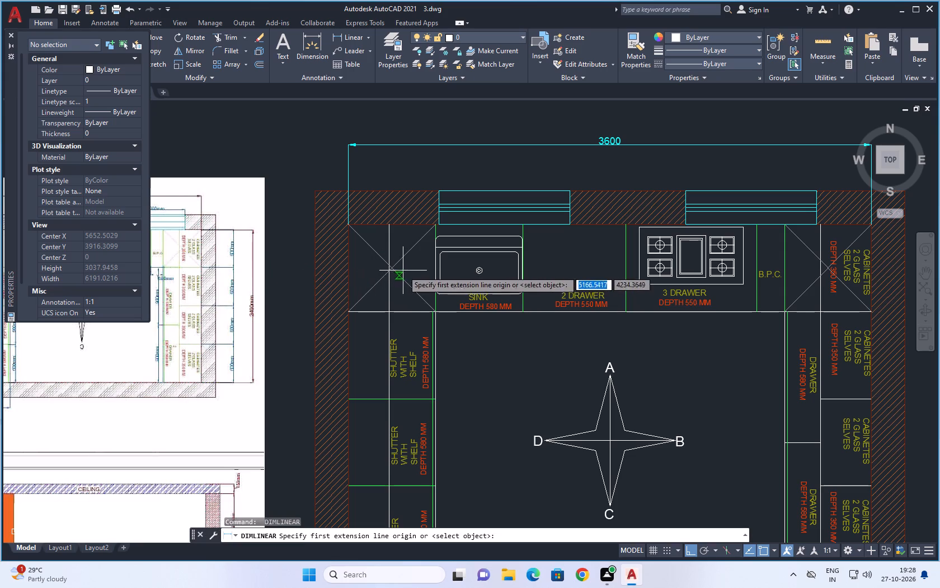
scroll(403, 270, down, 2)
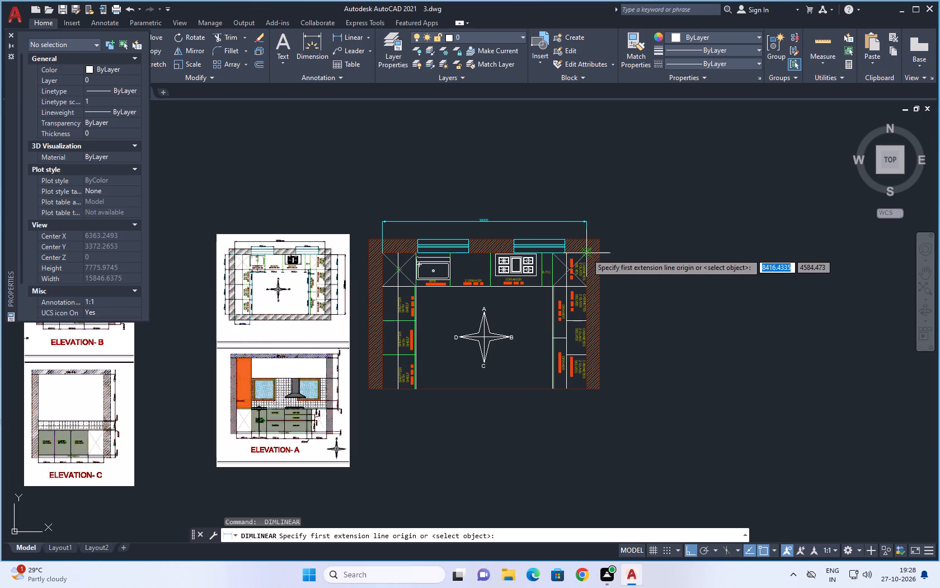
click(586, 253)
scroll(588, 387, up, 3)
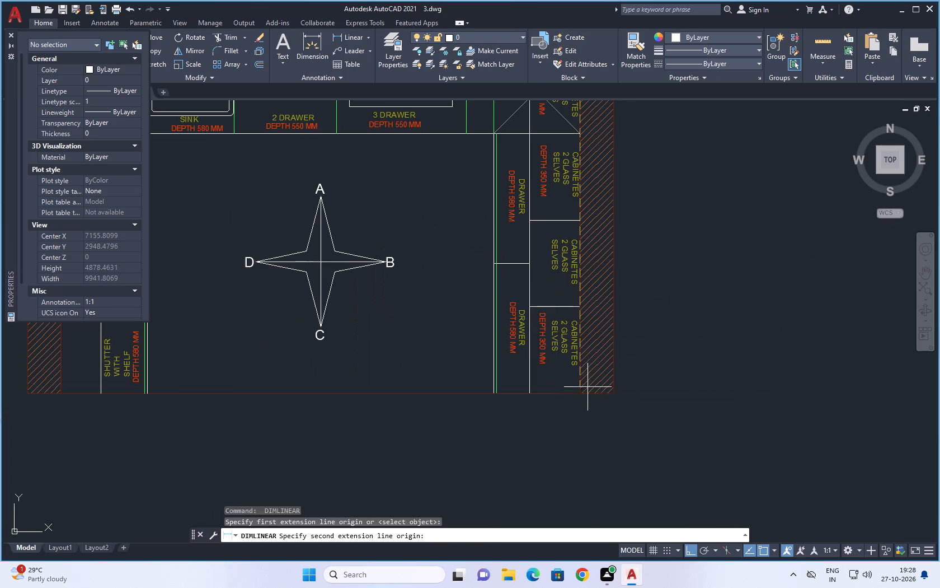
click(581, 395)
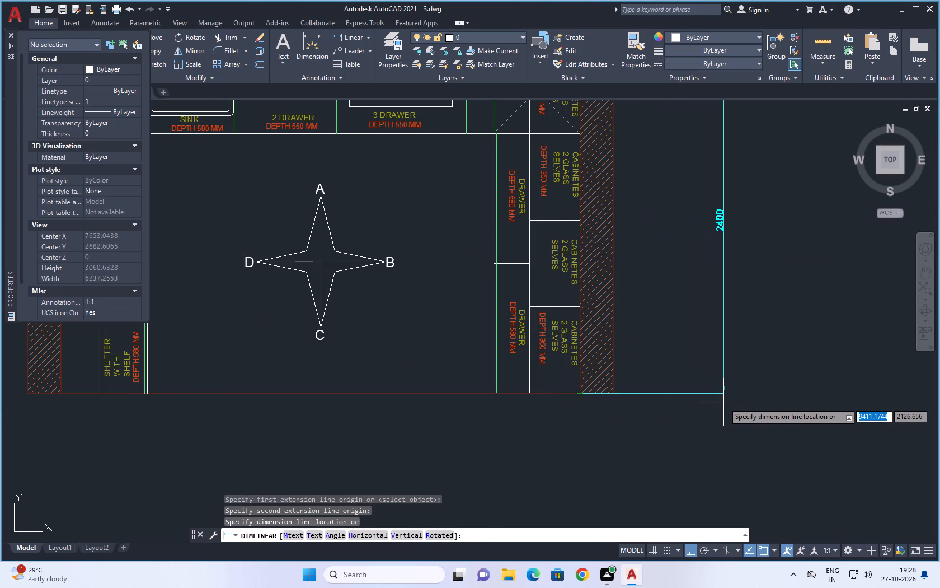
click(723, 402)
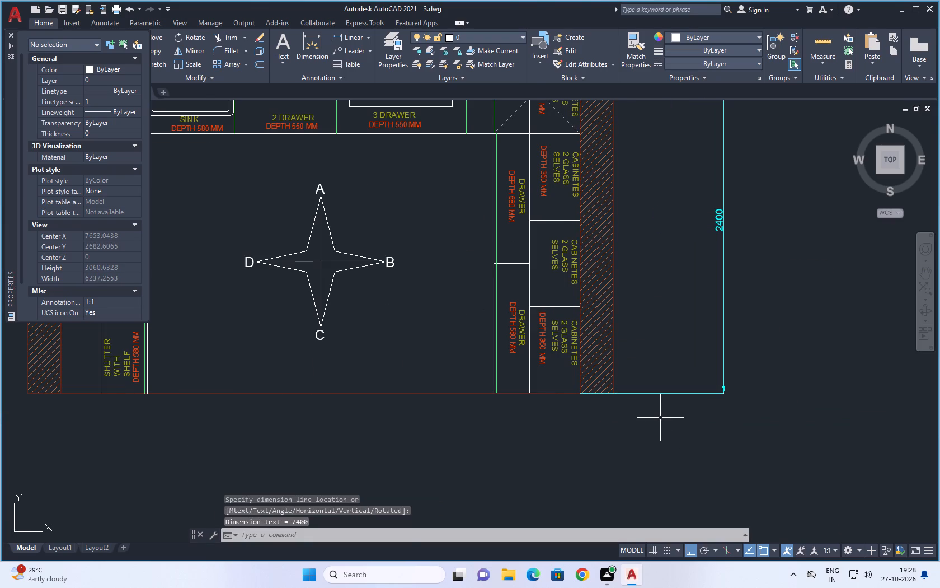
Dimension the corner cabinet's length along the B-side wall, placed between the wall and the overall length dimension.
key(space)
scroll(621, 423, down, 2)
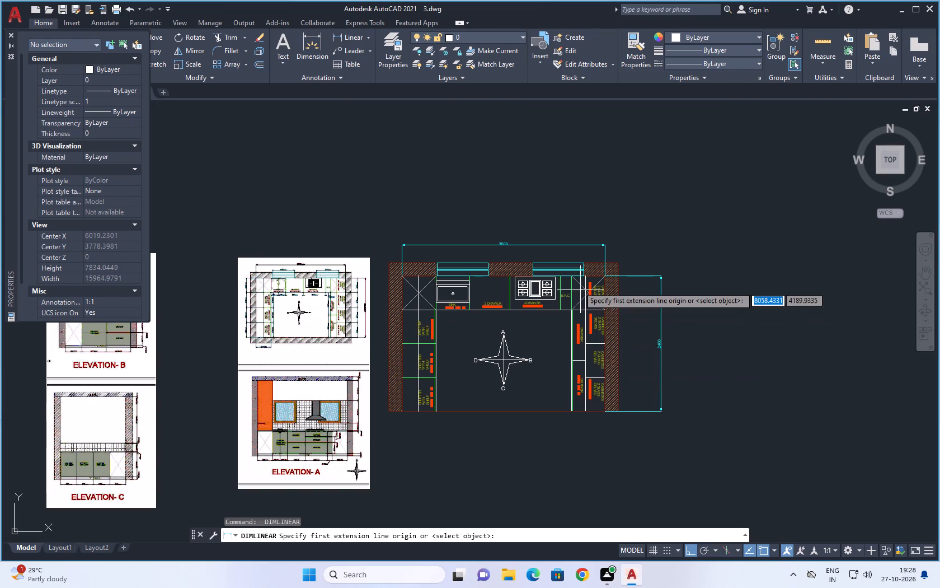
scroll(604, 276, up, 4)
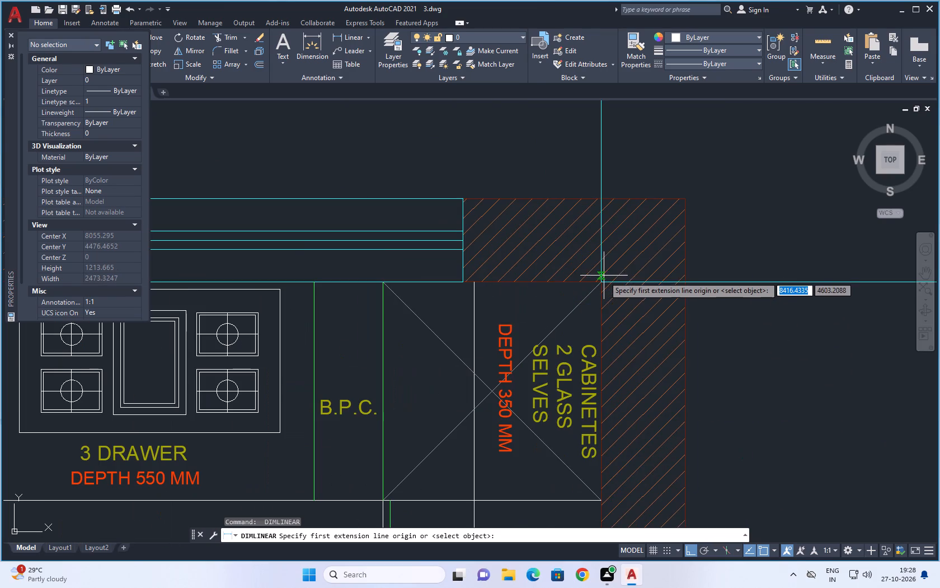
click(600, 282)
click(601, 502)
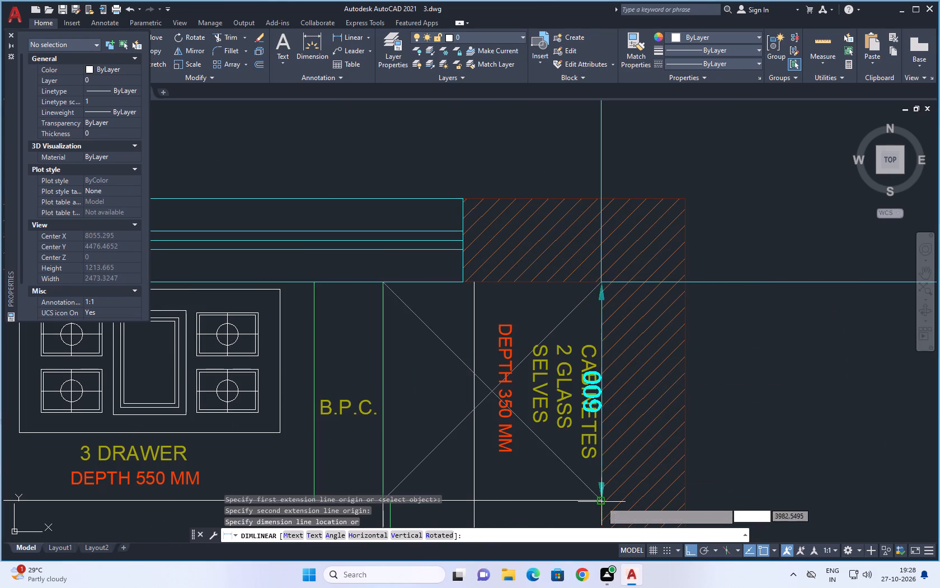
scroll(777, 493, down, 2)
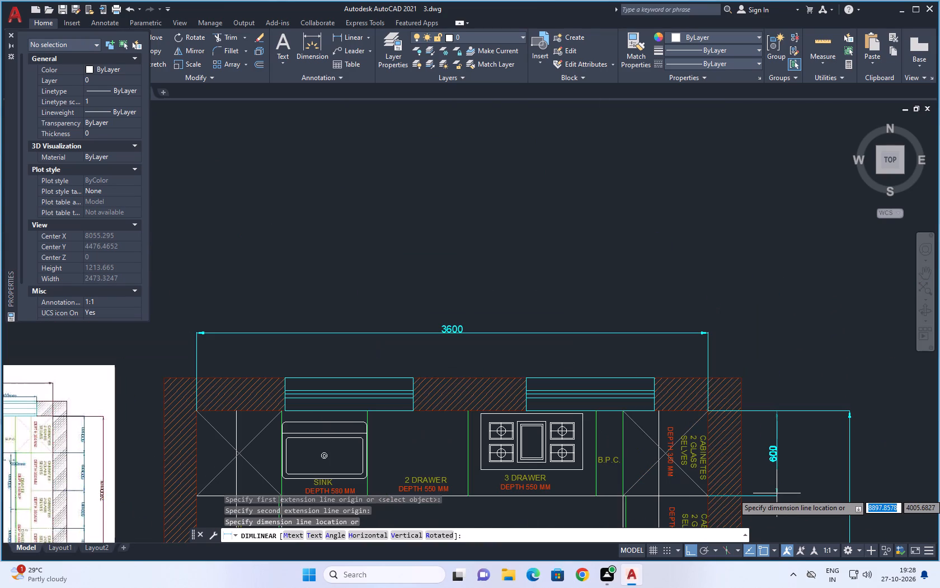
click(781, 493)
Dimension the cabinet directly below the B-side corner unit, aligning it with the corner cabinet's dimension.
scroll(694, 384, down, 3)
scroll(716, 459, up, 4)
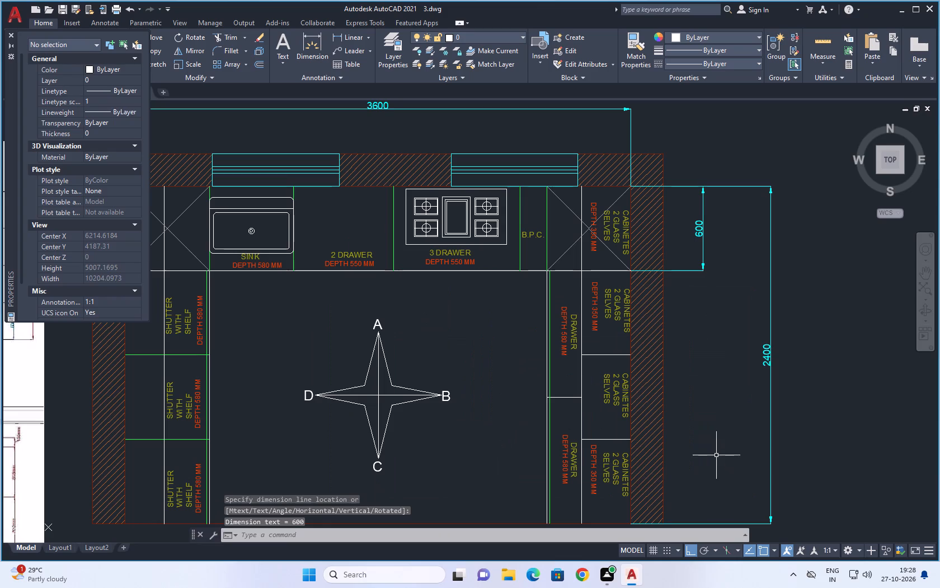
key(space)
click(630, 269)
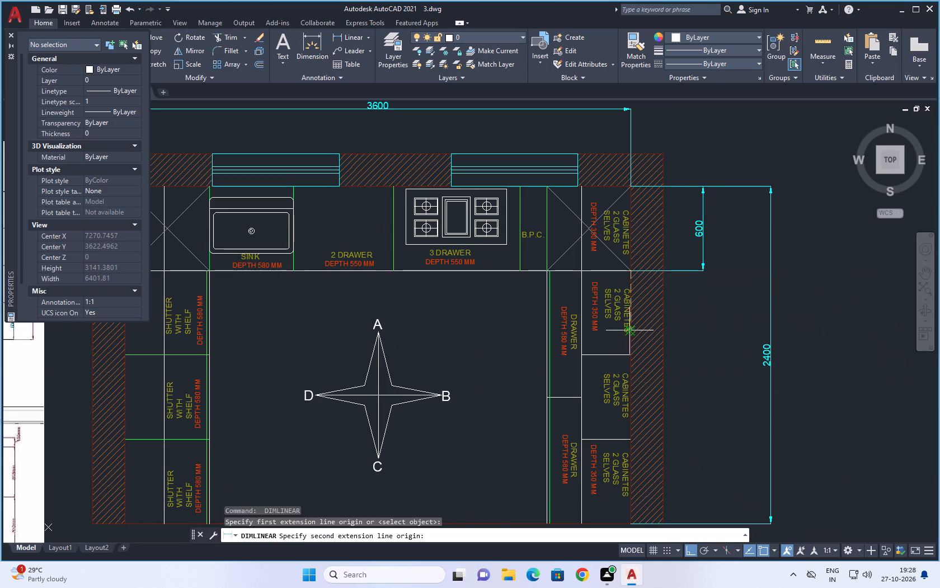
click(629, 354)
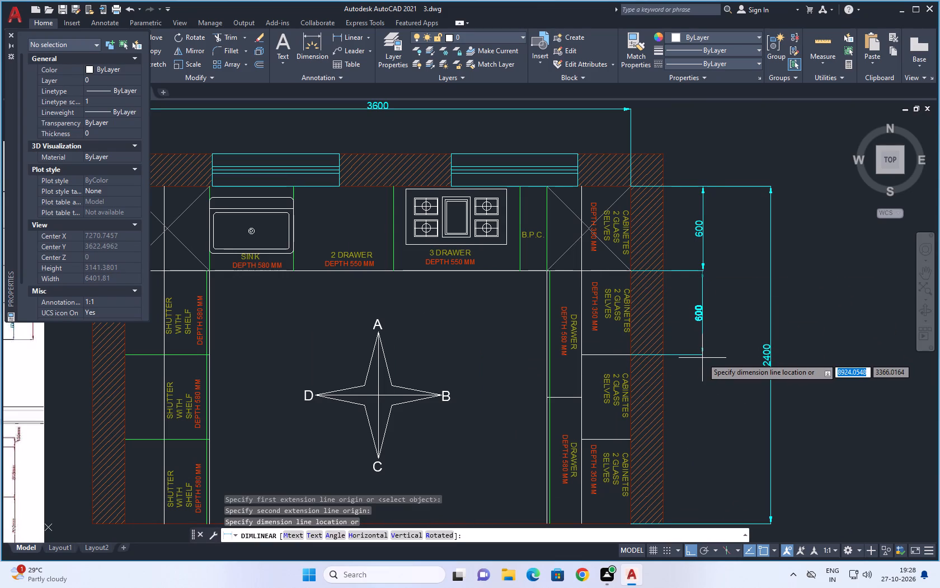
scroll(703, 357, up, 2)
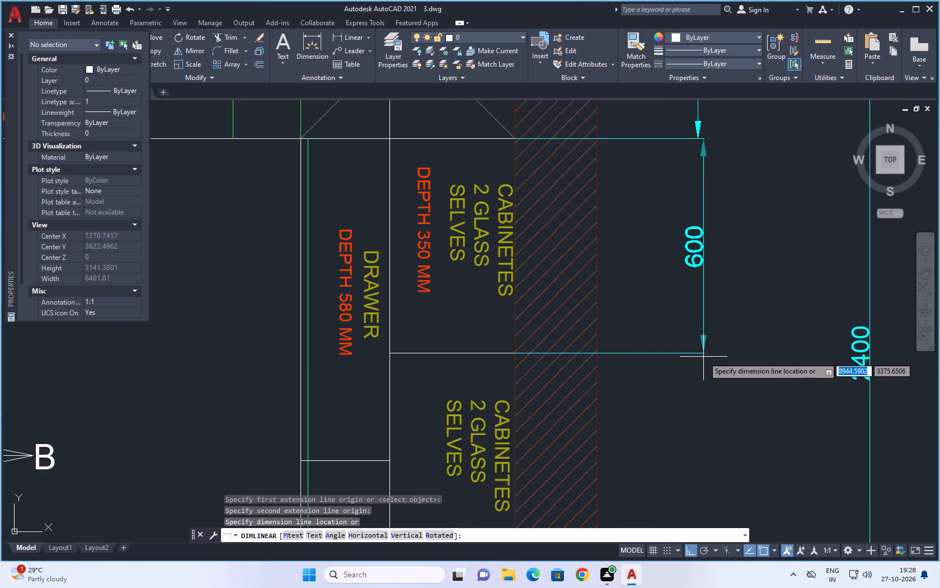
click(698, 357)
Dimension the two remaining glass-shelf cabinets along the B-side wall, continuing the cabinet dimension chain to the wall's lower end.
key(space)
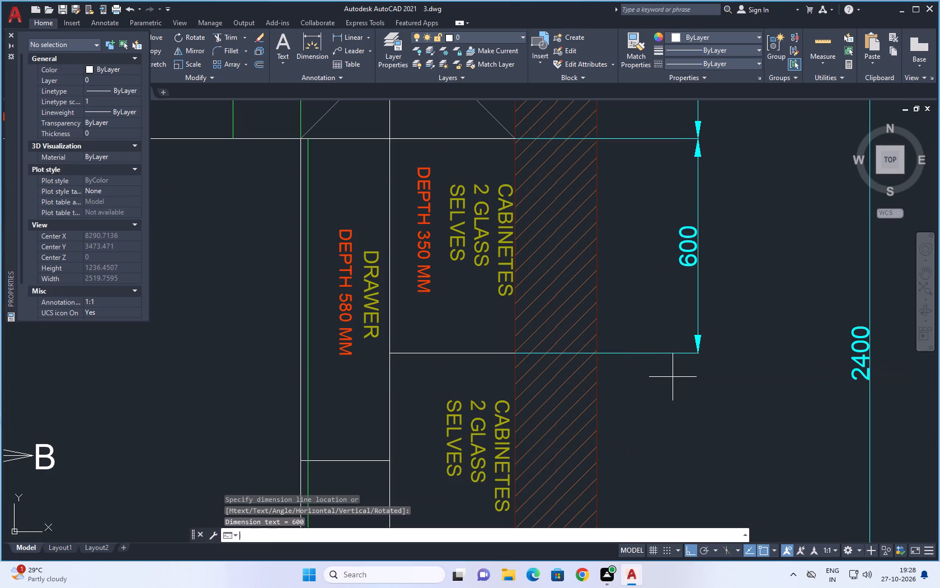
click(390, 354)
scroll(448, 287, down, 5)
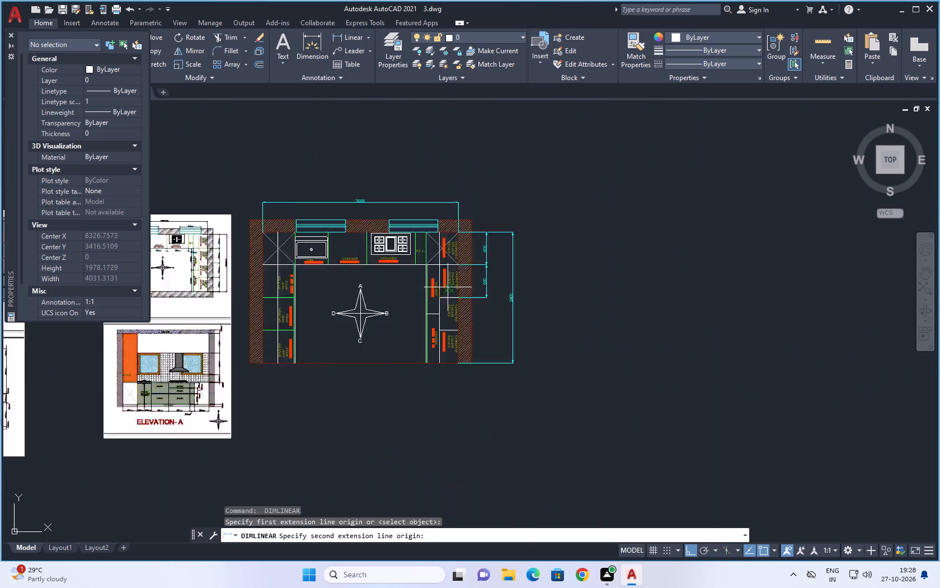
scroll(444, 324, up, 4)
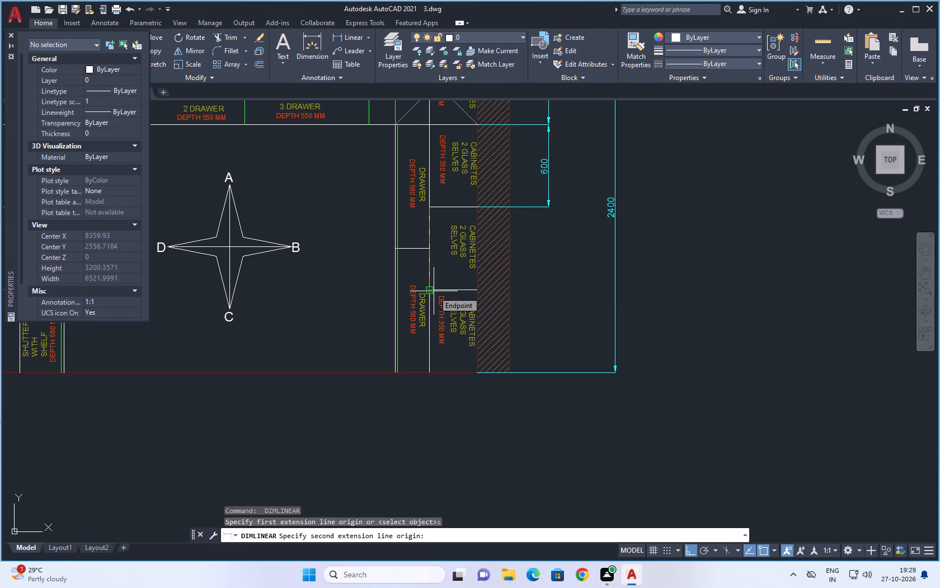
click(429, 293)
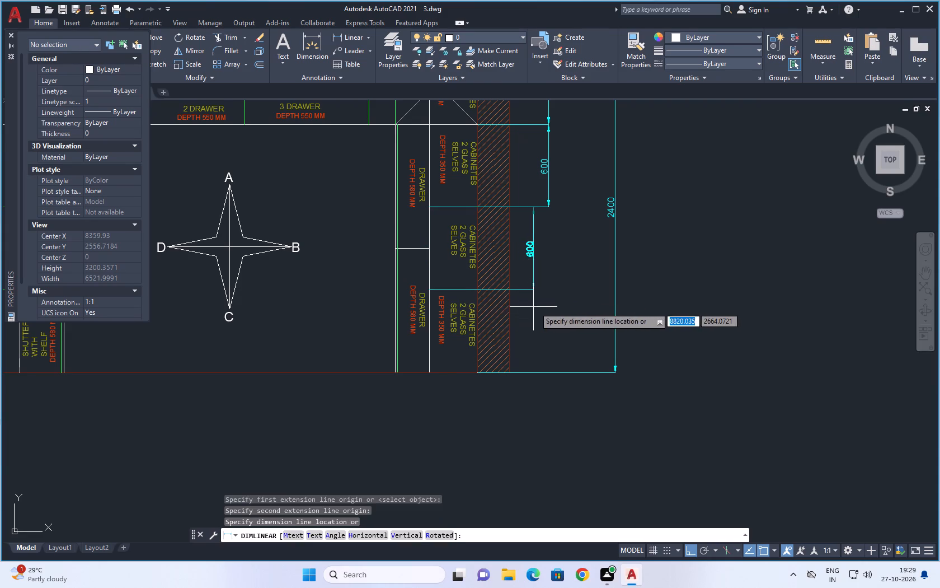
click(549, 306)
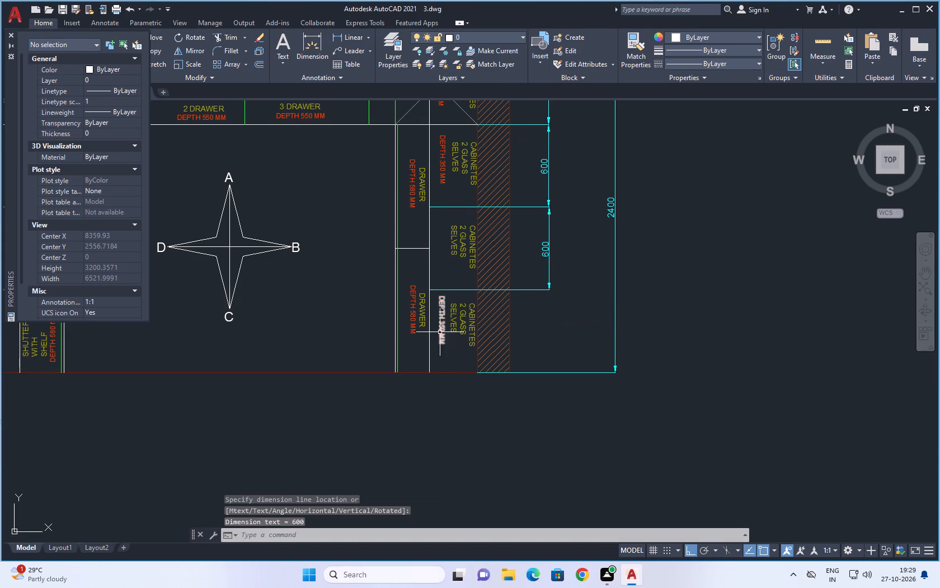
key(space)
click(431, 292)
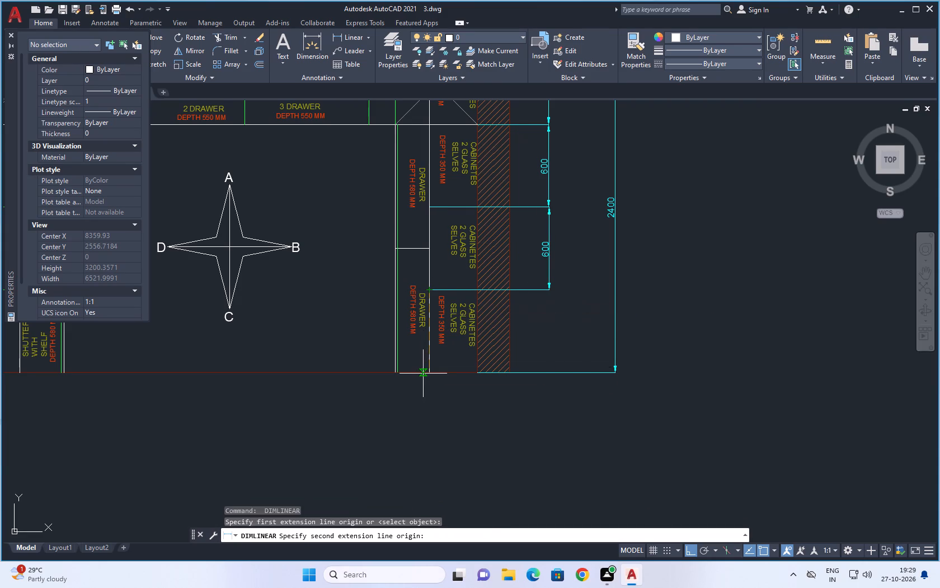
click(430, 374)
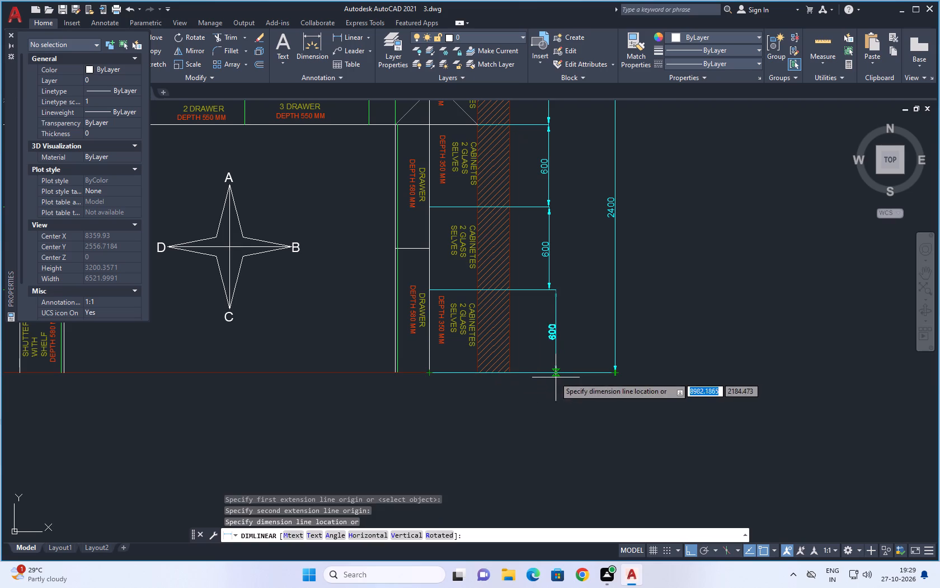
click(549, 377)
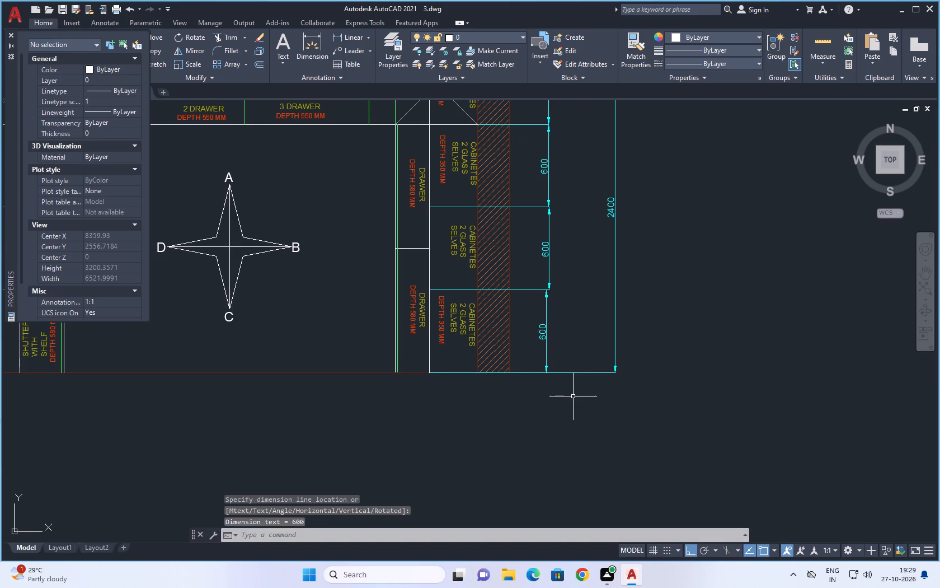
Dimension the upper B-side drawer unit's length from the counter corner to the drawer divider, placed inside the kitchen floor area.
key(space)
scroll(572, 405, down, 3)
scroll(535, 343, up, 3)
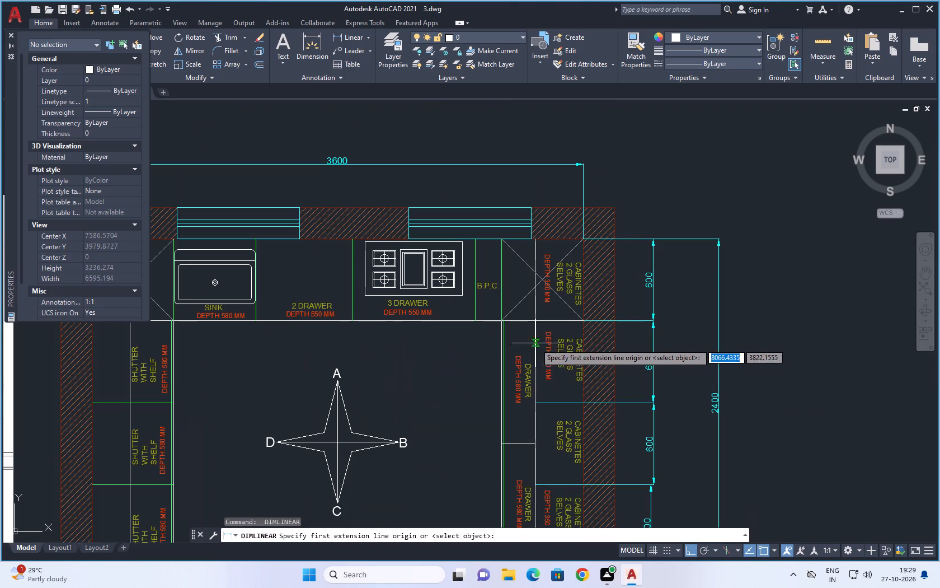
click(501, 322)
click(502, 444)
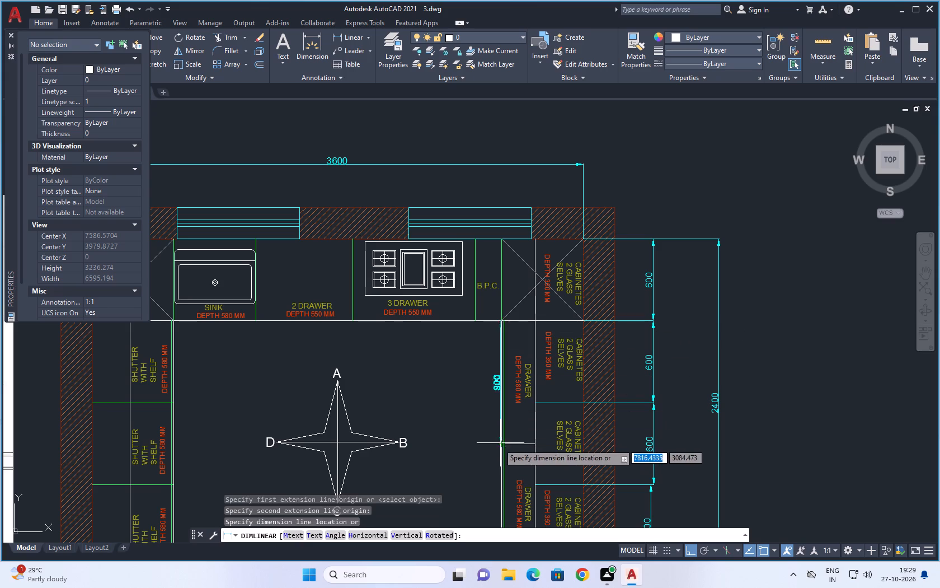
click(481, 450)
Dimension the lower B-side drawer unit's length from the divider to the plan's bottom line, in line with the upper drawer's dimension.
scroll(515, 360, down, 1)
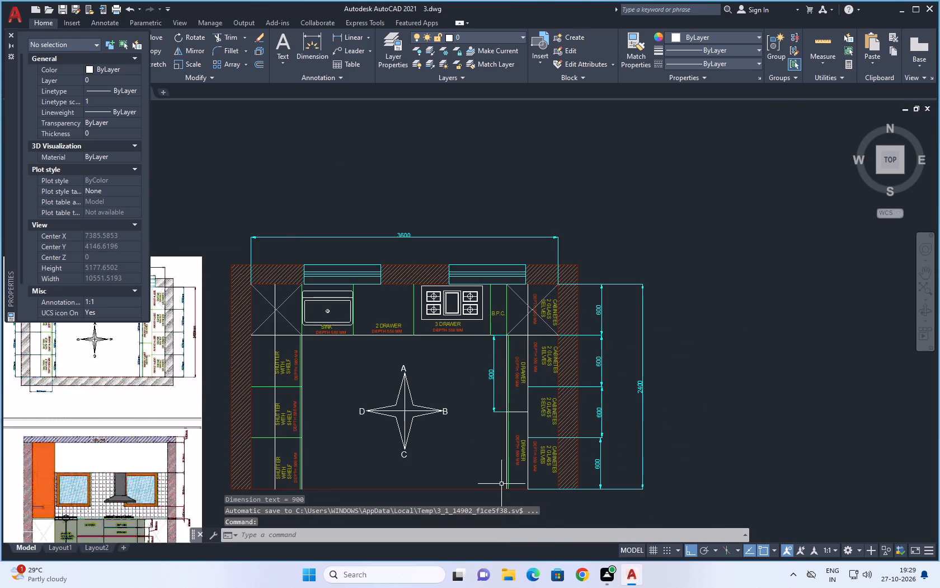
scroll(501, 486, up, 3)
click(515, 190)
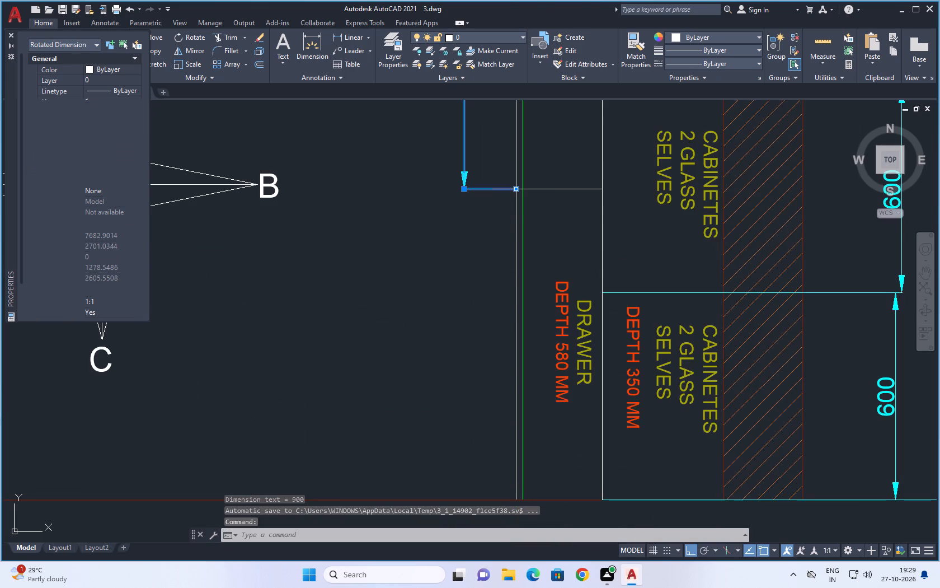
key(Escape)
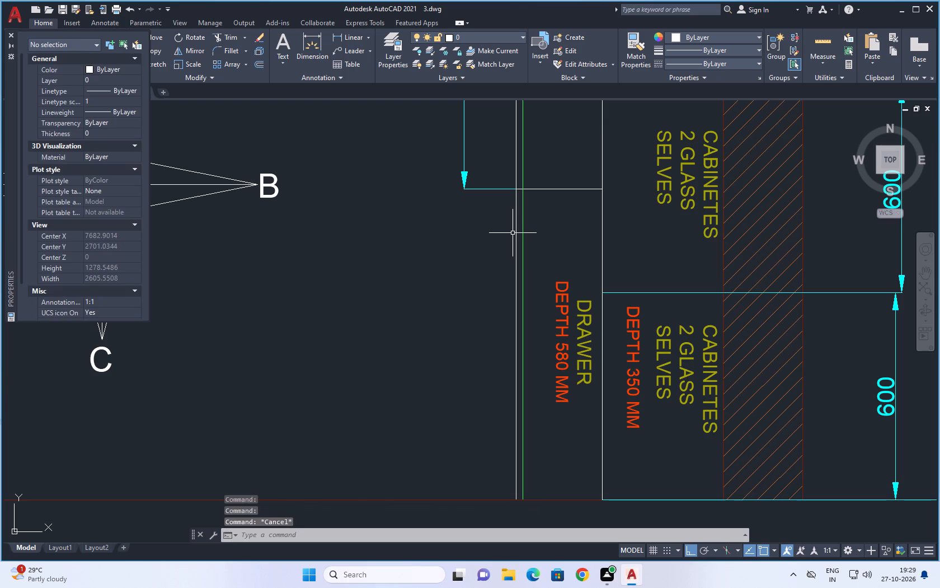
key(space)
click(515, 189)
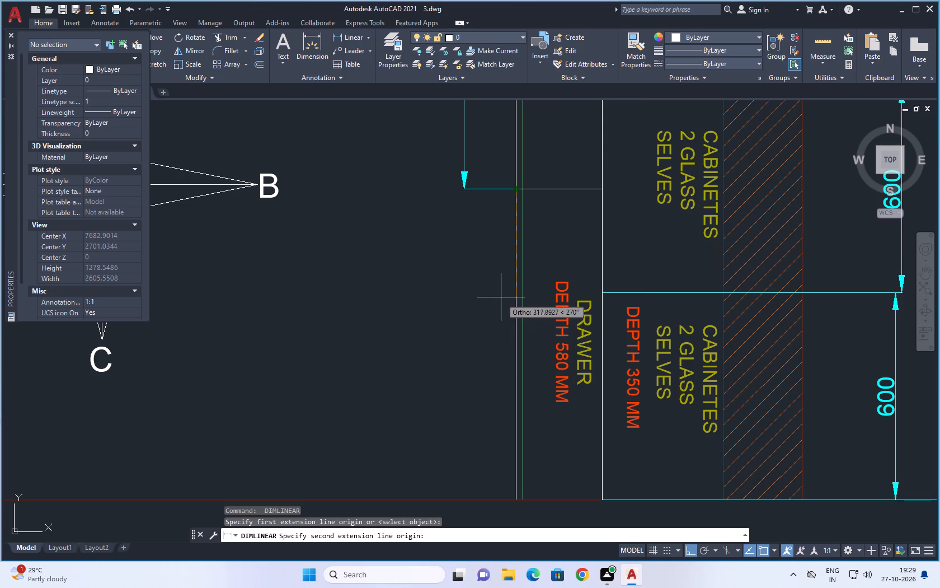
scroll(501, 292, down, 1)
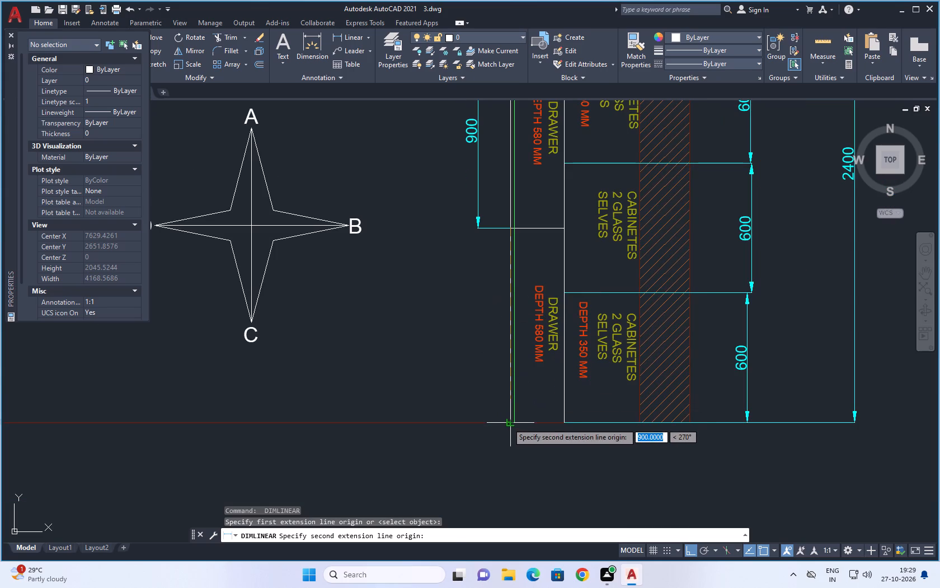
click(507, 423)
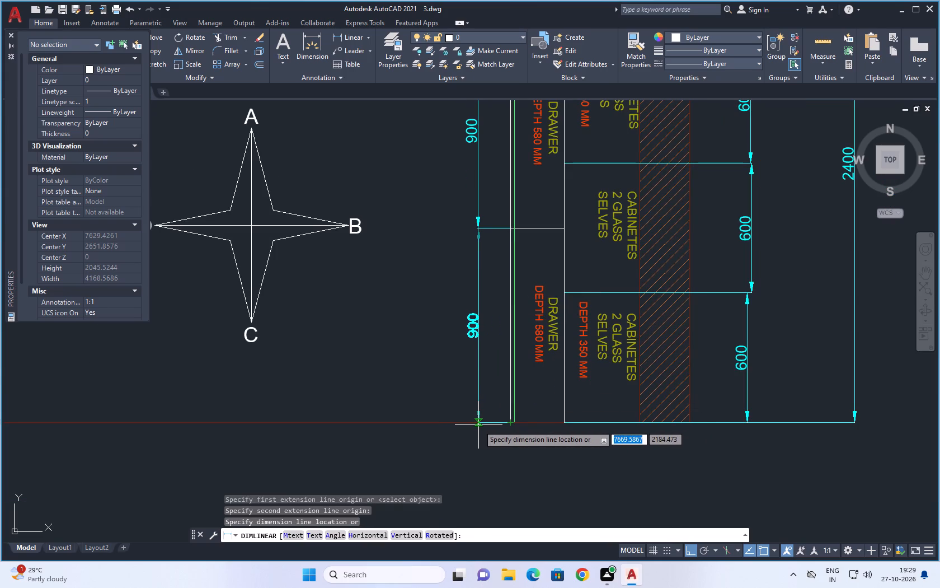
click(477, 425)
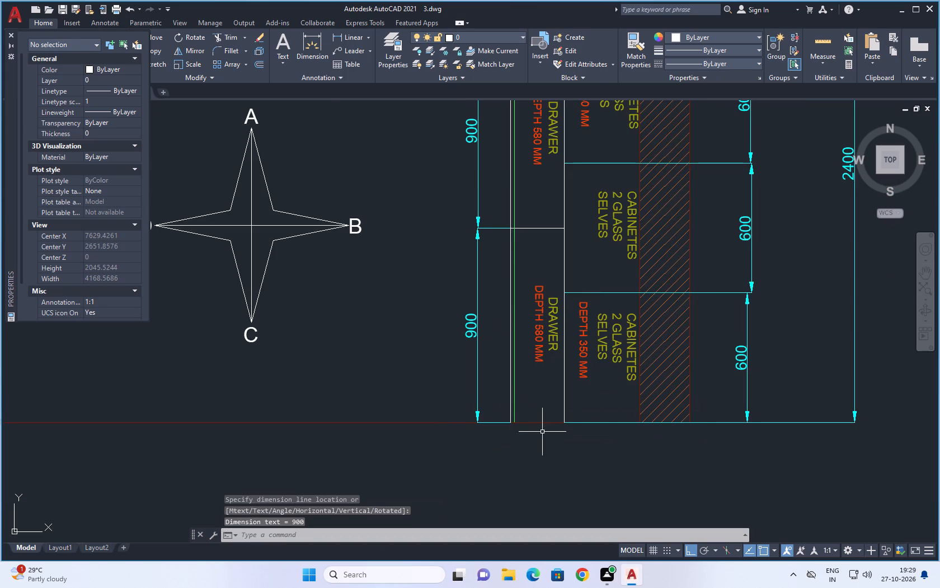
Dimension the width of the B.P.C. unit on the A-side counter, placed just inside the kitchen floor area.
scroll(545, 433, down, 2)
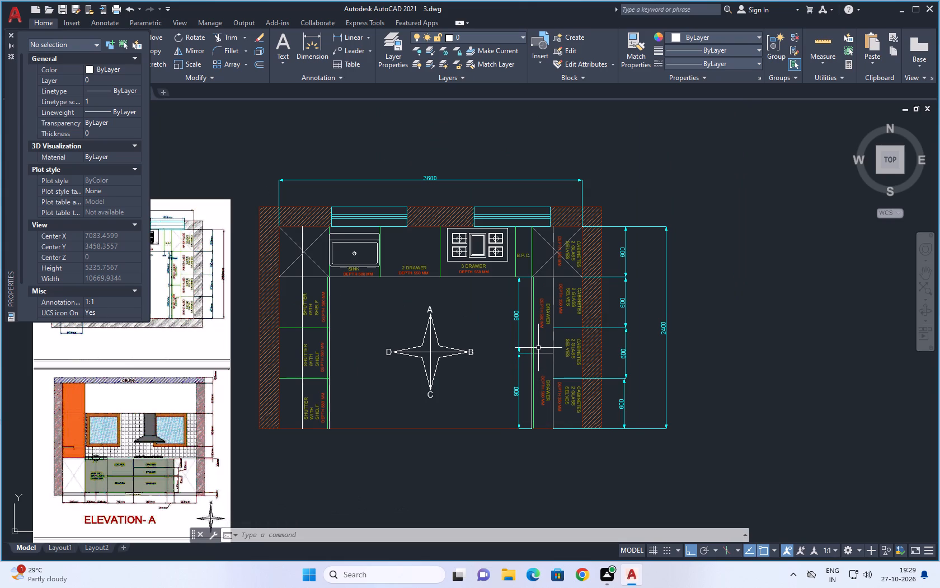
key(space)
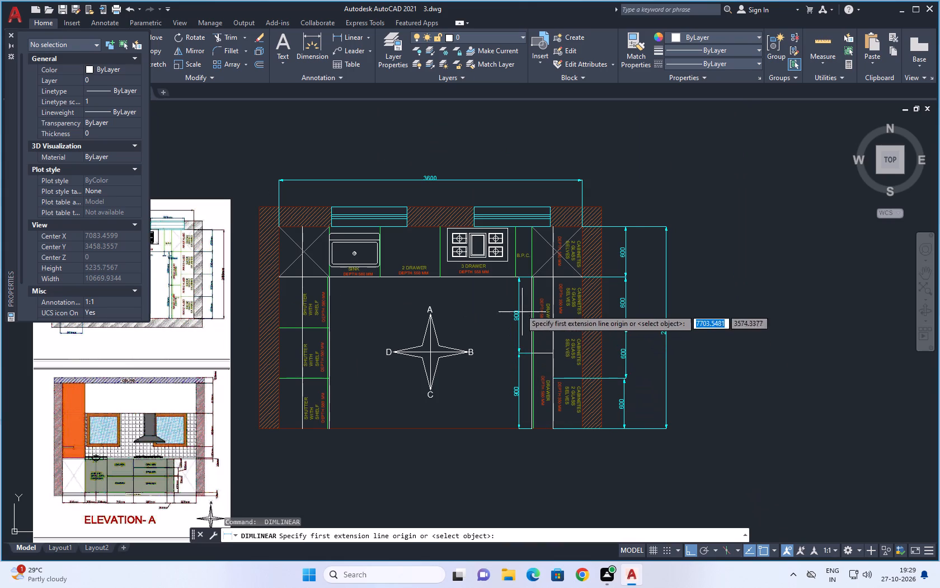
click(513, 279)
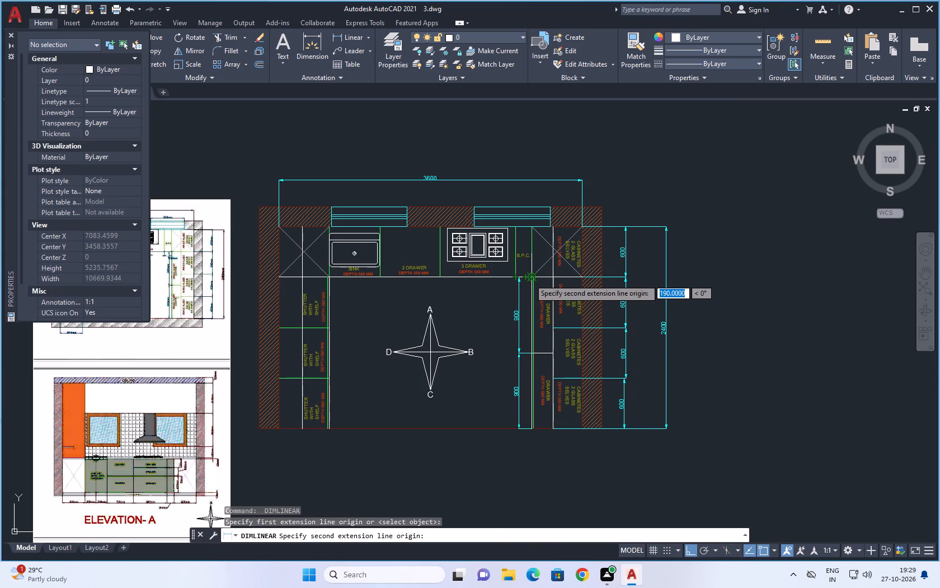
scroll(529, 279, up, 3)
click(530, 270)
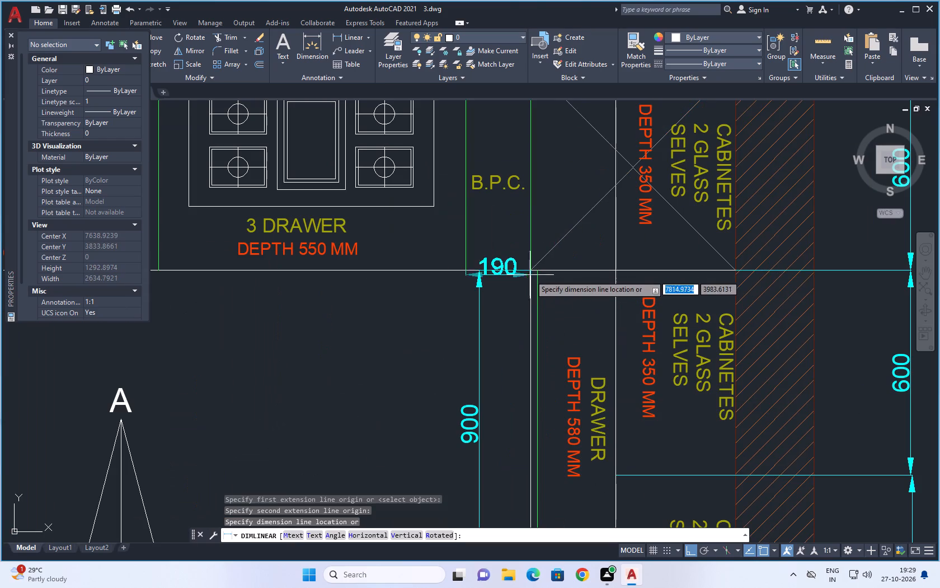
click(524, 298)
Dimension the width of the 3-drawer unit below the hob, in line with the B.P.C. unit's dimension.
key(space)
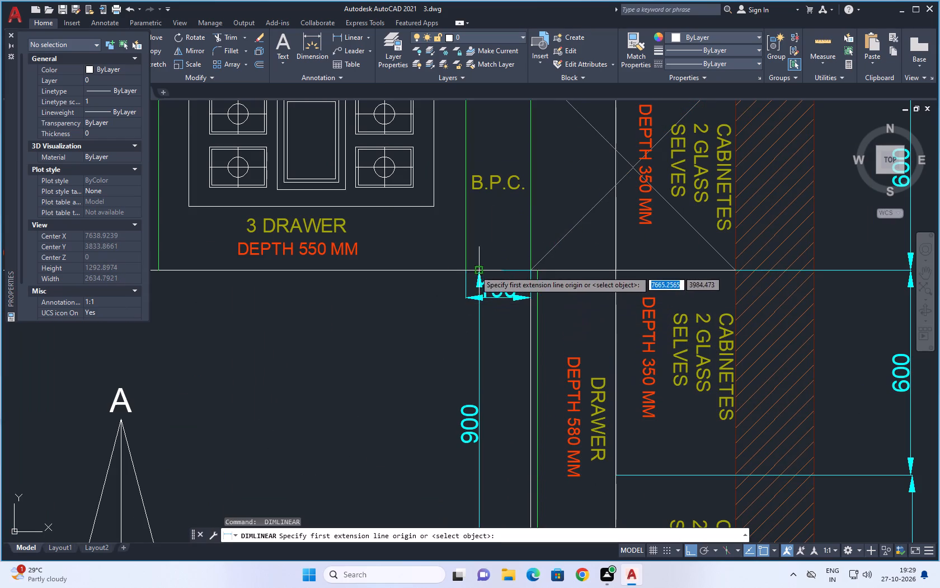
click(463, 271)
scroll(550, 297, down, 3)
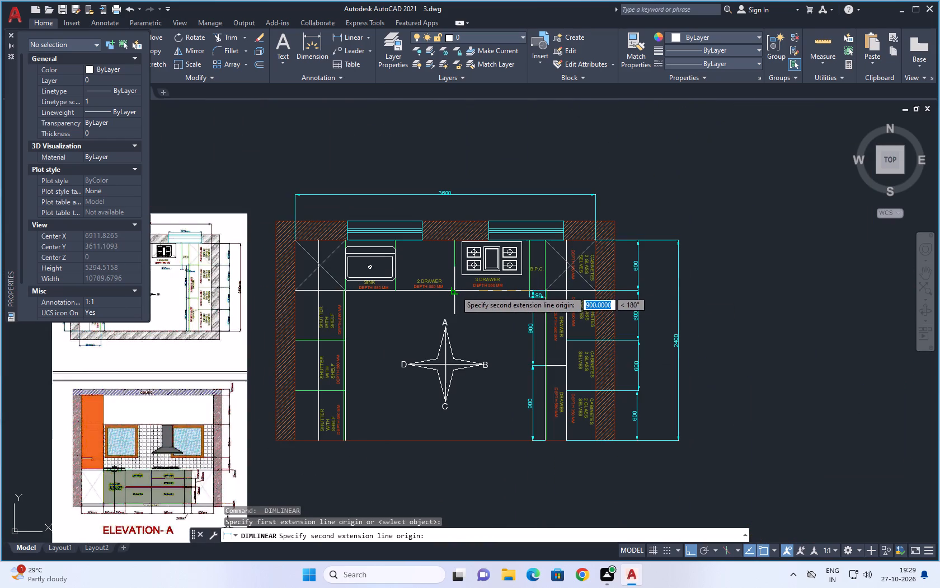
click(453, 291)
click(453, 297)
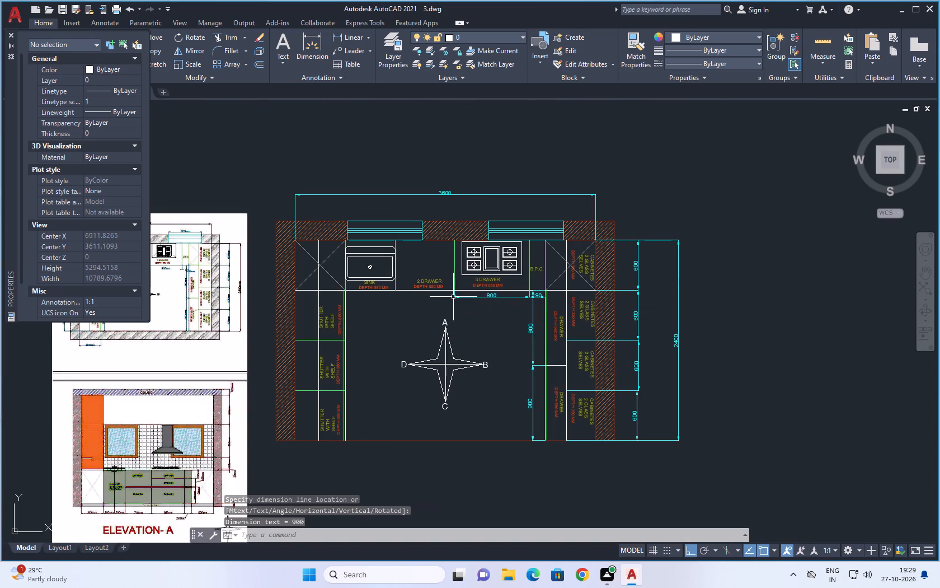
Dimension the widths of the 2-drawer and sink units, continuing the A-side dimension chain to the D-side counter corner.
key(space)
click(453, 290)
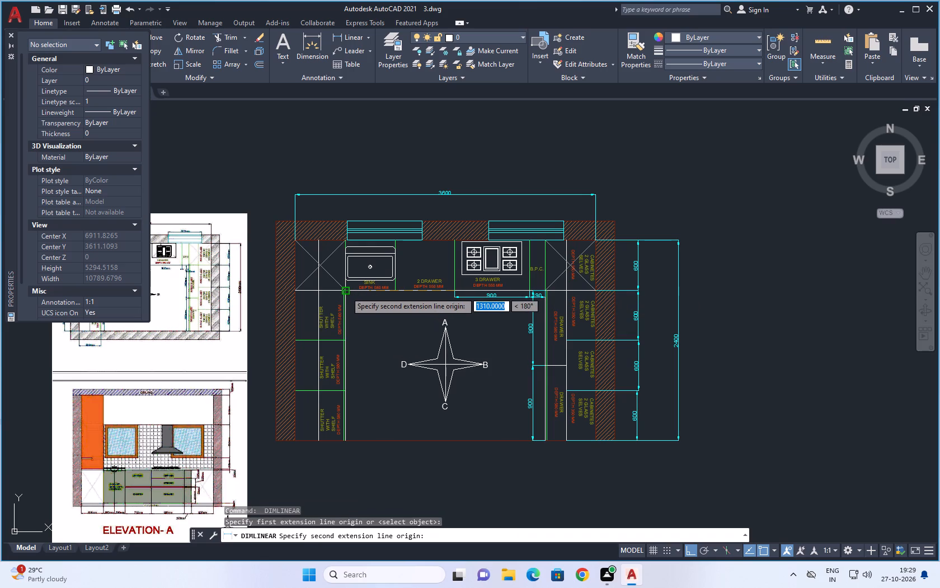
click(394, 292)
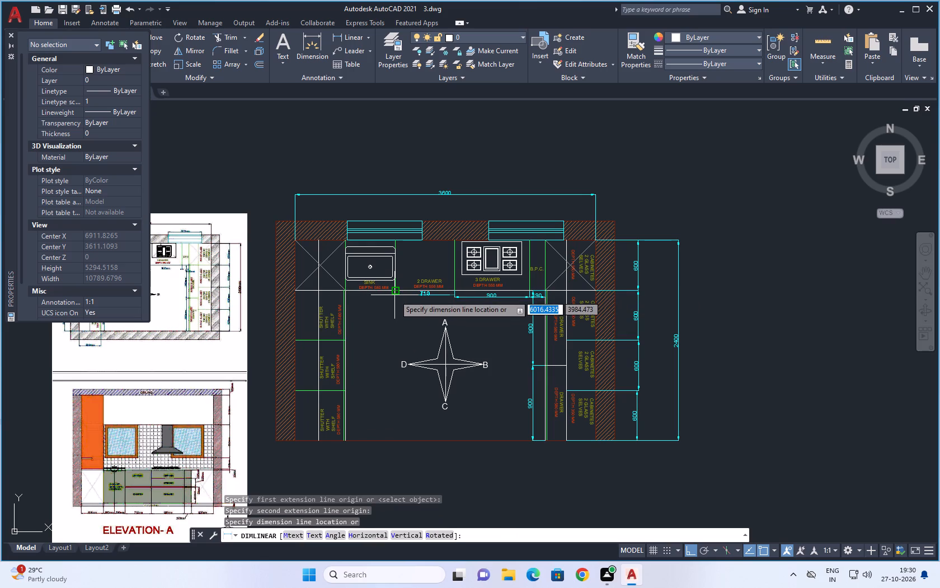
click(394, 297)
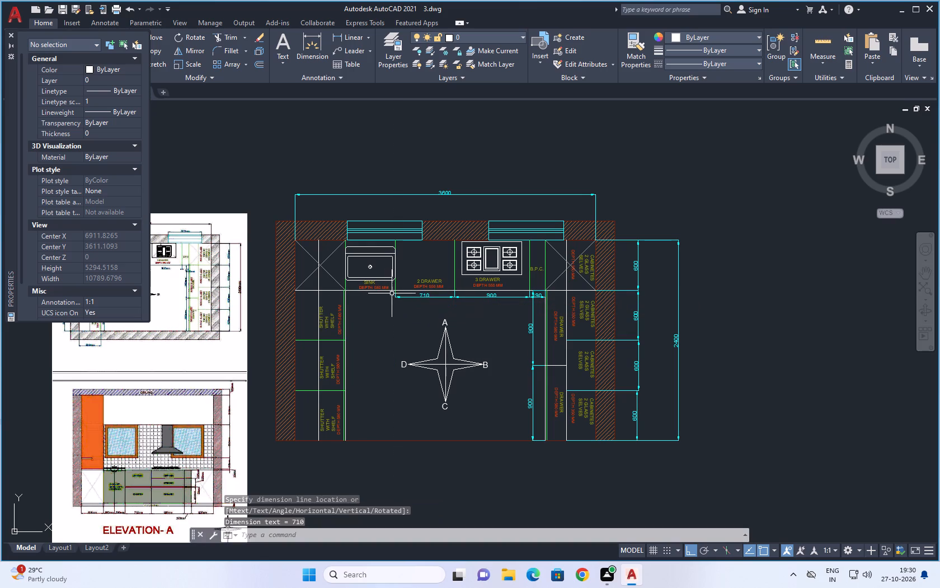
key(space)
click(396, 289)
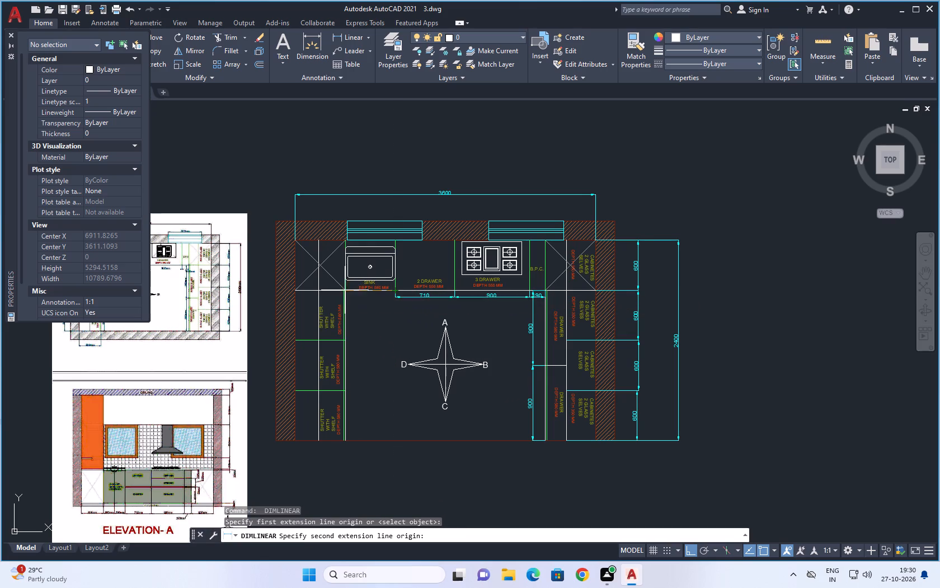
click(344, 290)
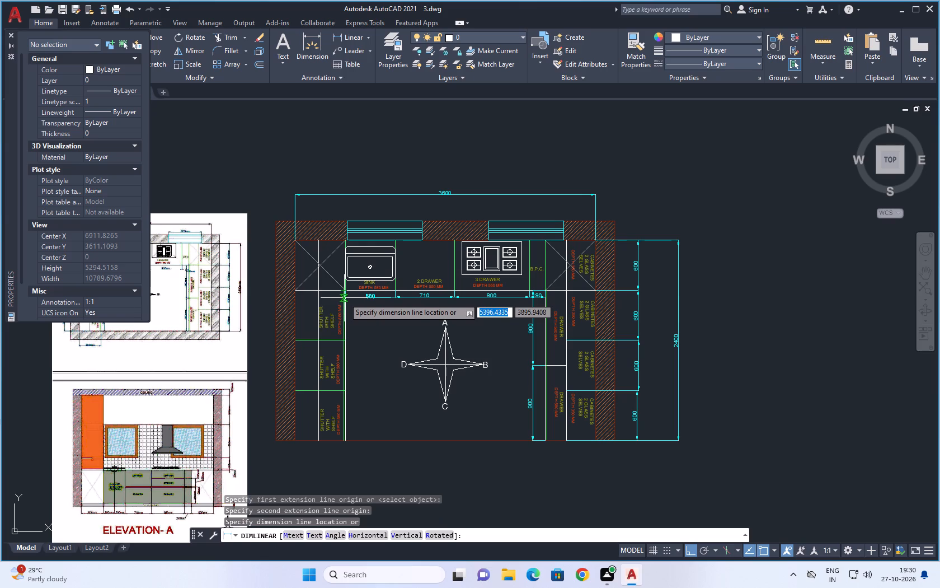
click(346, 297)
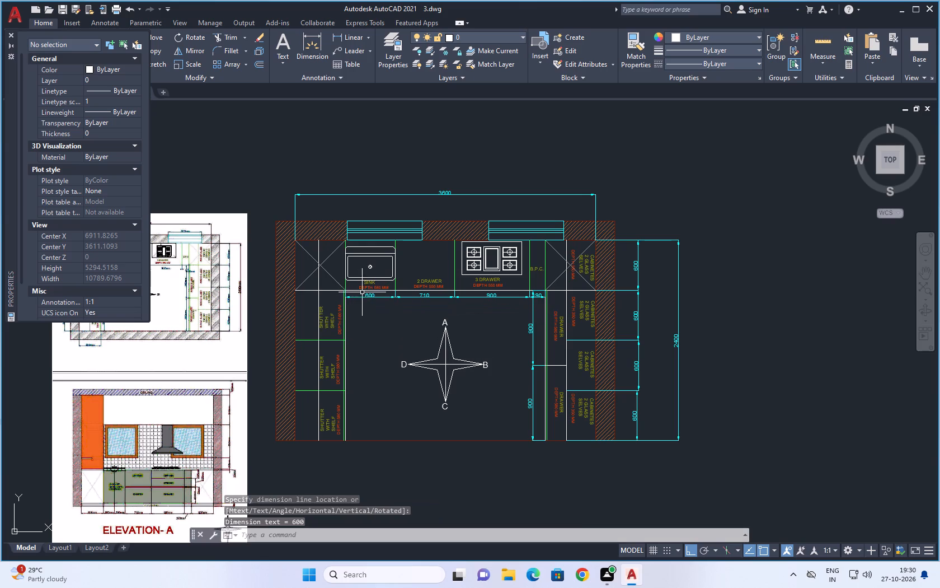
Dimension the length of the lowest D-side shutter unit from the plan's bottom line to its divider, placed inside the floor area.
scroll(363, 292, up, 2)
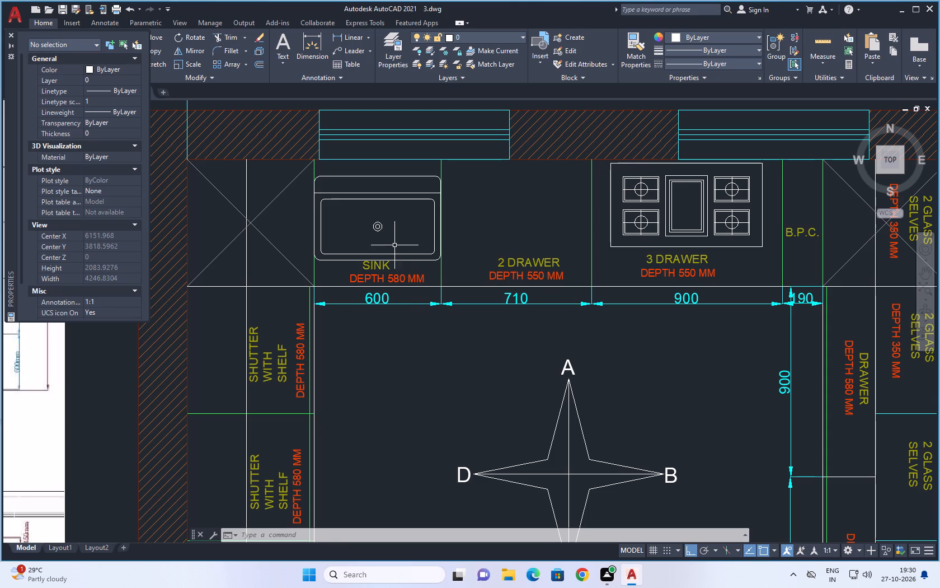
scroll(468, 282, down, 1)
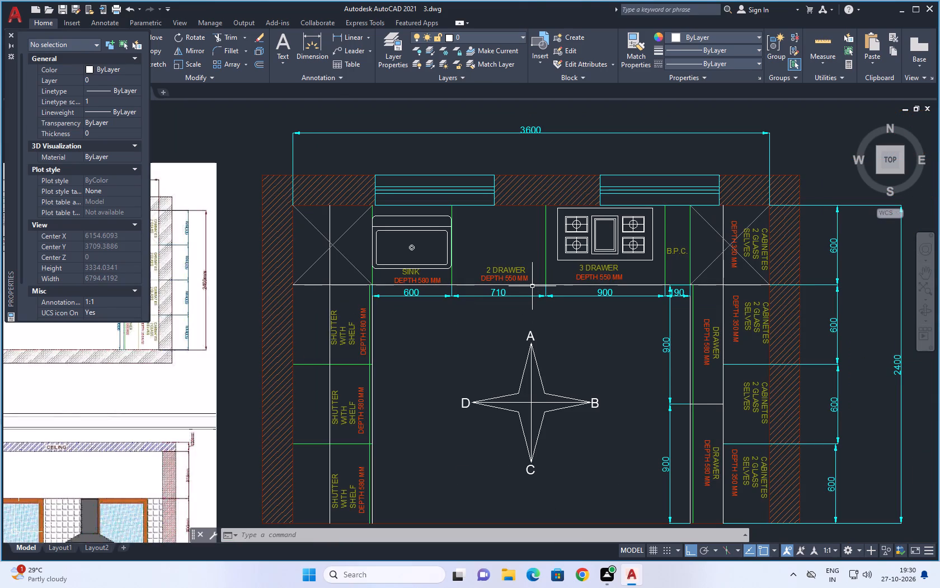
key(space)
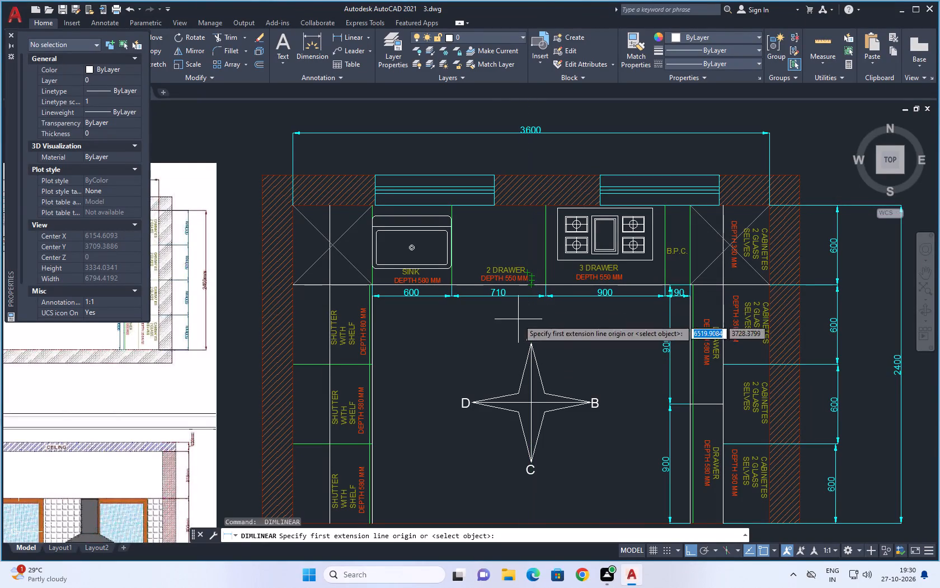
scroll(513, 283, down, 2)
scroll(464, 381, up, 3)
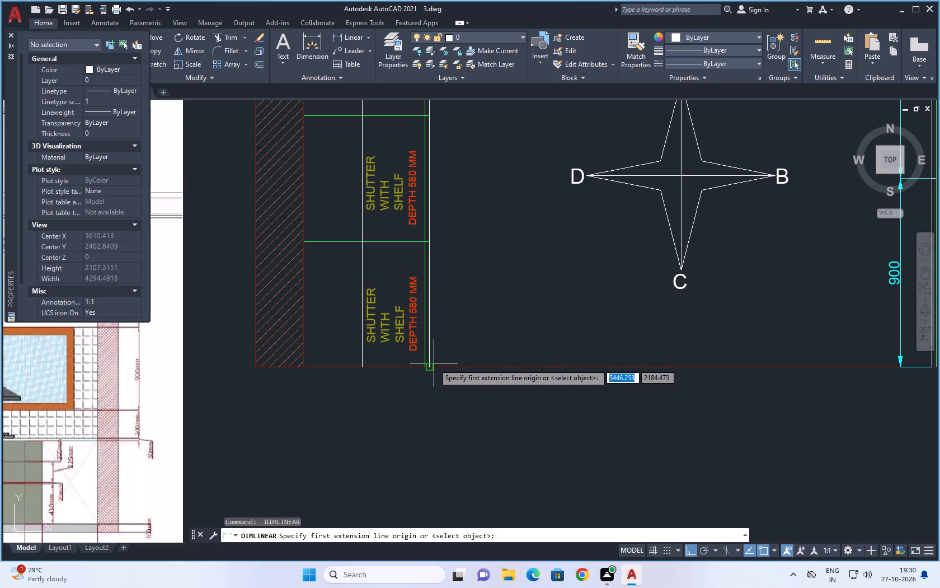
click(430, 366)
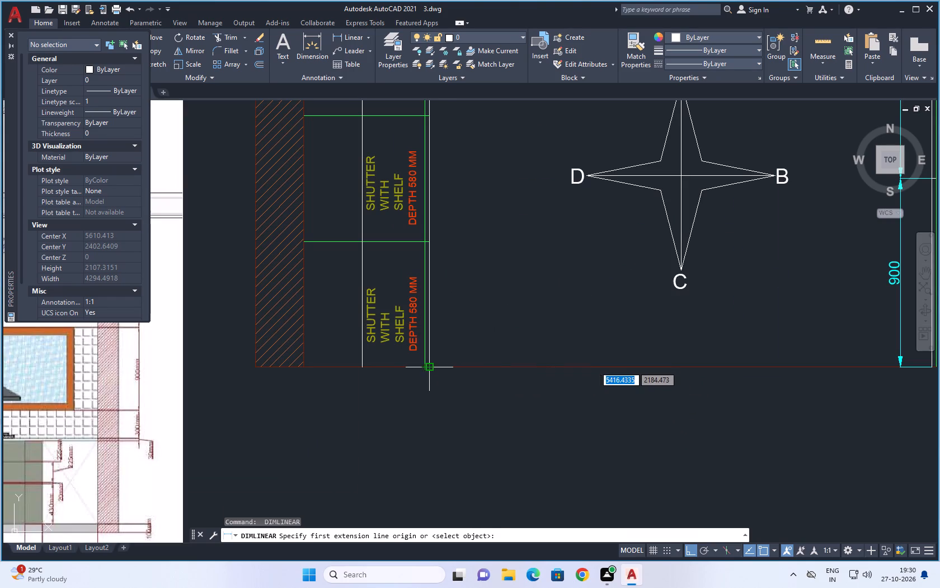
click(429, 242)
click(447, 245)
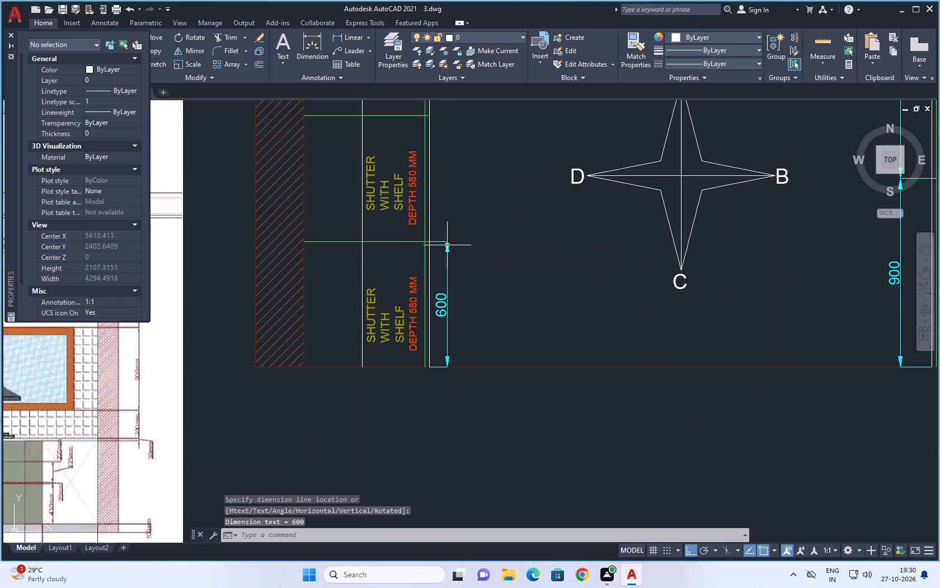
Dimension the length of the middle D-side shutter unit between its dividers, approximately in line with the lowest unit's dimension.
key(space)
click(427, 239)
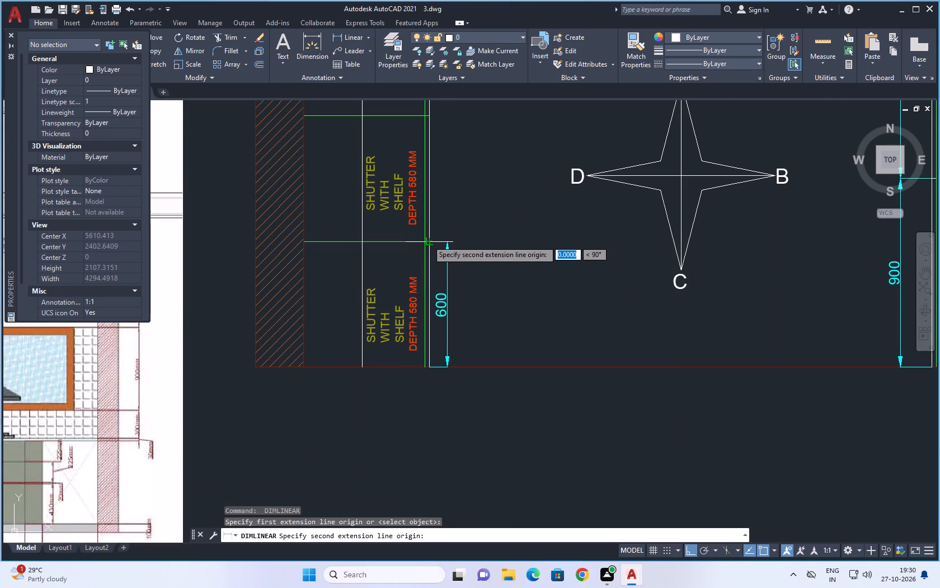
scroll(427, 240, down, 1)
click(431, 161)
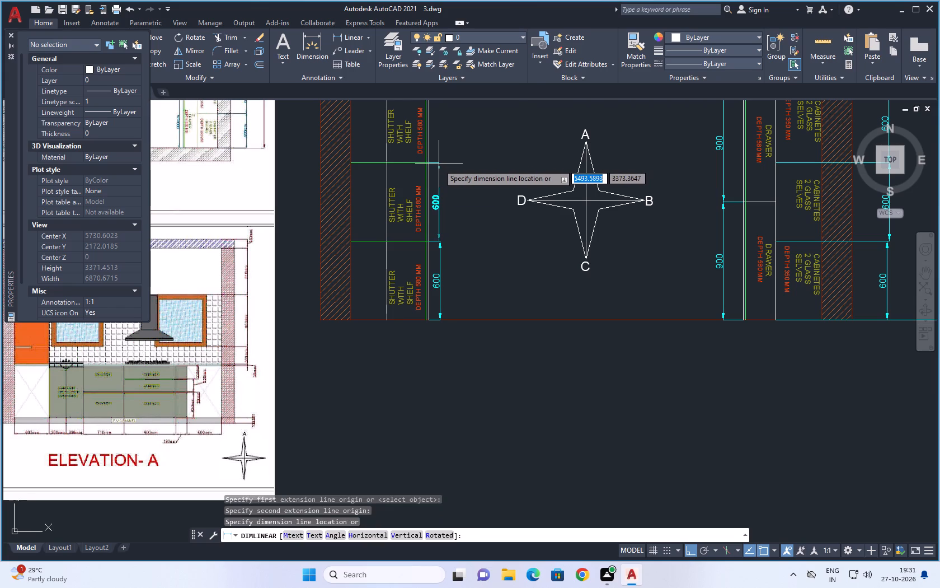
click(441, 164)
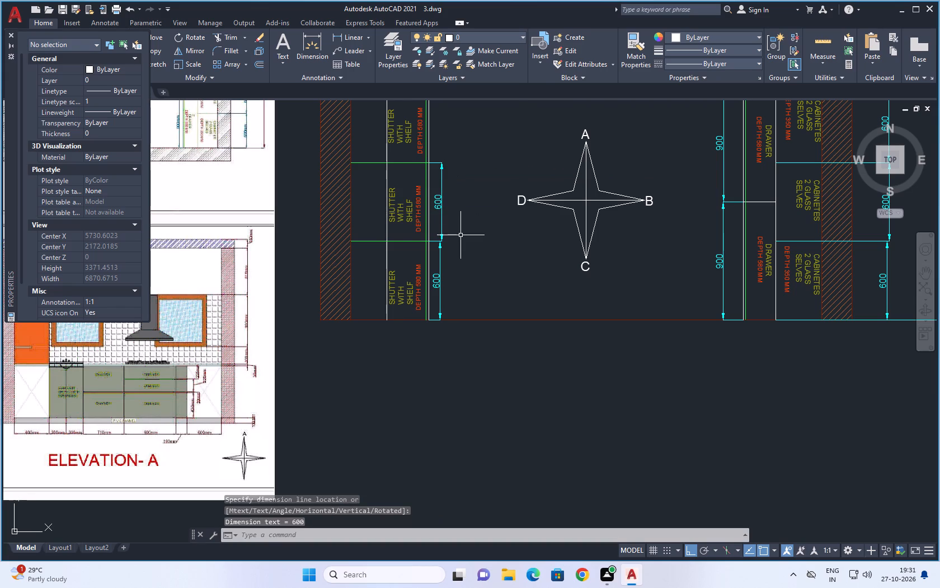
Dimension the length of the upper D-side shutter unit from its lower divider to the counter corner, aligned with the middle unit's dimension.
scroll(460, 235, down, 4)
scroll(462, 192, up, 4)
key(space)
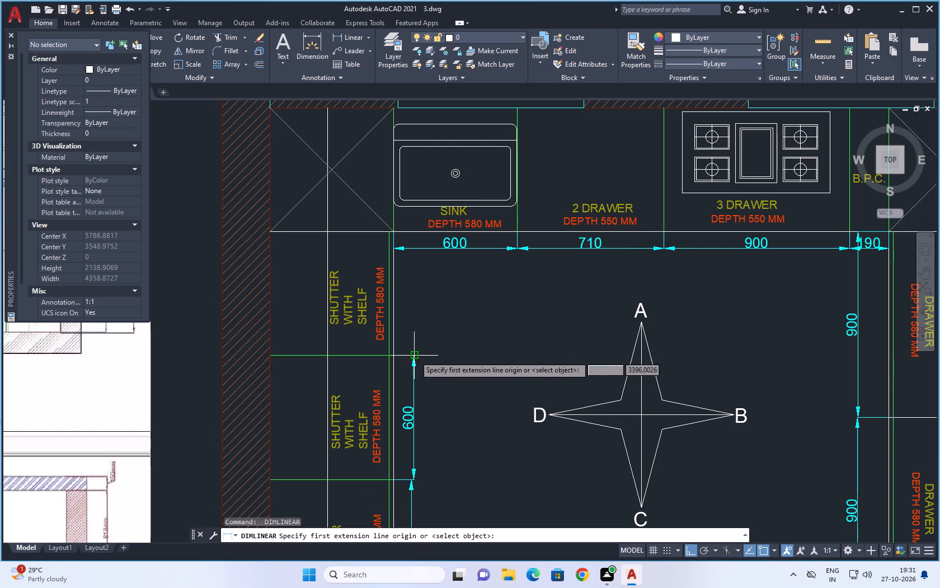
click(393, 356)
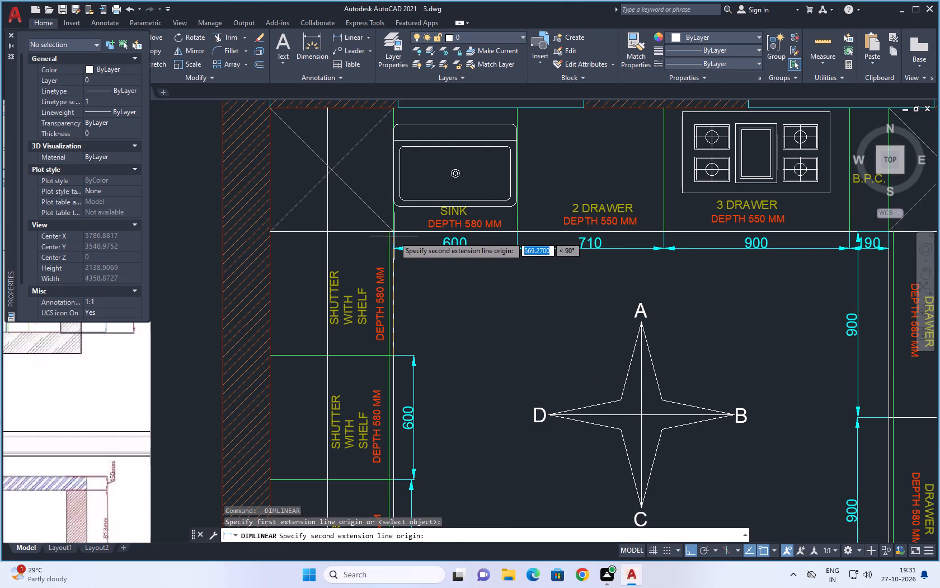
click(394, 232)
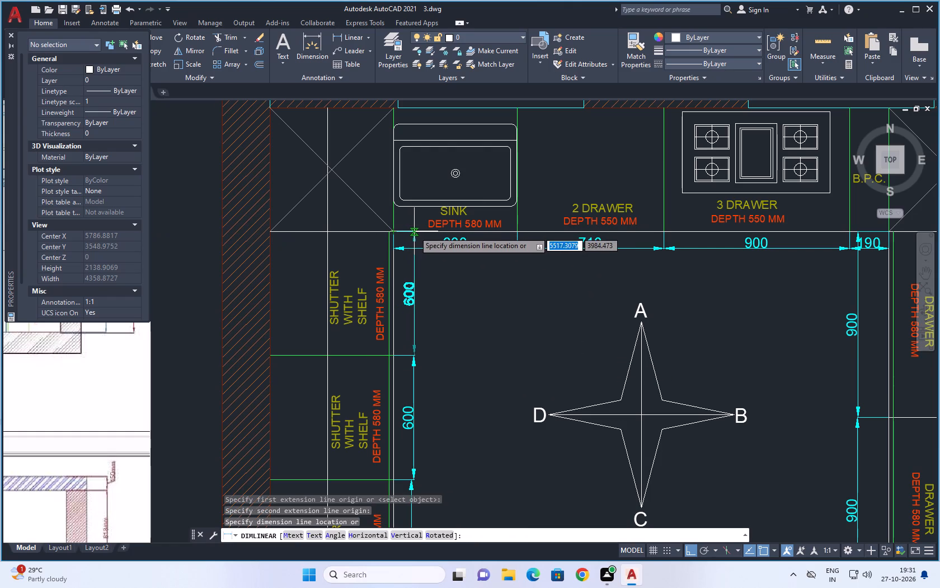
click(413, 231)
Dimension the D-side counter's overall depth from the inner wall face to the counter's front edge, placed below the plan.
scroll(458, 303, down, 2)
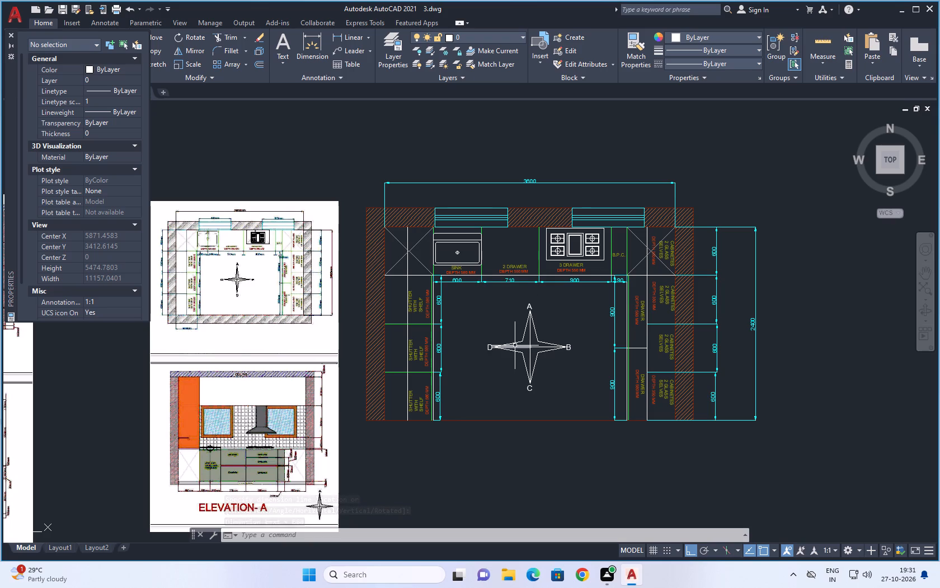
key(space)
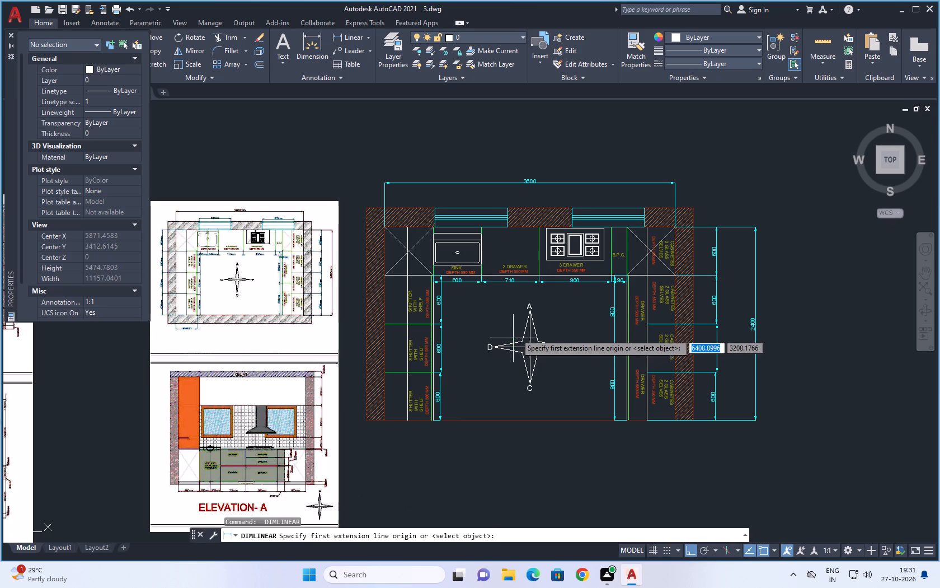
scroll(519, 329, down, 2)
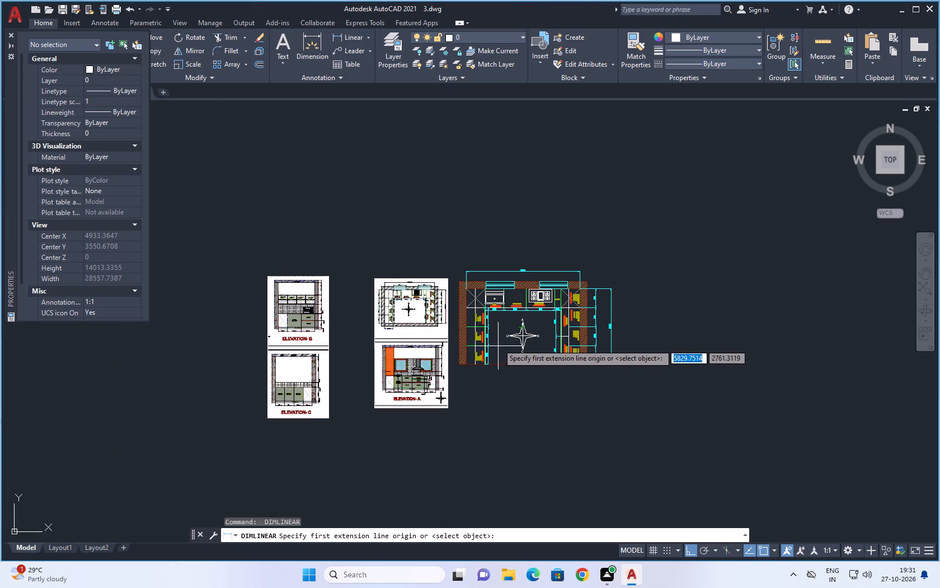
scroll(471, 375, up, 2)
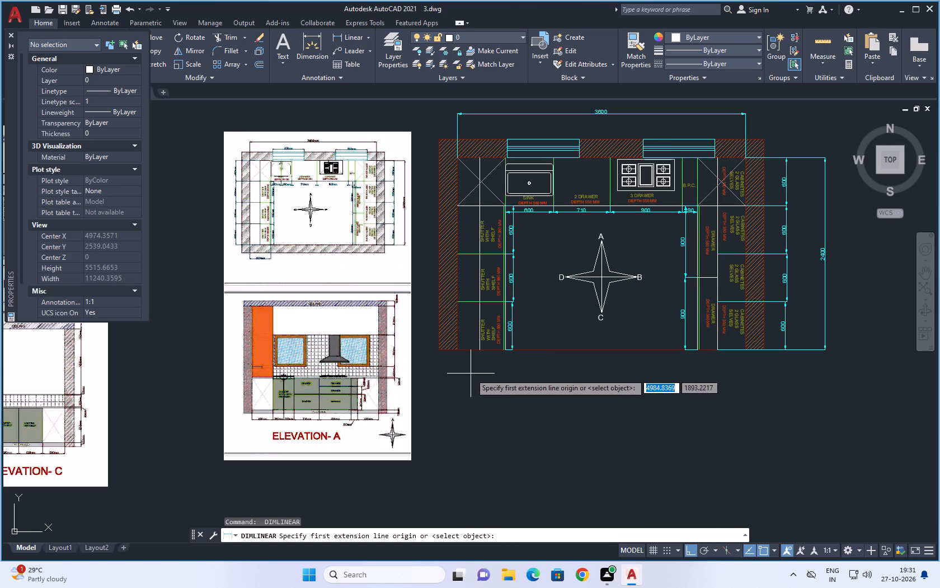
click(459, 352)
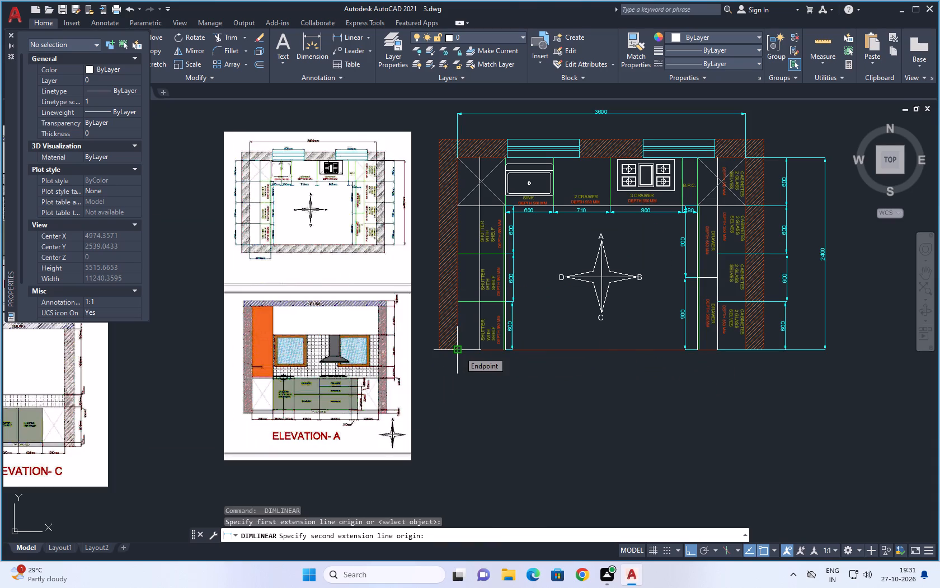
scroll(501, 346, up, 2)
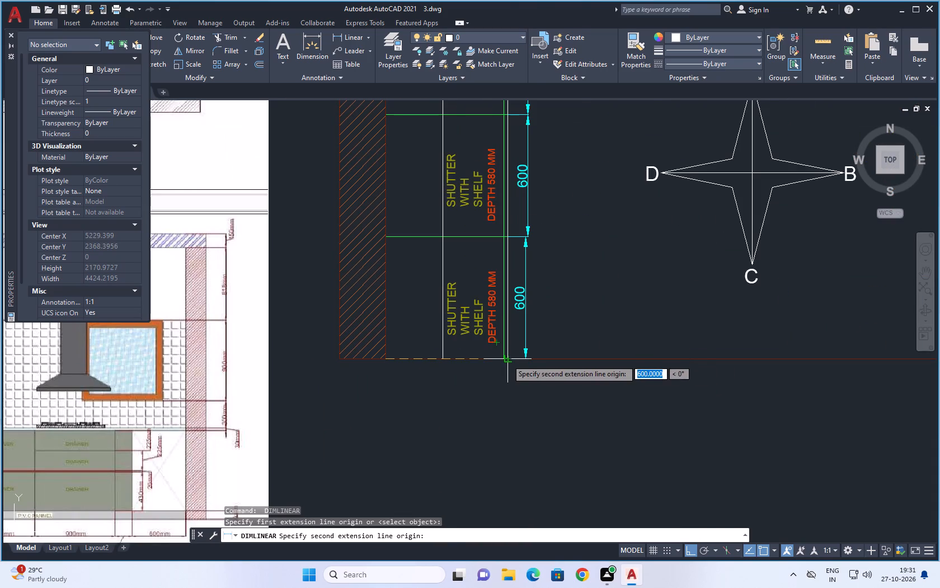
click(507, 360)
click(508, 389)
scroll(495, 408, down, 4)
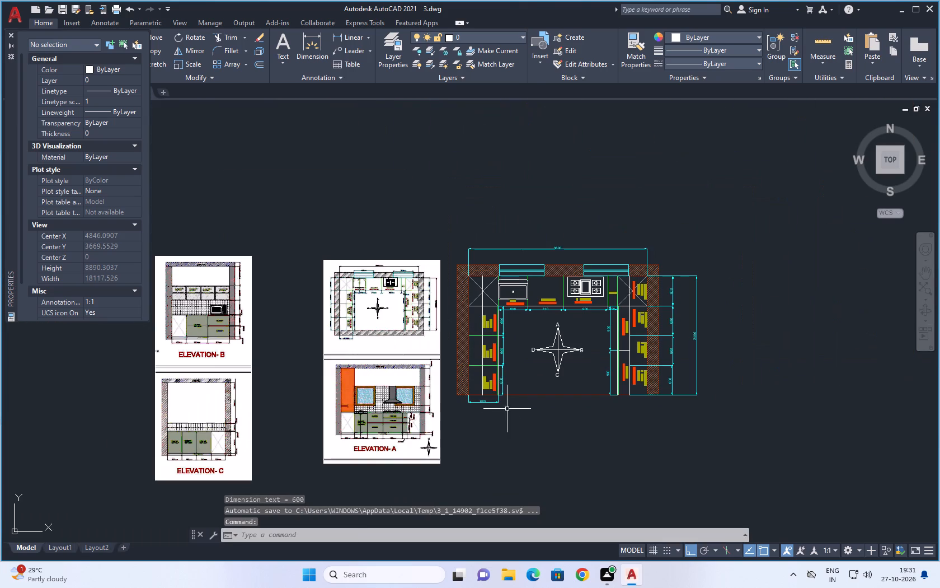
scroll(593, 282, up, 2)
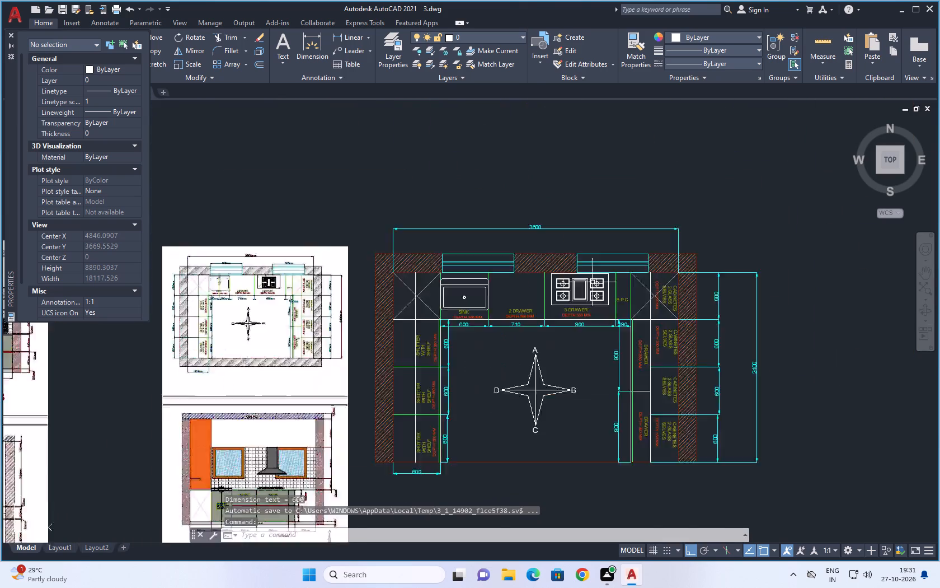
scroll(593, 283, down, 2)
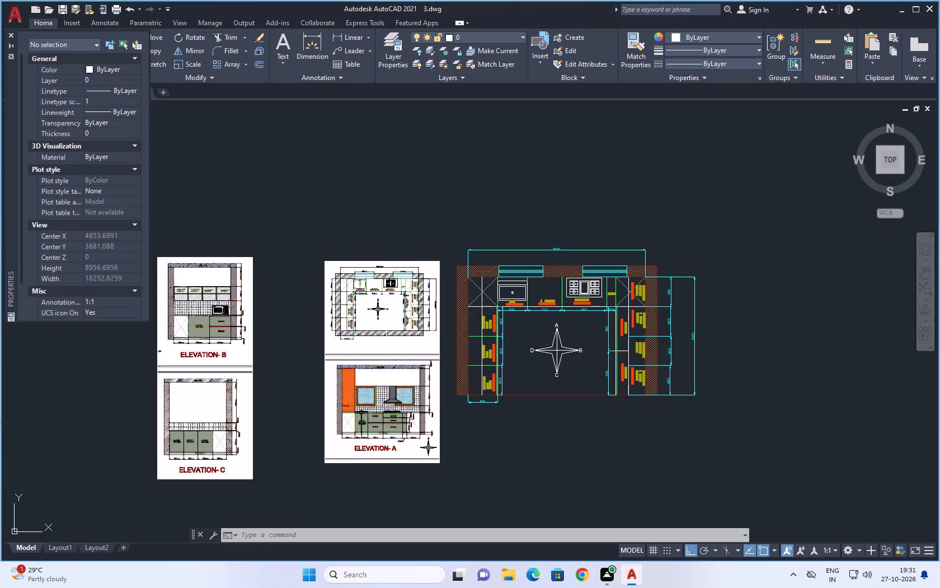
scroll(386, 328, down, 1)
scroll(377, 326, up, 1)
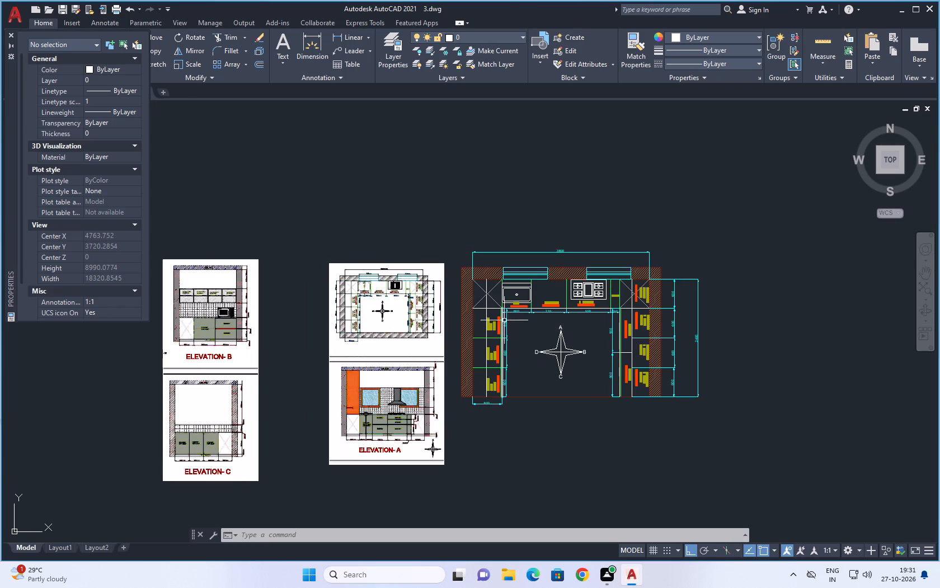
Add the multiline text title PLAN in the empty space below the kitchen plan.
scroll(566, 317, up, 1)
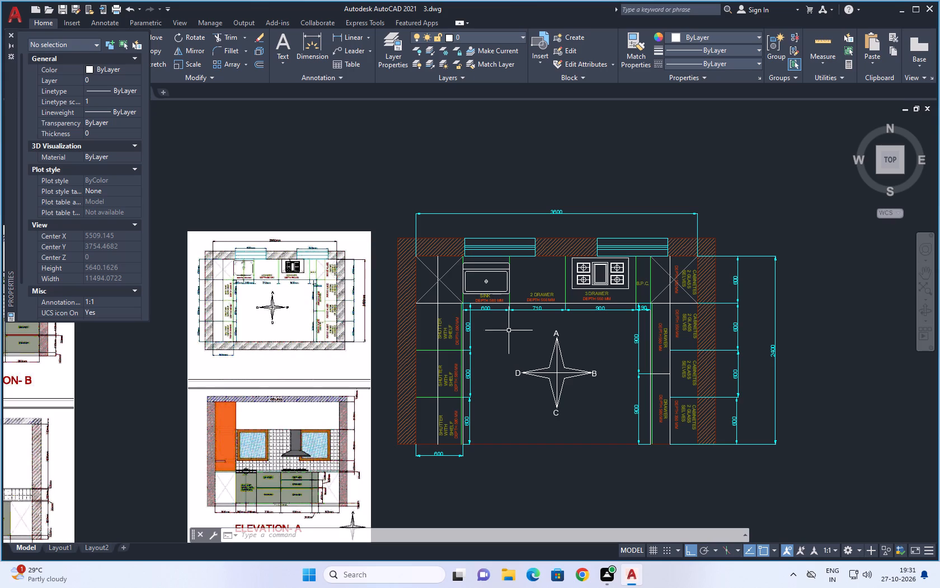
key(Escape)
key(Escape)
key(t)
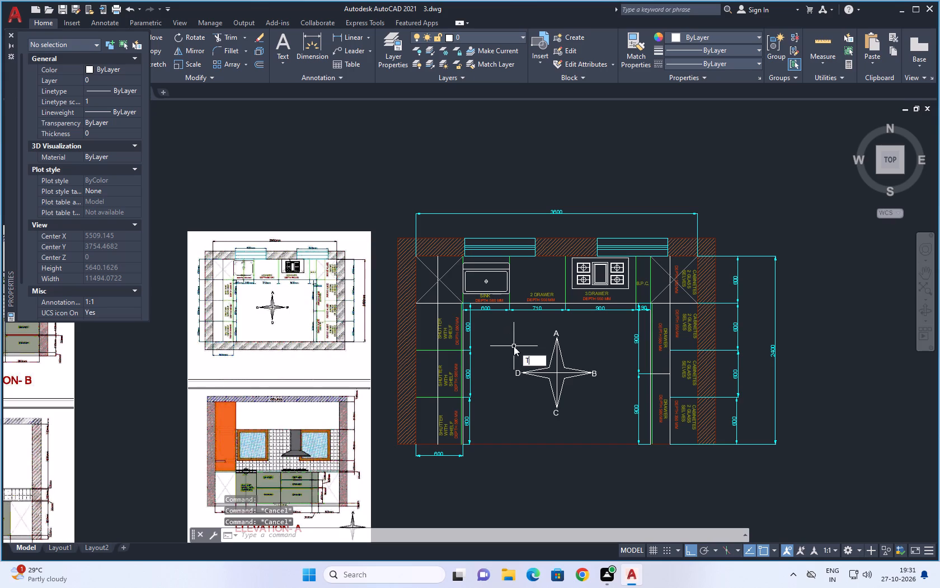
key(space)
scroll(519, 326, down, 1)
click(498, 420)
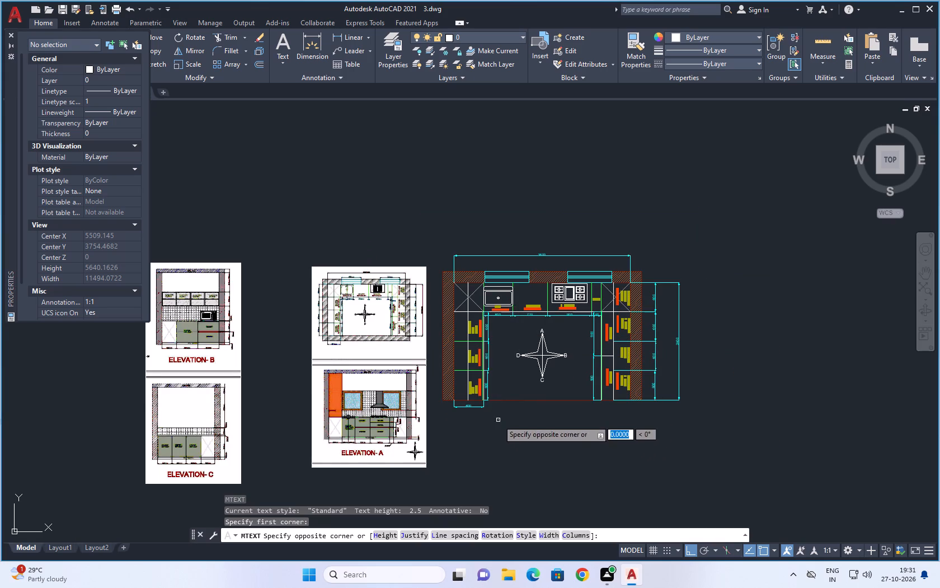
click(591, 442)
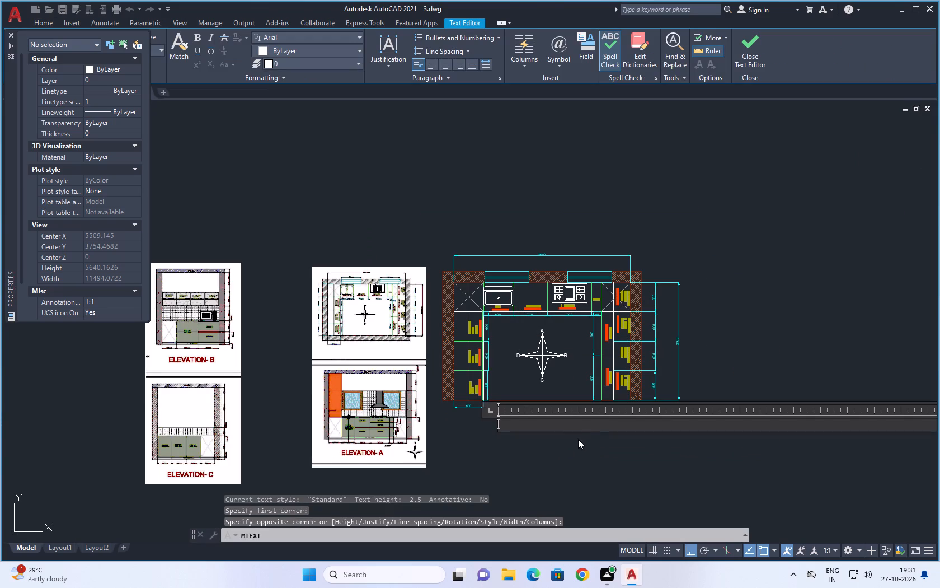
key(p)
key(l)
key(a)
key(n)
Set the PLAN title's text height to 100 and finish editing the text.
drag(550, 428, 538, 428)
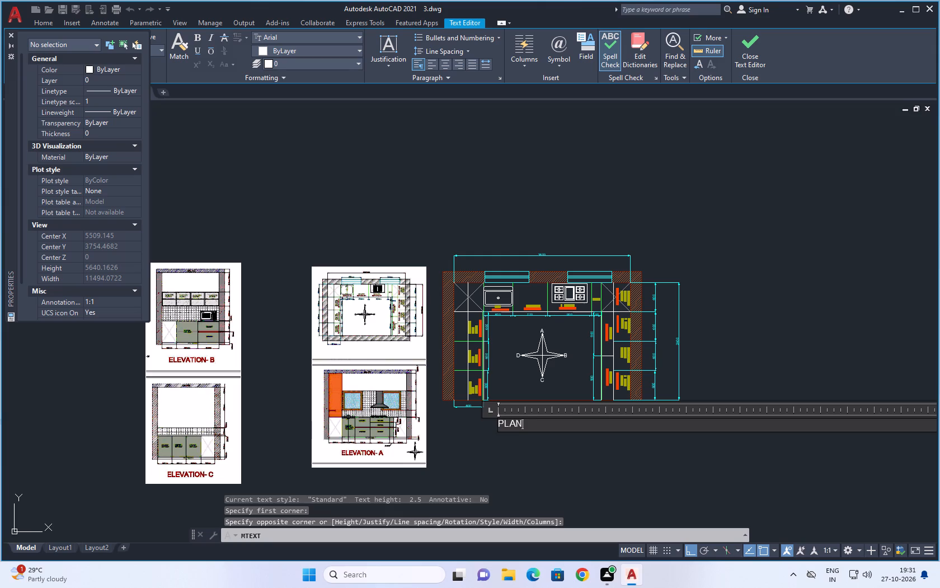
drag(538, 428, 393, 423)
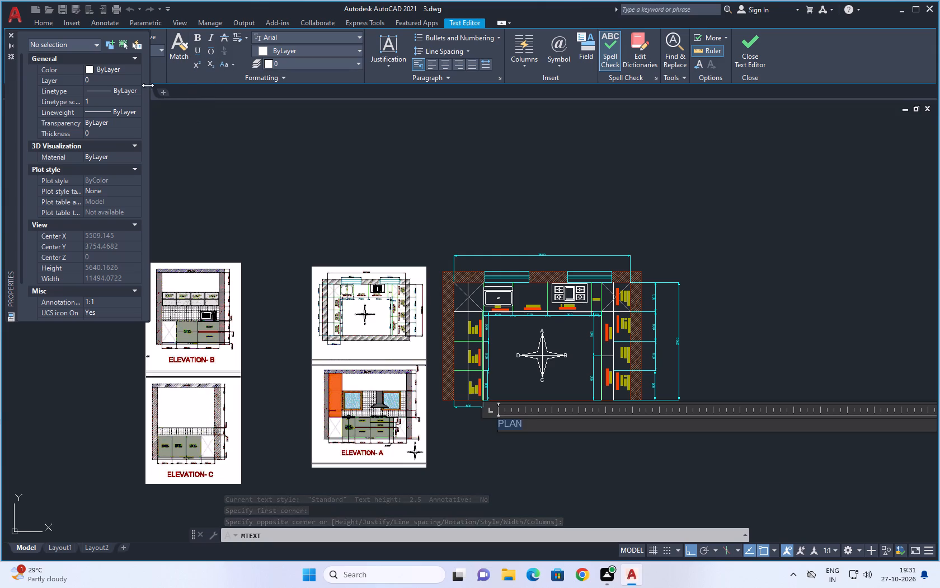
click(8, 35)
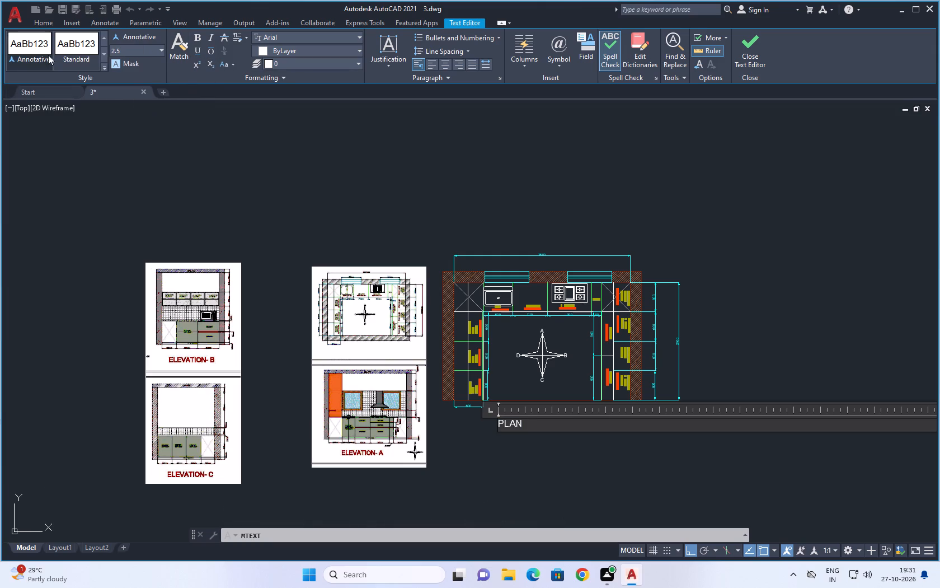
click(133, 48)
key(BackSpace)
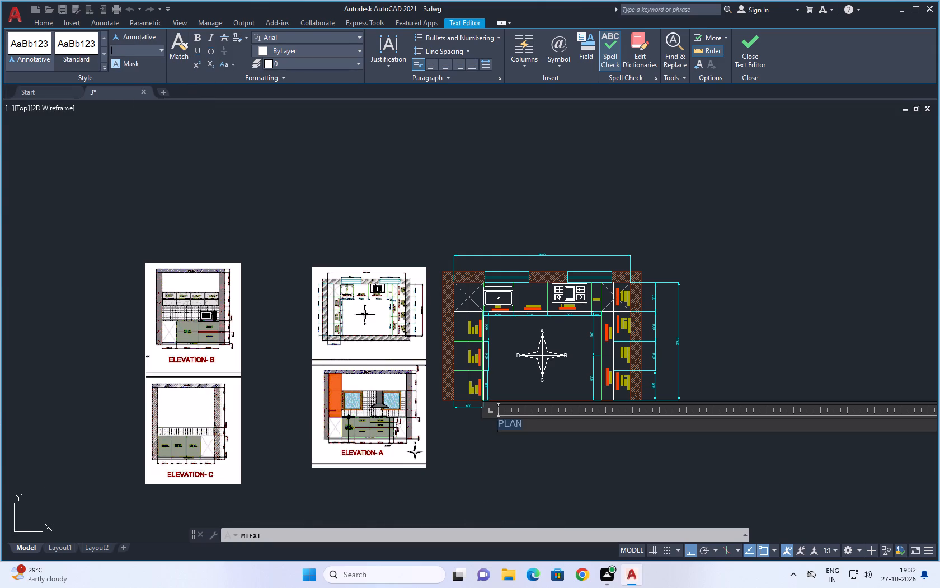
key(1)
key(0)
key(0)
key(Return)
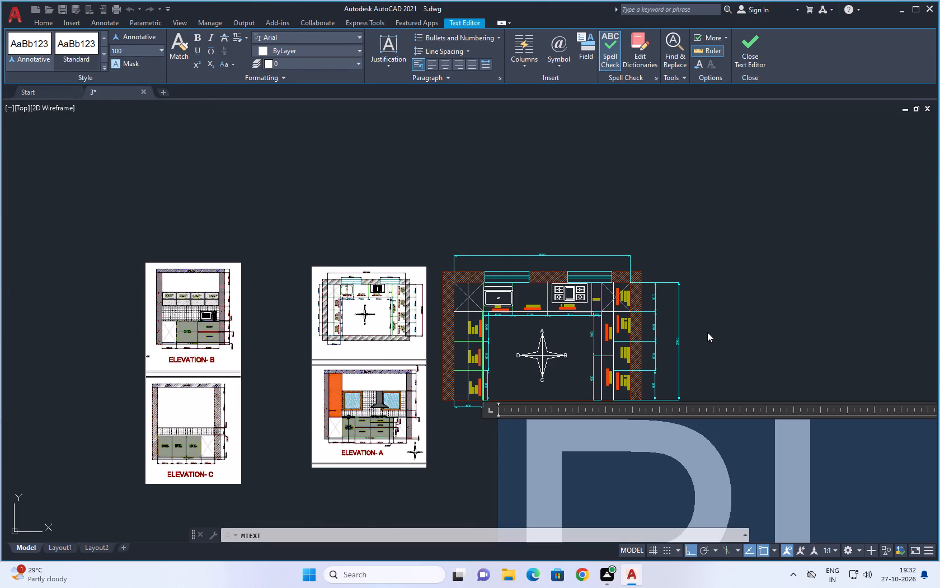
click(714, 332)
Set the text height of the PLAN title below the kitchen plan to 150.
double_click(508, 422)
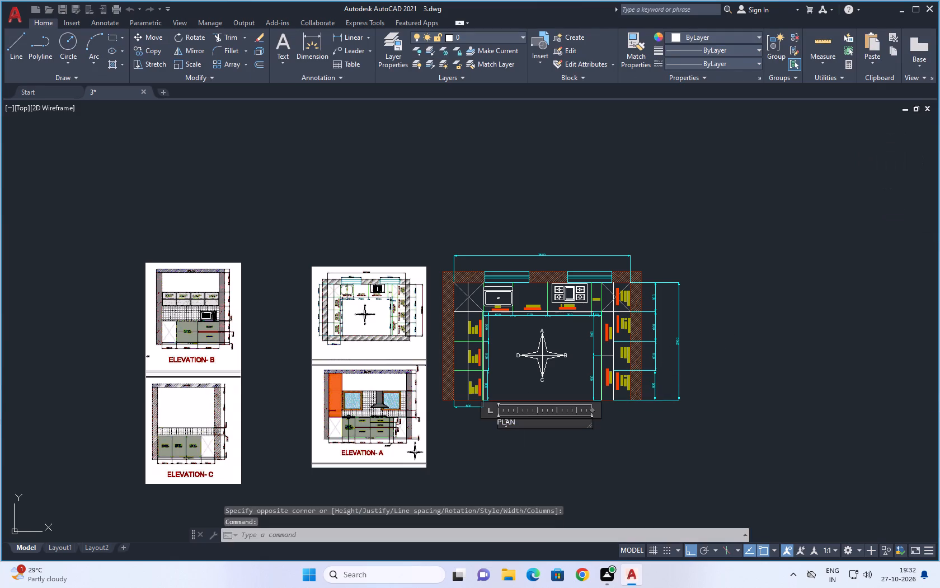
drag(522, 424, 448, 430)
click(131, 50)
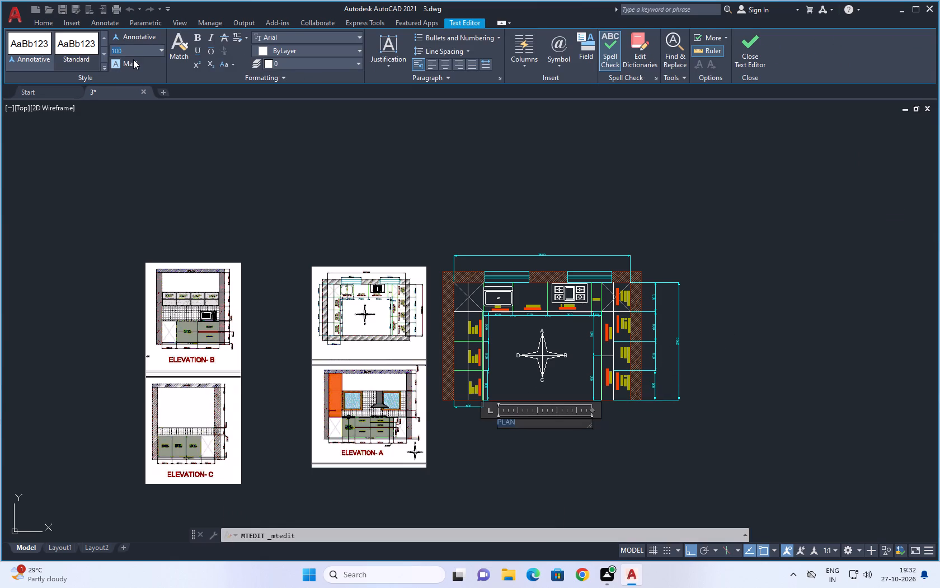
key(BackSpace)
key(1)
text(50)
key(Return)
click(549, 463)
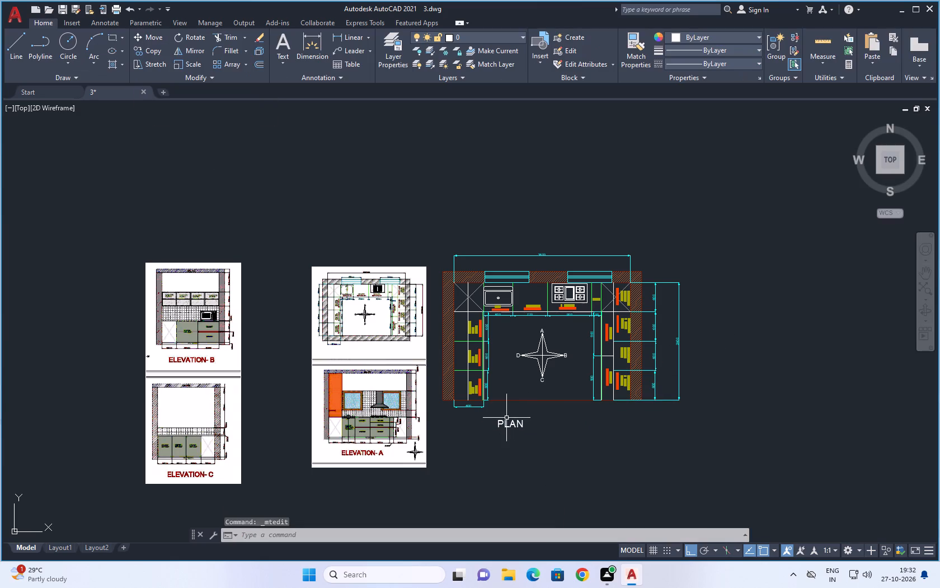
Make the PLAN title text bold.
double_click(506, 422)
drag(535, 426, 427, 428)
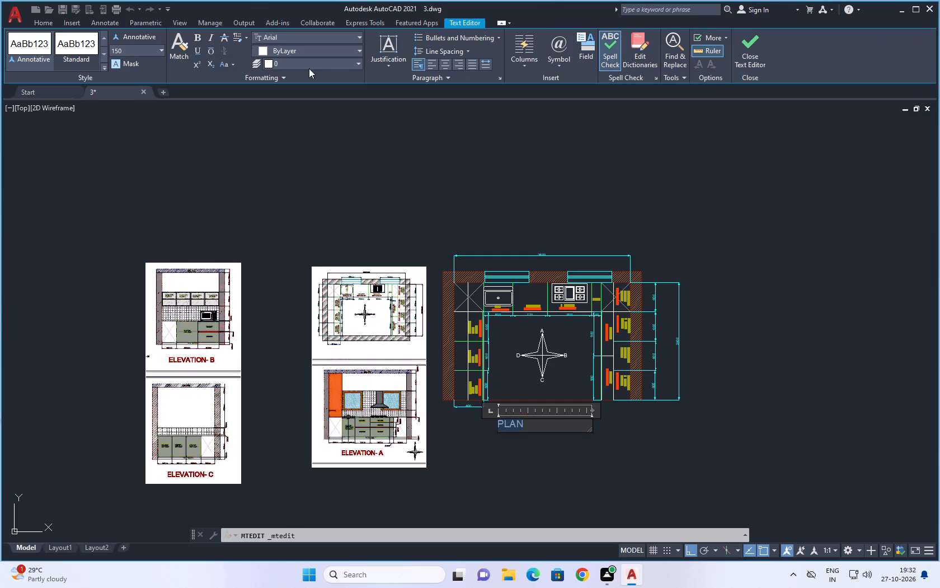
click(196, 38)
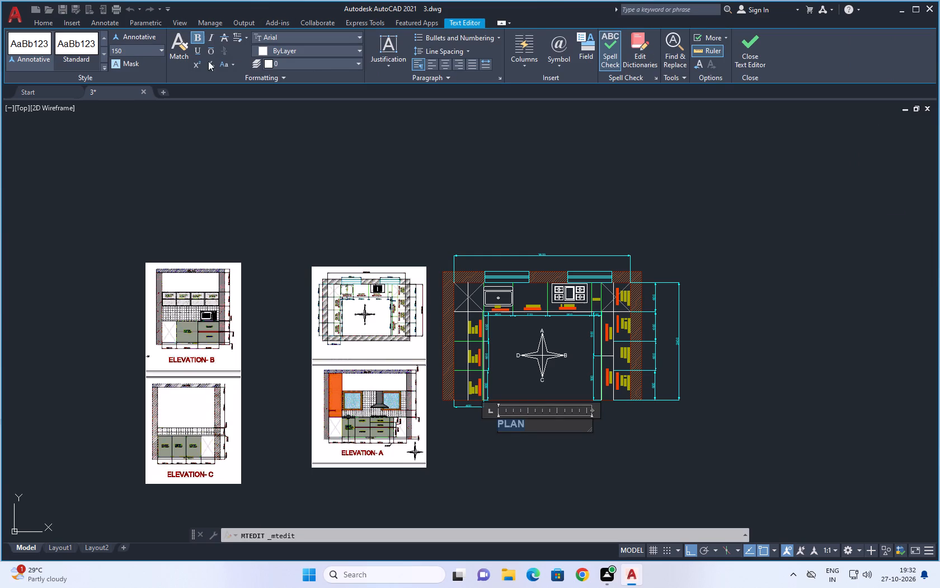
click(488, 464)
Move the PLAN title horizontally so that it sits centred beneath the kitchen plan's compass.
click(511, 428)
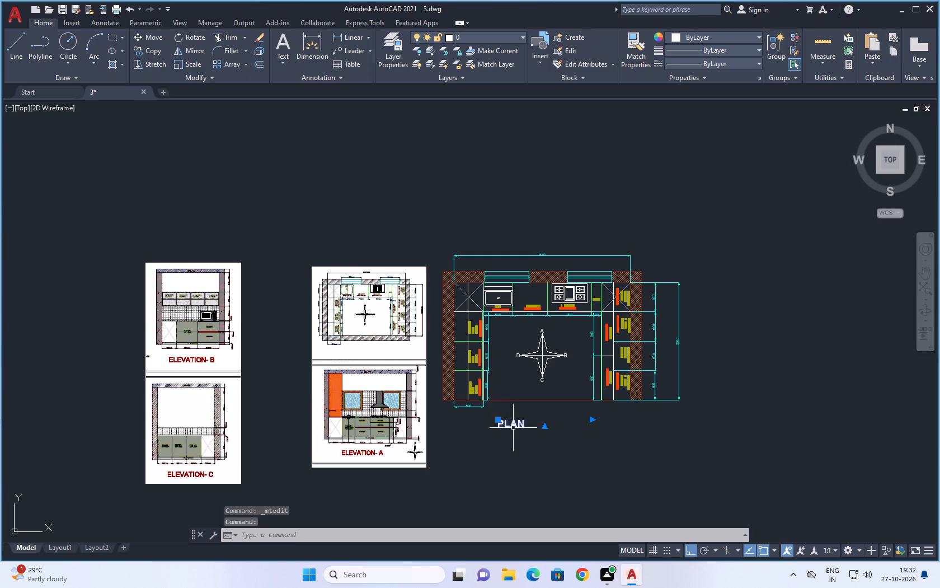
key(m)
key(space)
scroll(514, 426, up, 2)
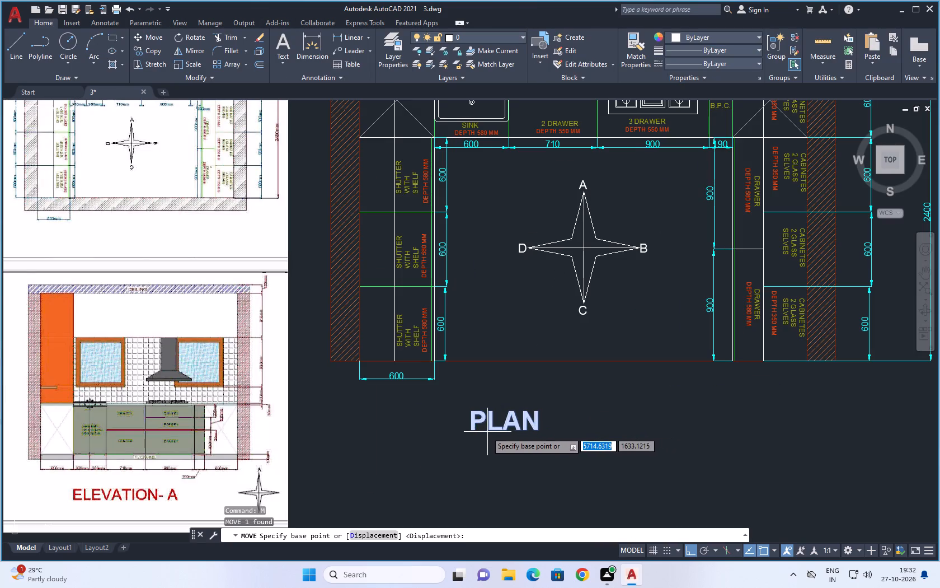
click(470, 431)
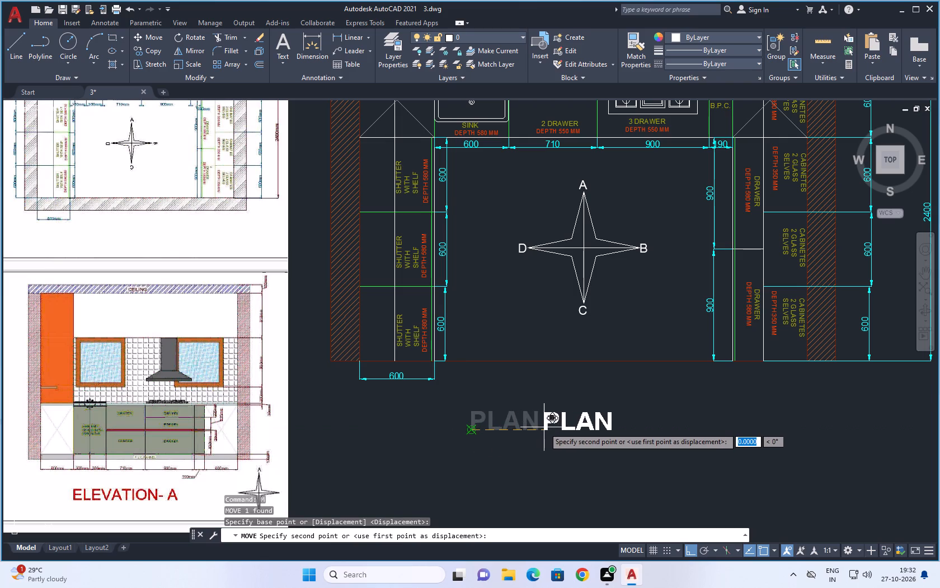
click(547, 427)
scroll(594, 391, down, 3)
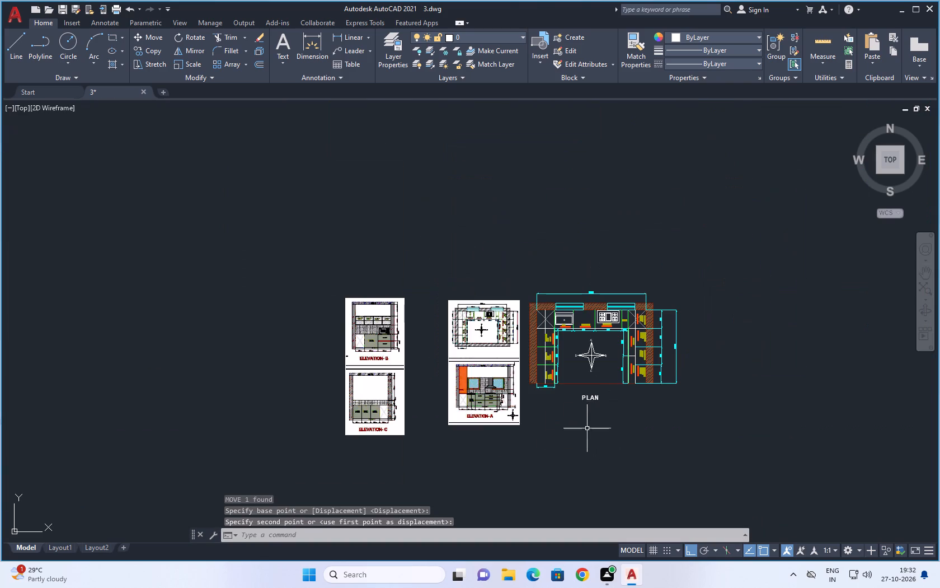
Compare the drafted kitchen plan's labels and dimensions with the reference plan image.
scroll(581, 417, up, 2)
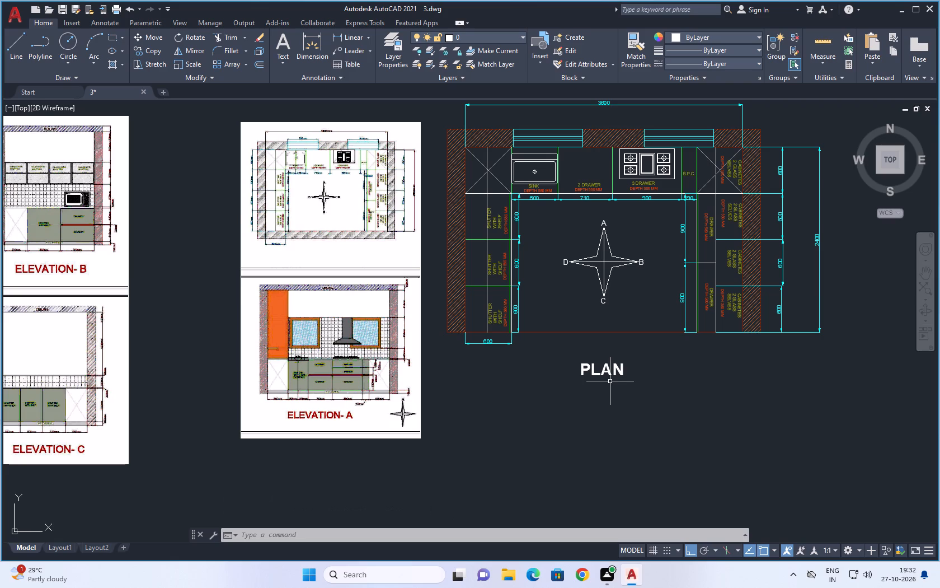
scroll(610, 381, down, 1)
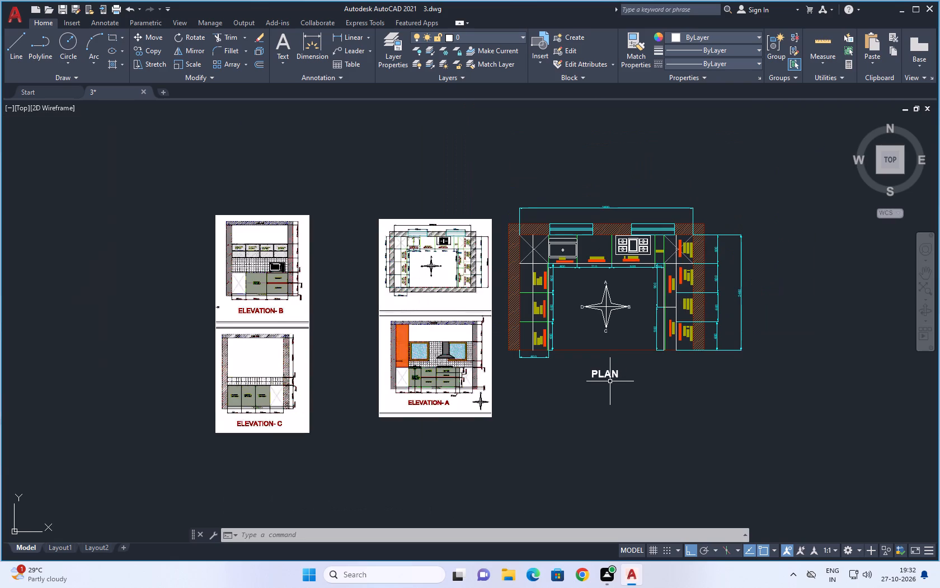
scroll(445, 243, up, 1)
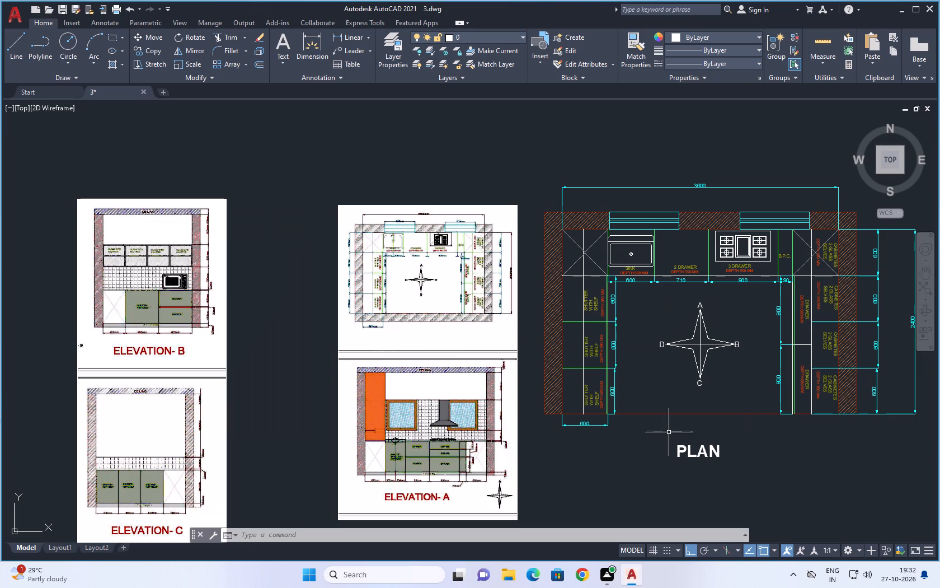
scroll(374, 235, up, 3)
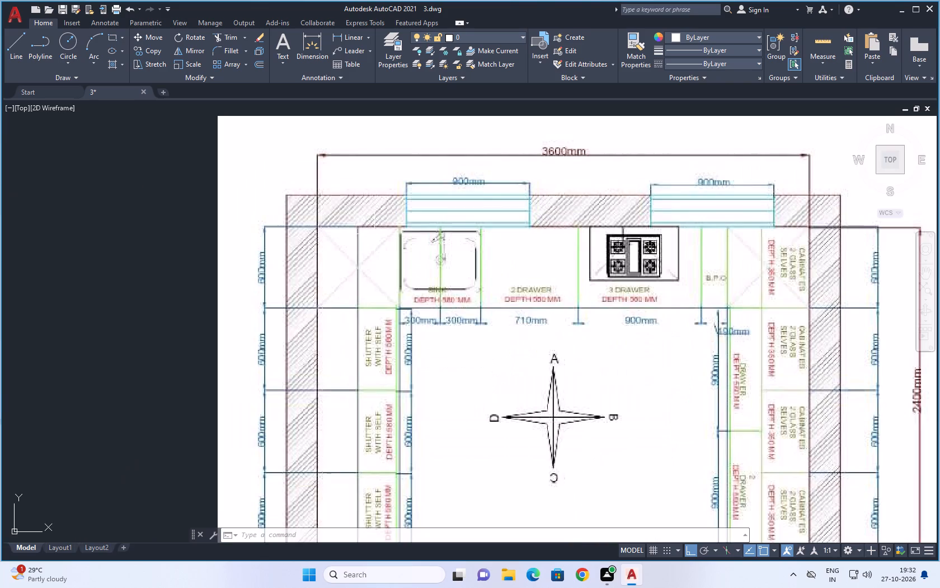
scroll(374, 238, down, 3)
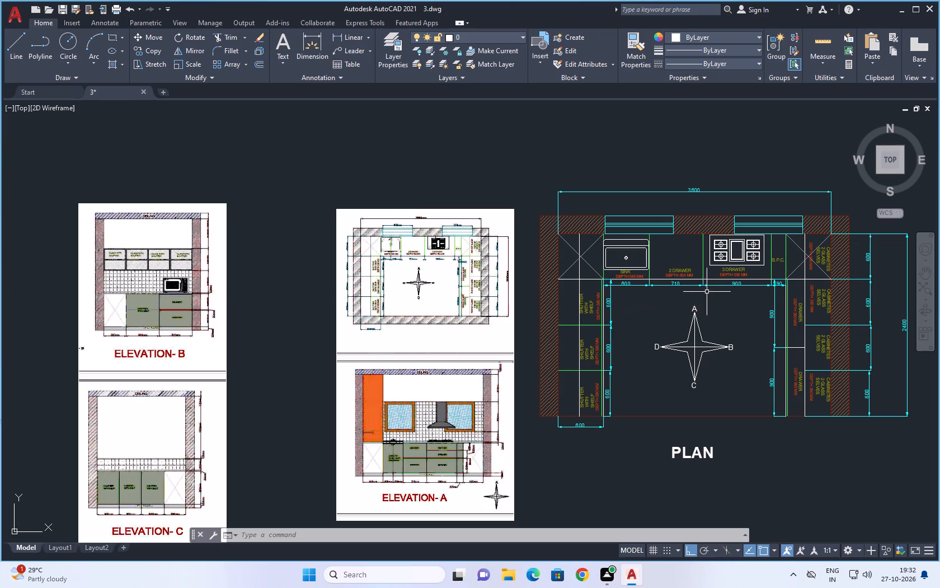
scroll(762, 280, up, 1)
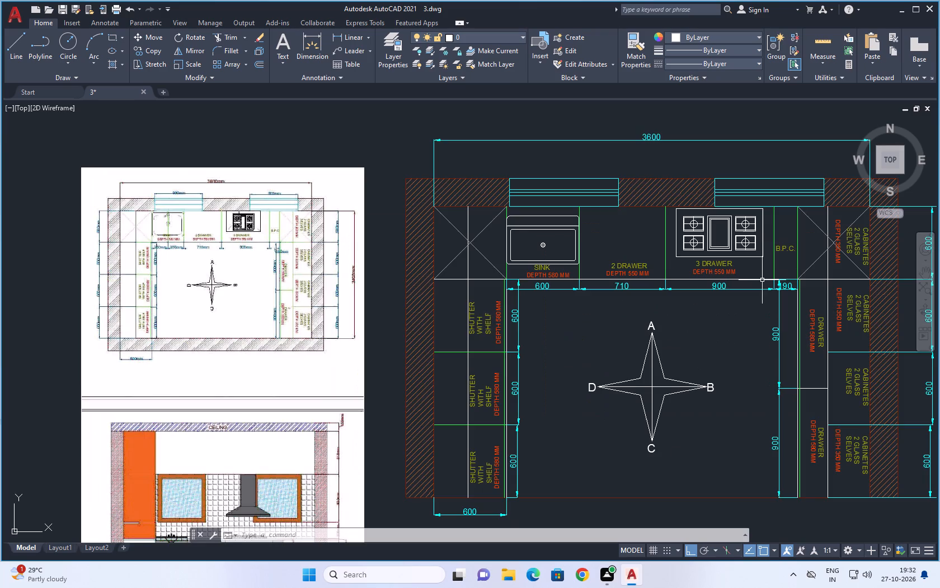
scroll(762, 280, down, 2)
scroll(775, 332, up, 1)
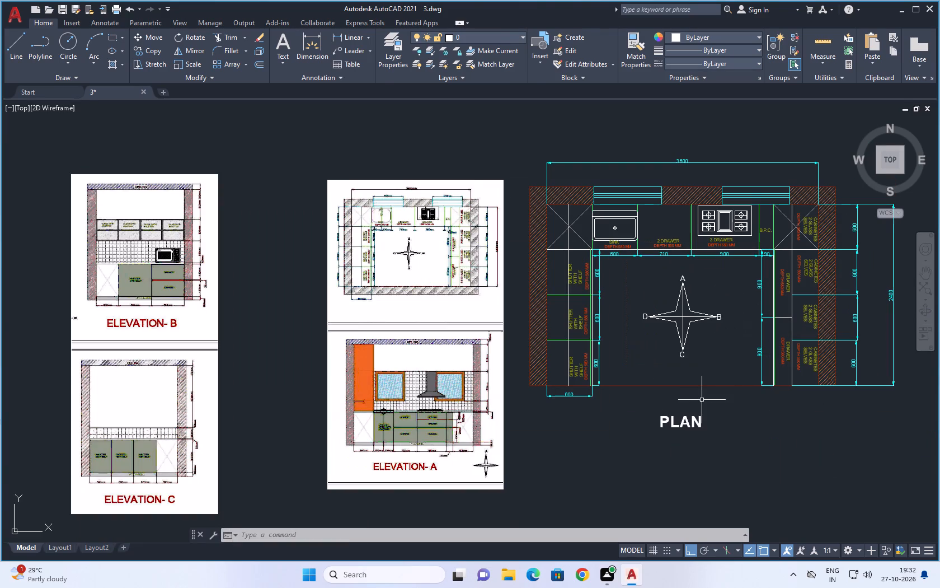
Move the reference image containing the plan and Elevation A straight down by about 1230 units.
middle_drag(704, 451, 701, 385)
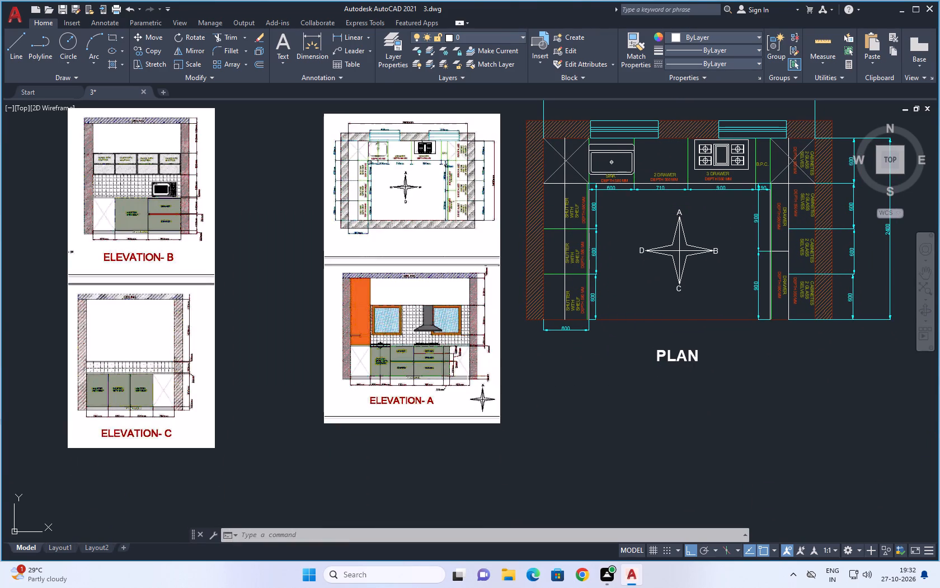
click(464, 374)
key(m)
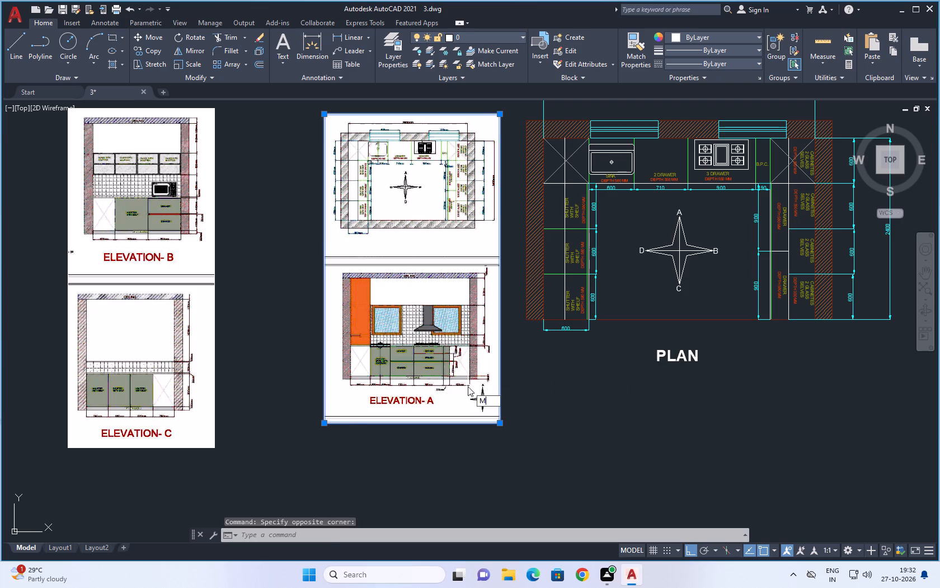
key(space)
click(497, 425)
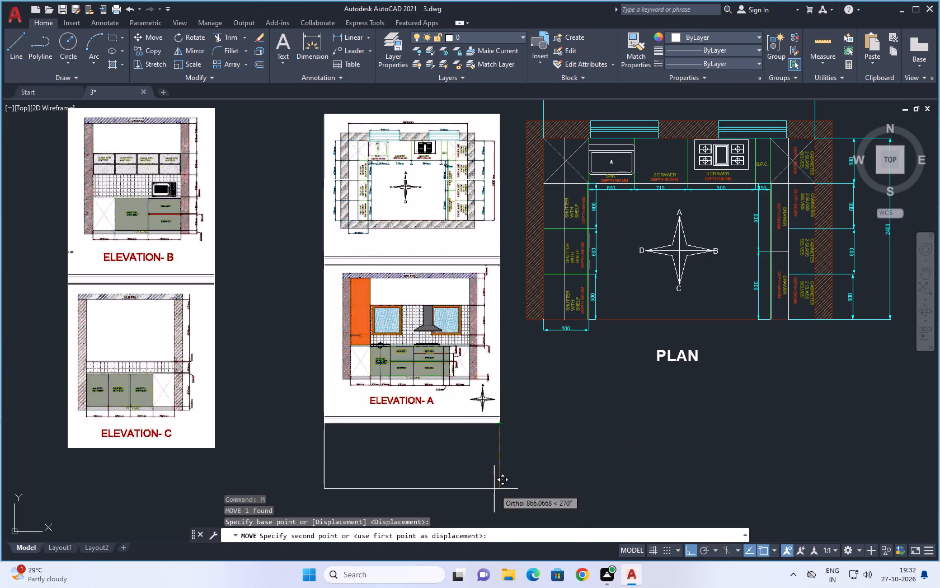
click(497, 528)
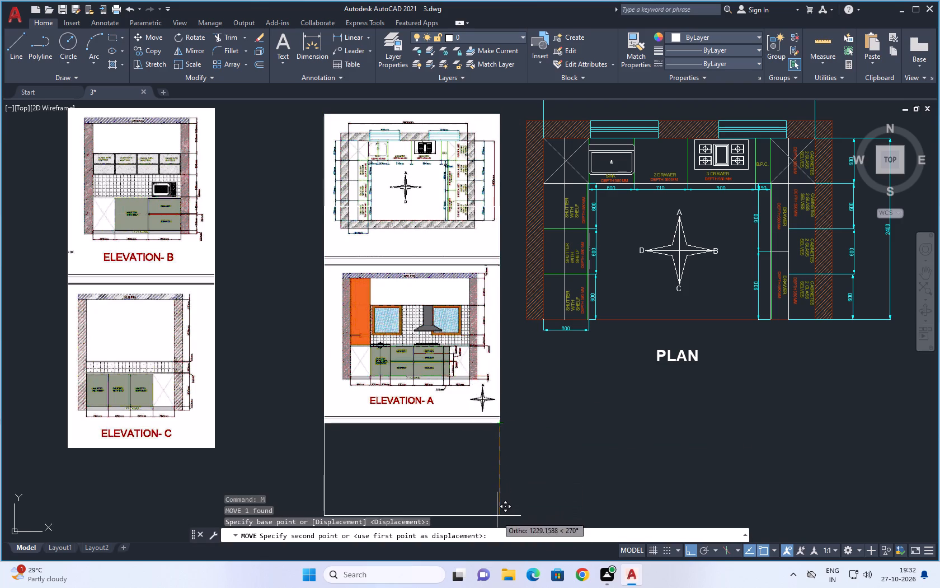
click(497, 517)
middle_drag(511, 456, 510, 408)
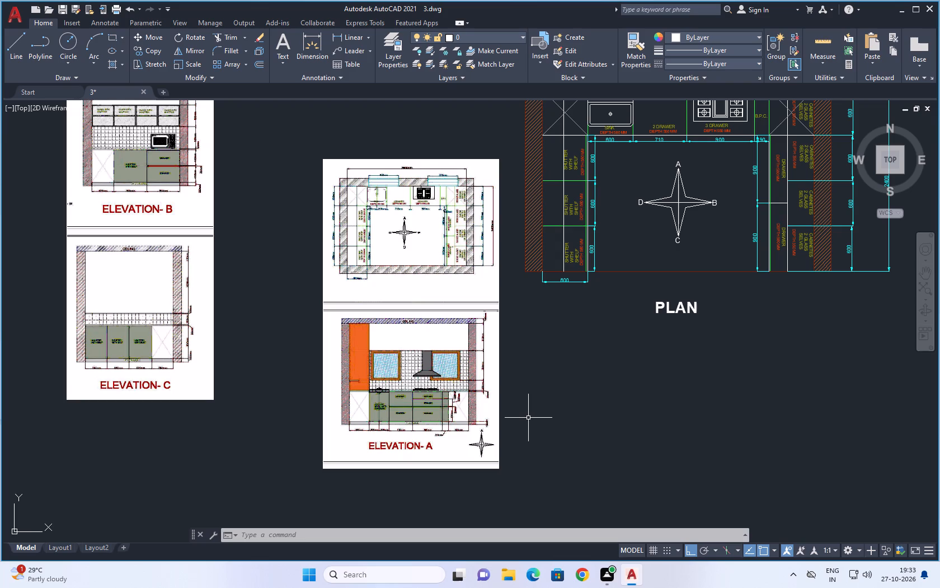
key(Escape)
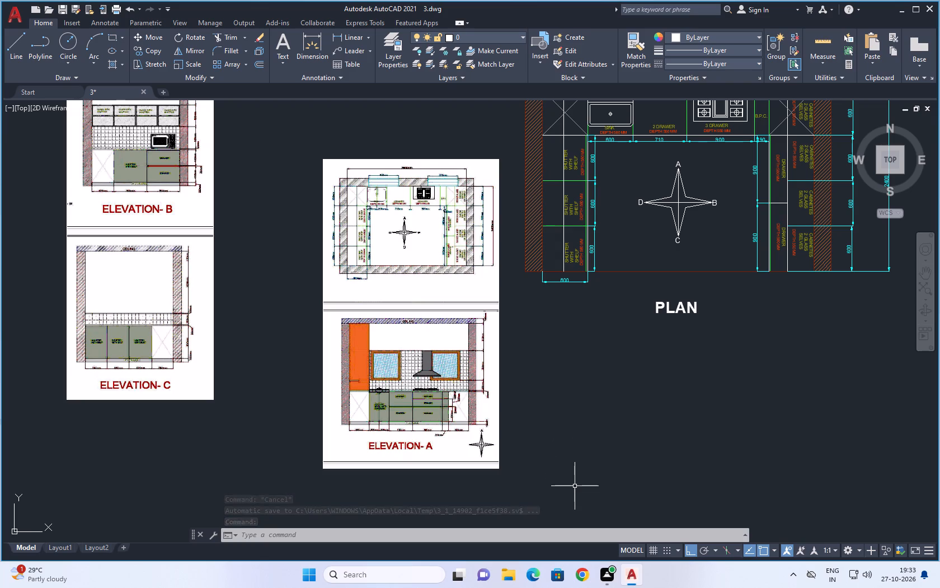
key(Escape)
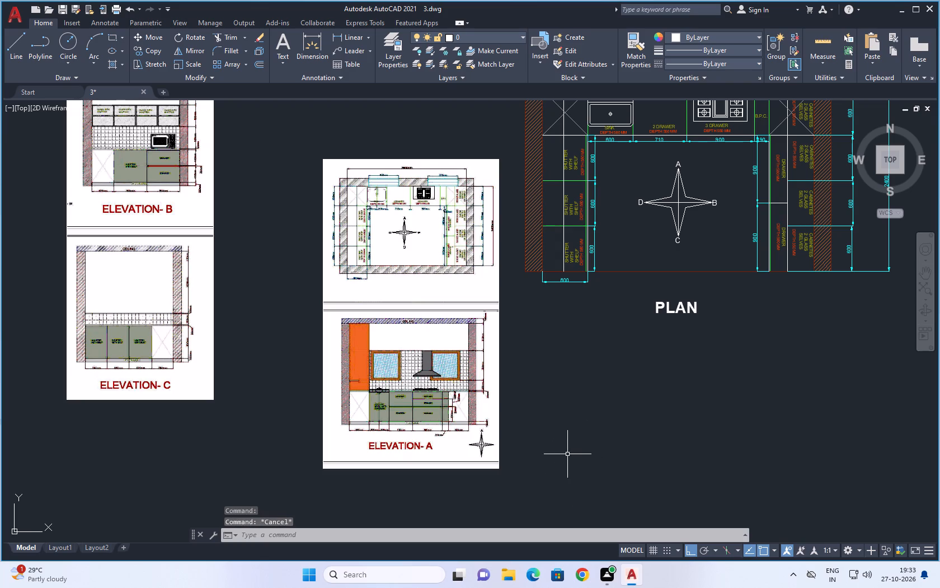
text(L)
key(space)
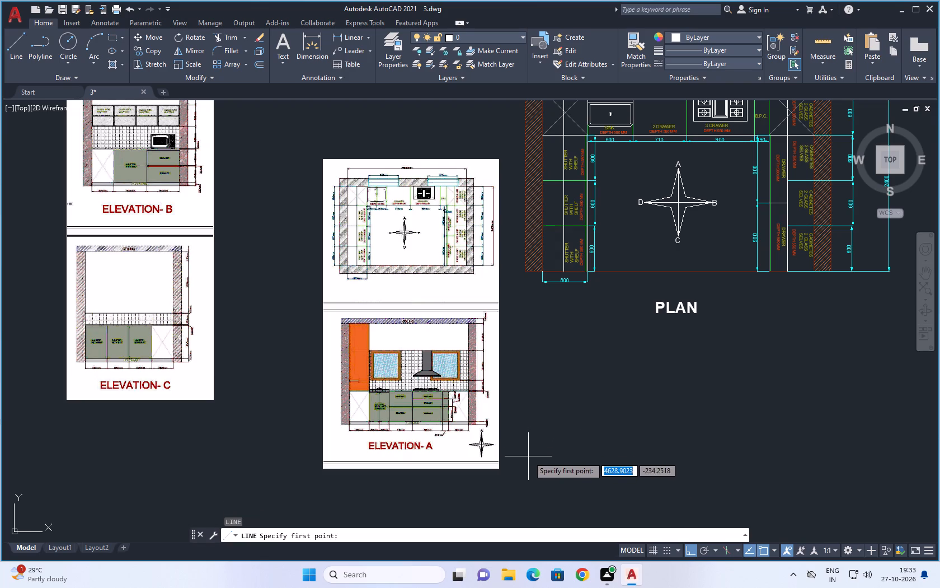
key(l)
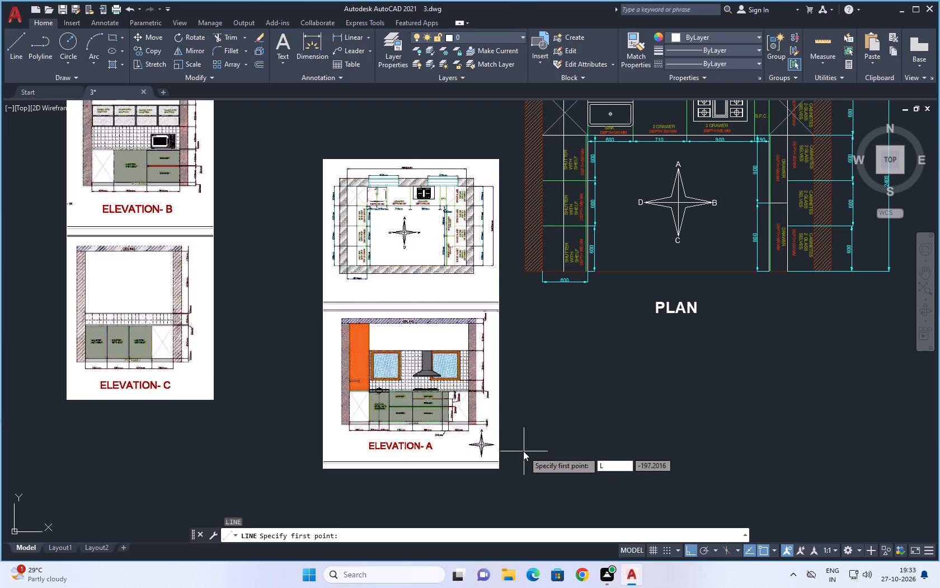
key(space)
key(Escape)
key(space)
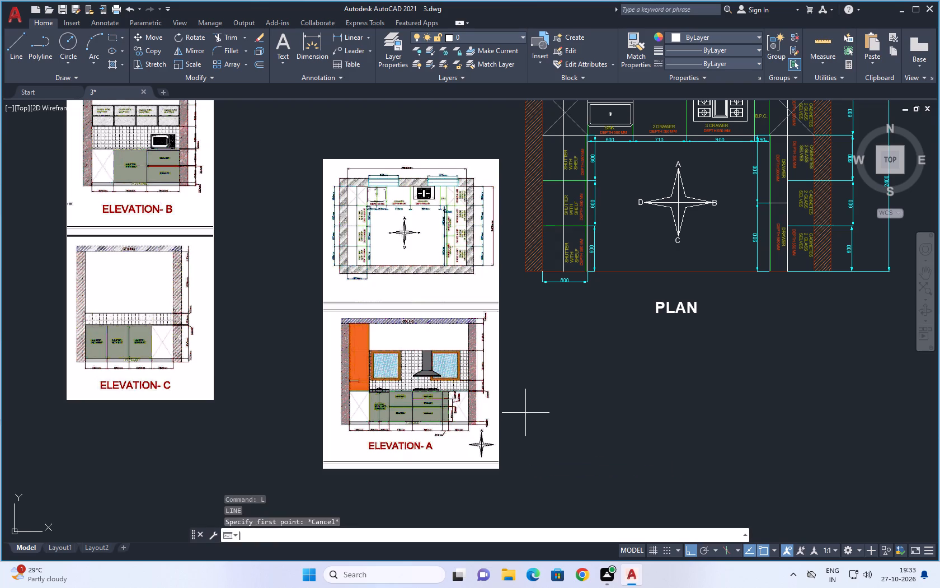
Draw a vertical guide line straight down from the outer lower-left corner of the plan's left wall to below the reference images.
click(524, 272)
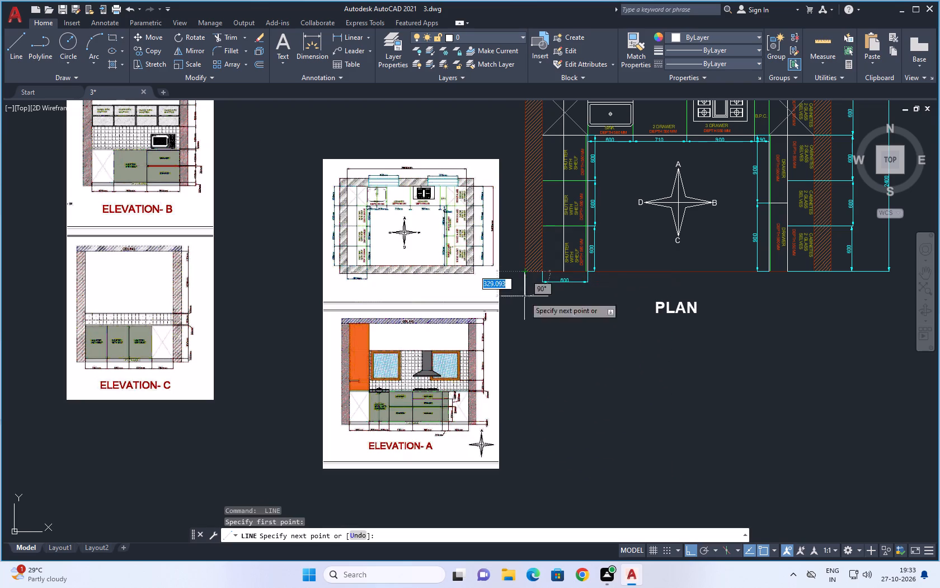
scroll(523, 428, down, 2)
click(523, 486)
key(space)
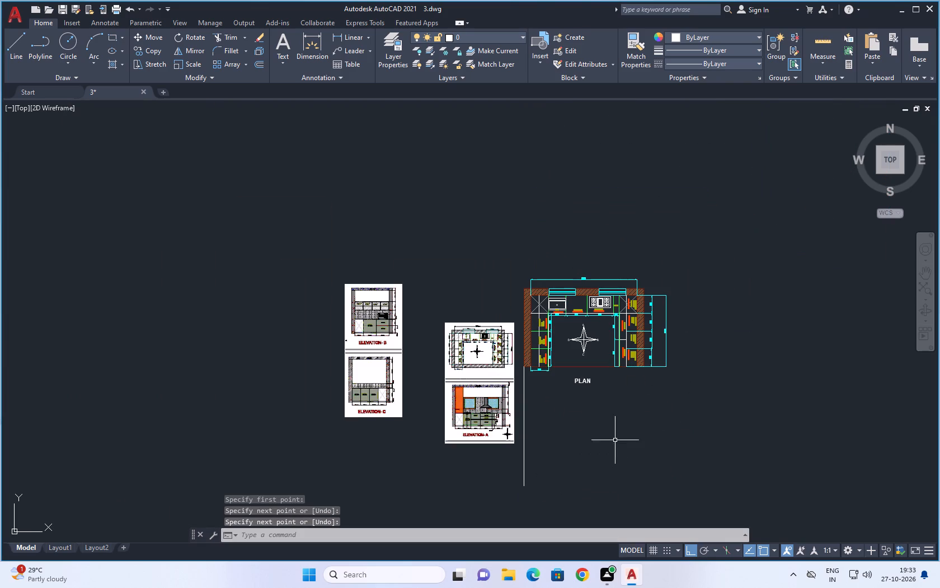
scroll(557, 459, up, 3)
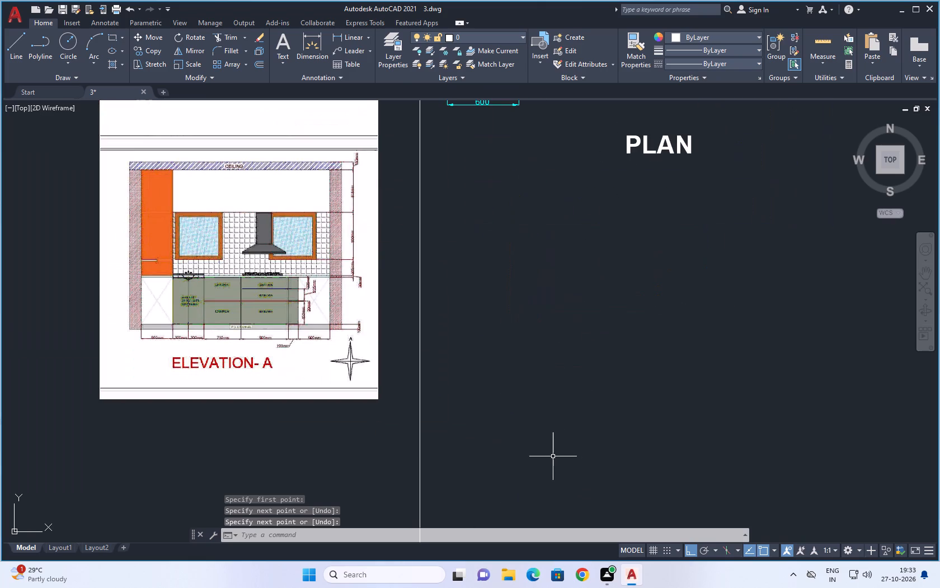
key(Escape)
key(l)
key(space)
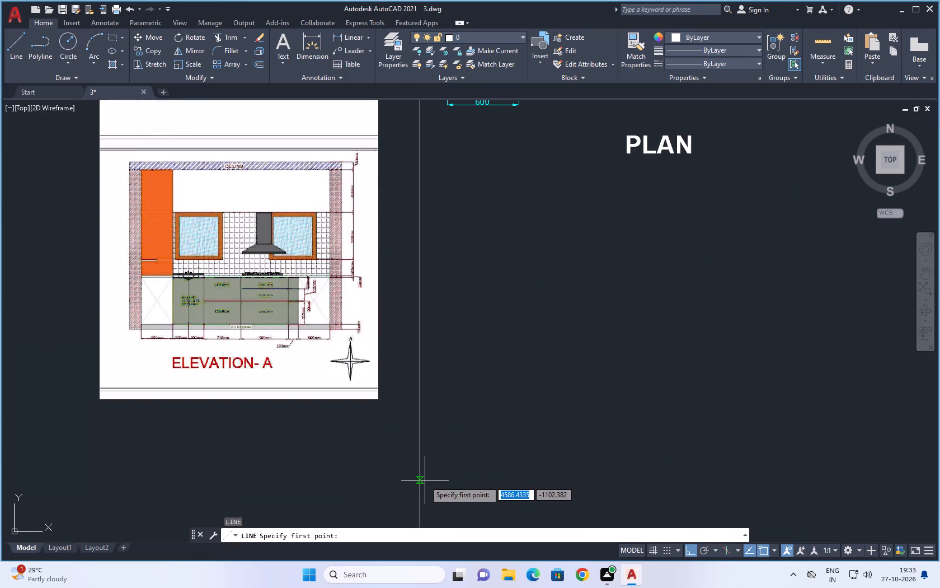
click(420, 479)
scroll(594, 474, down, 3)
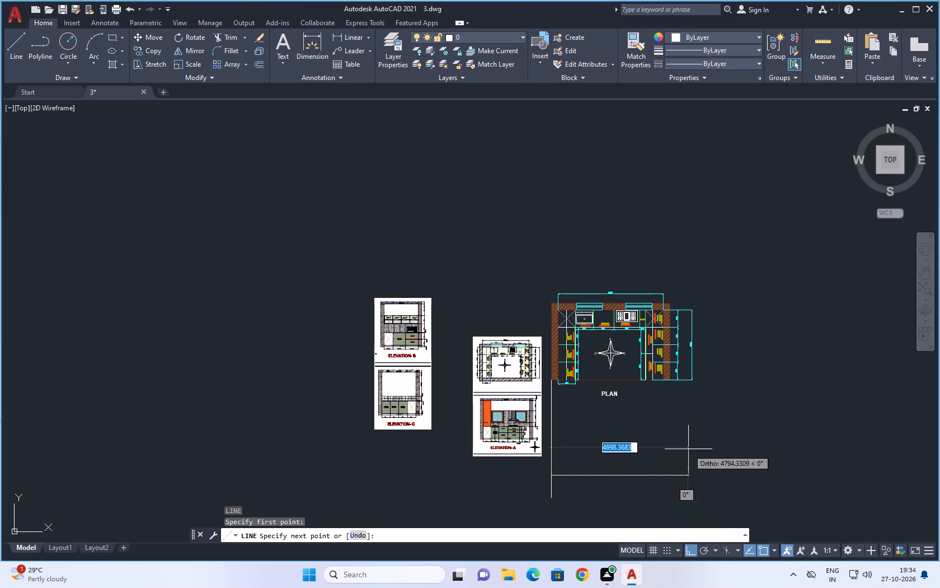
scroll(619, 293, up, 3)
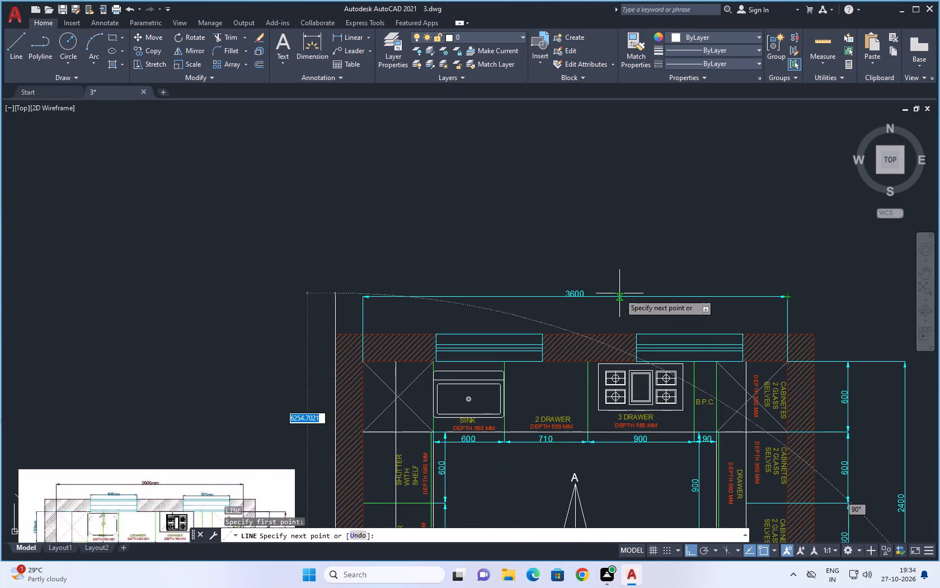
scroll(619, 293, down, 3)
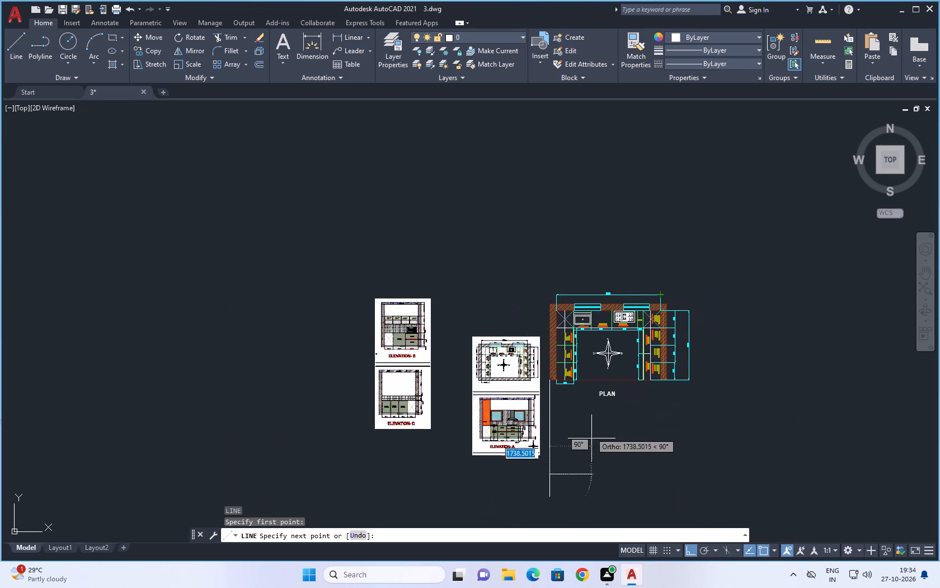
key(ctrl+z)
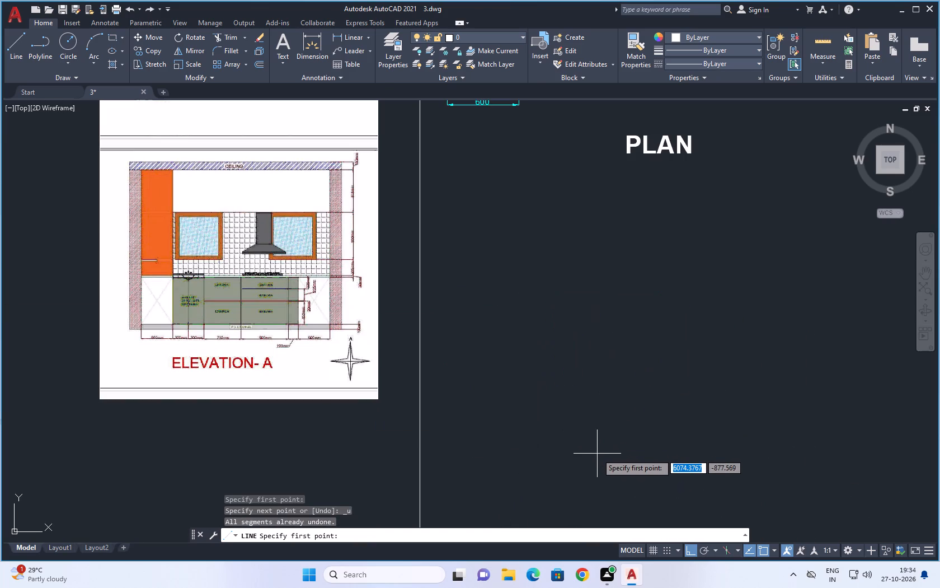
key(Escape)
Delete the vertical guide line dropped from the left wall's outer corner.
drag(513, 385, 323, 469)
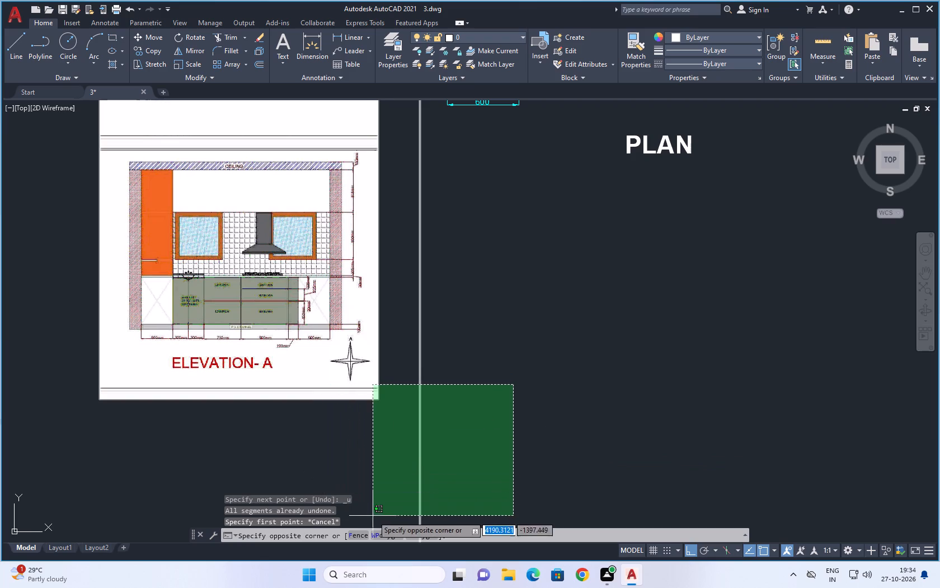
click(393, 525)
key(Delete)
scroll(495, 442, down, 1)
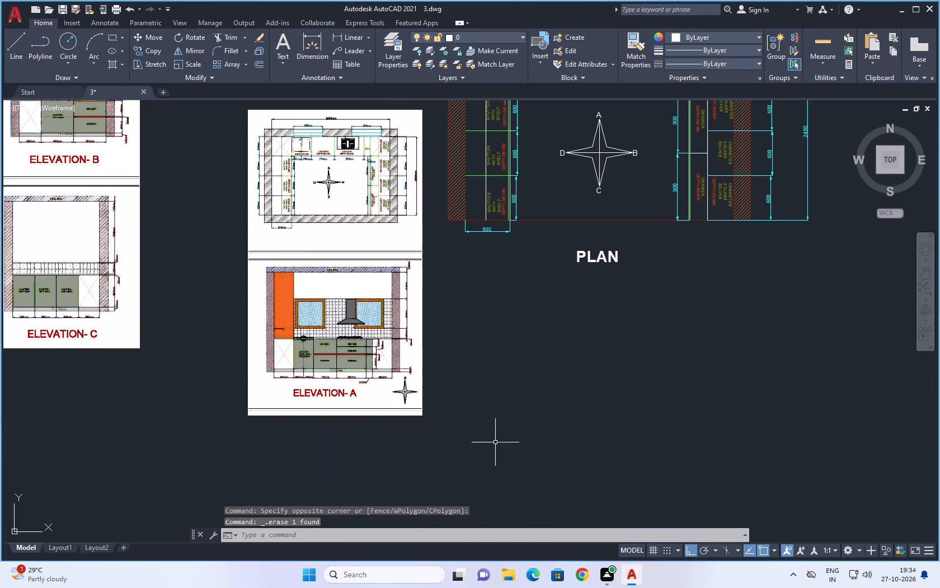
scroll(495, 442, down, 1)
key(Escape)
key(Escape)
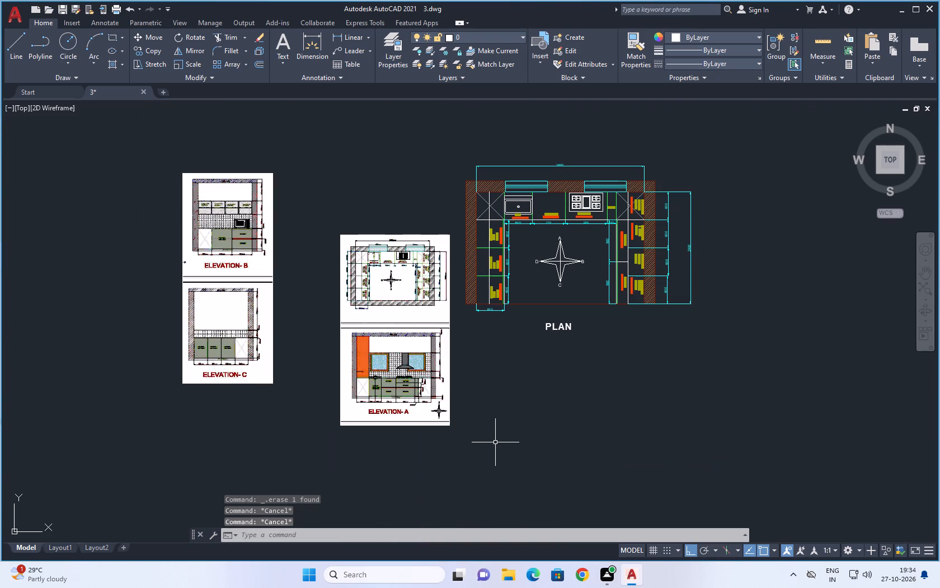
Draw a vertical guide line straight down from the inner lower-left corner of the plan's left wall to below the Elevation A image.
key(l)
key(space)
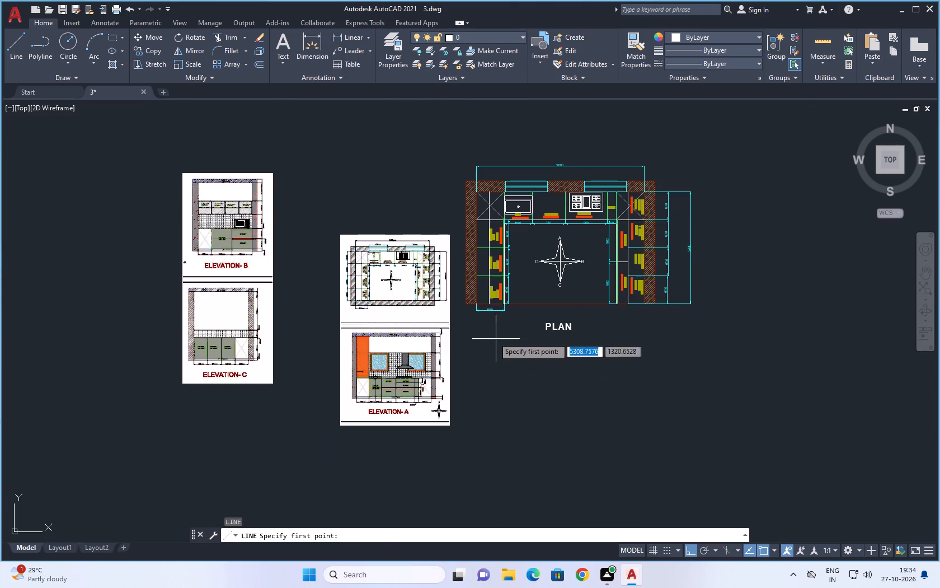
scroll(474, 302, up, 3)
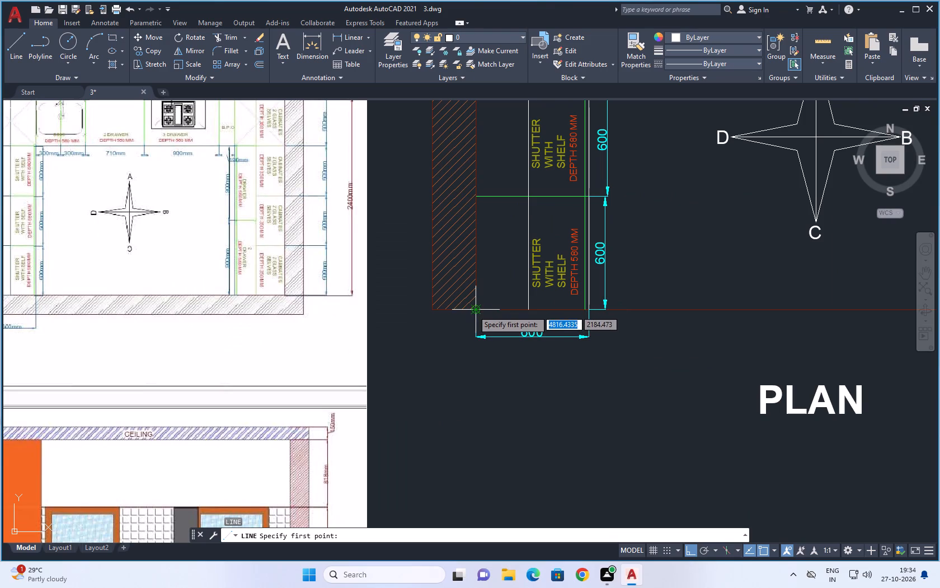
click(473, 309)
scroll(473, 299, down, 4)
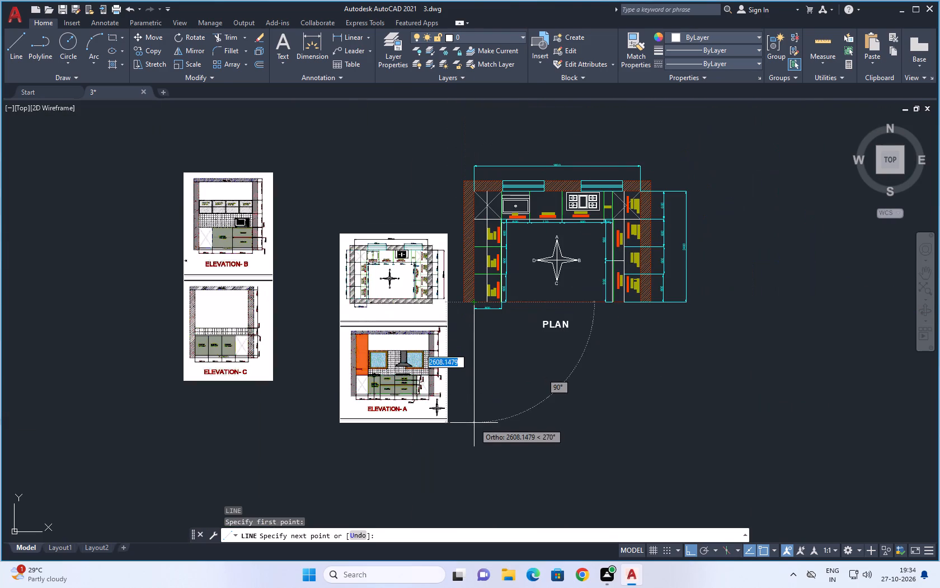
click(468, 473)
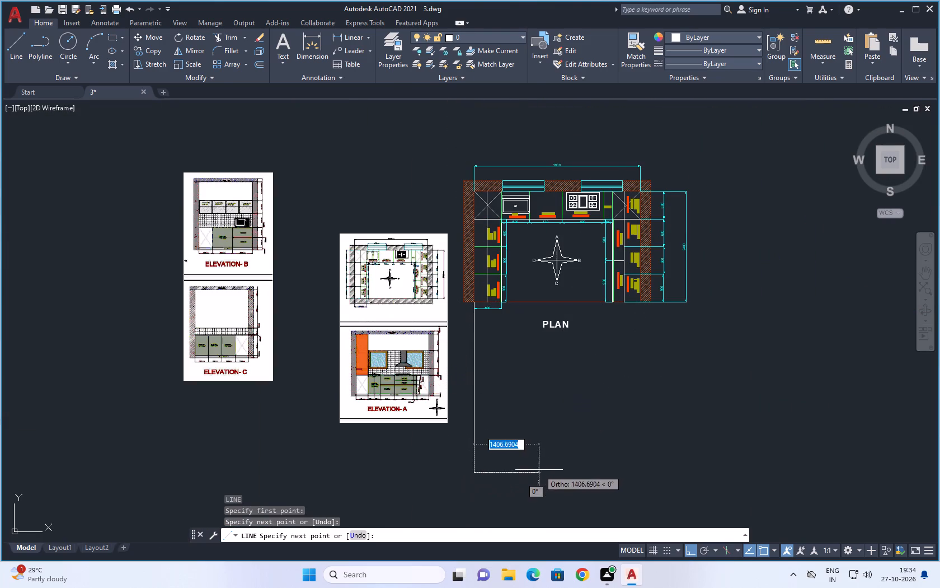
key(Escape)
Draw a horizontal base line 3600 long to the right, starting on the vertical guide line below the PLAN title.
key(l)
key(space)
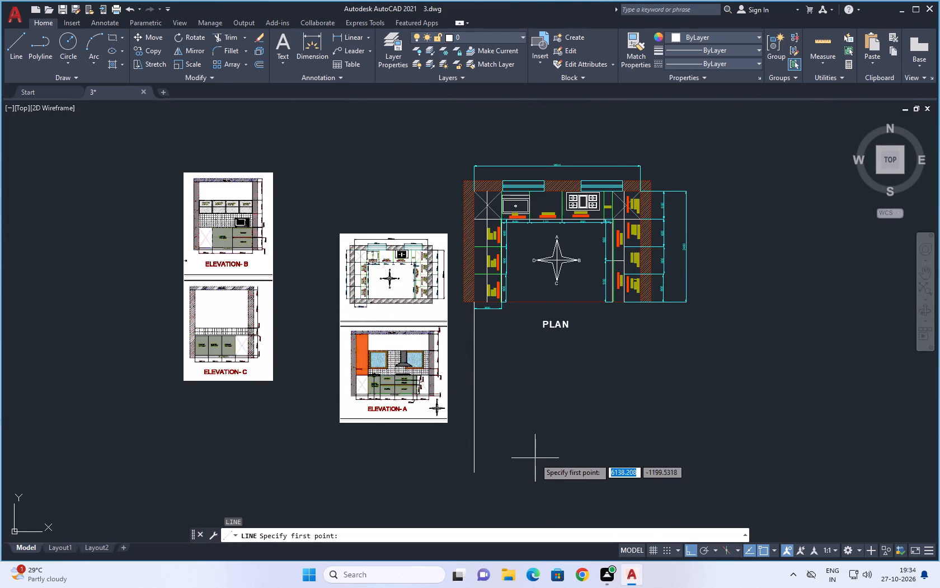
click(474, 440)
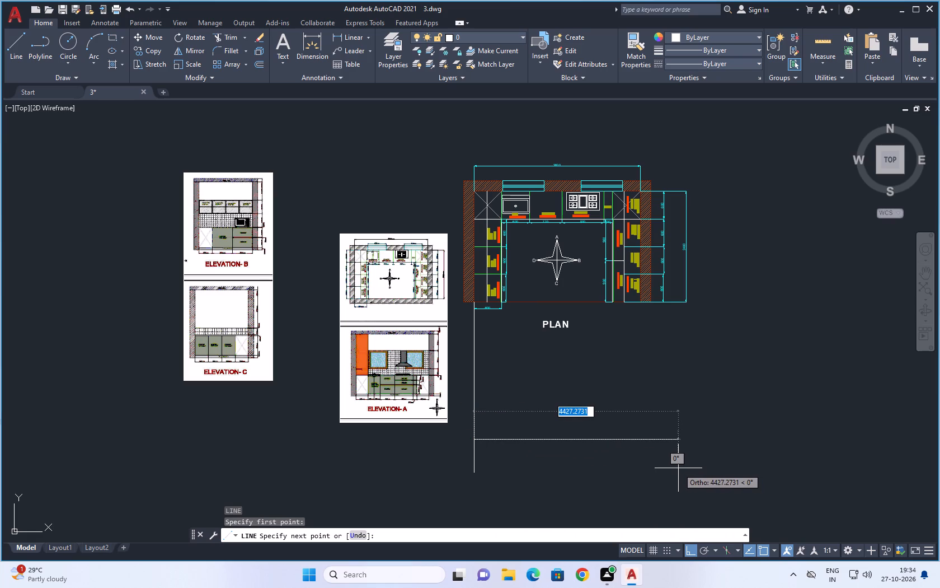
scroll(666, 473, down, 2)
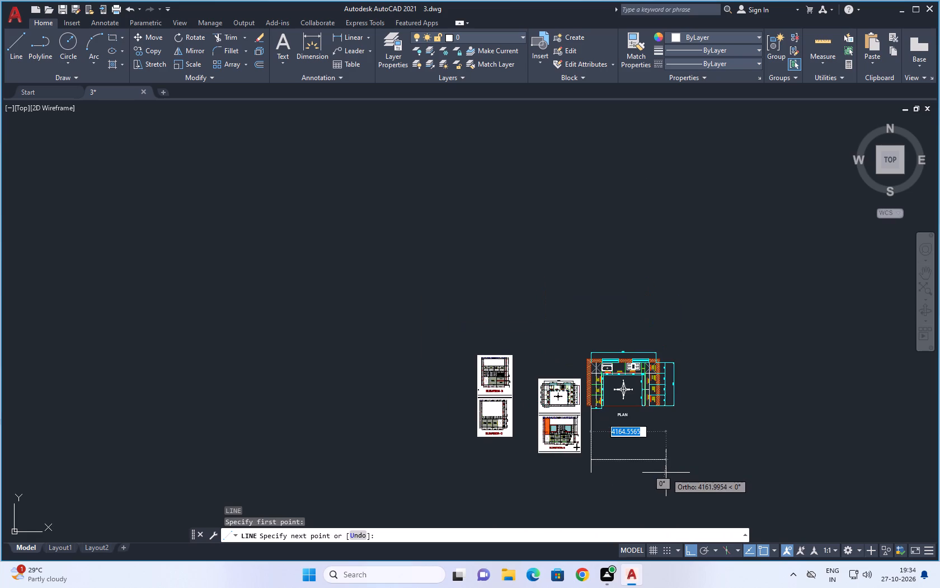
scroll(627, 351, up, 3)
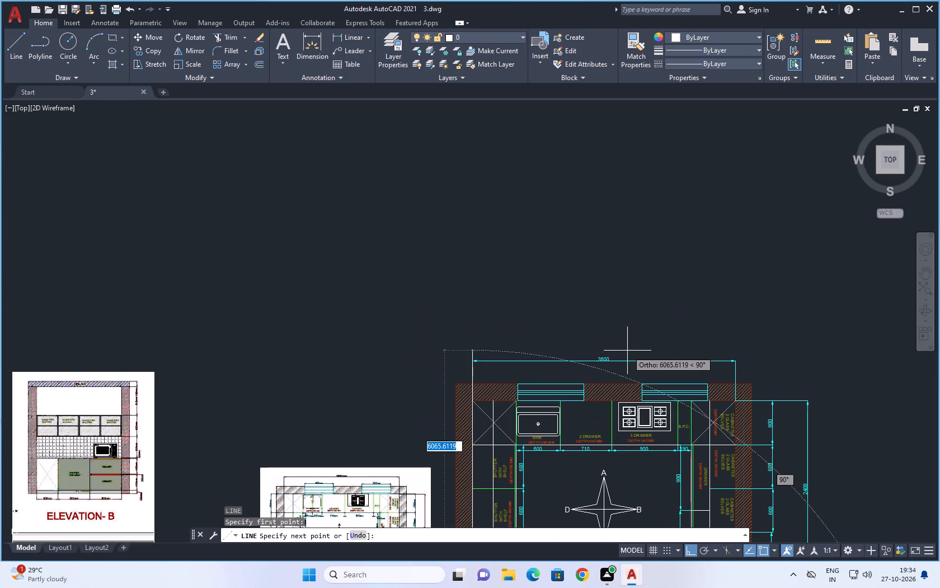
scroll(619, 361, up, 3)
scroll(605, 340, down, 7)
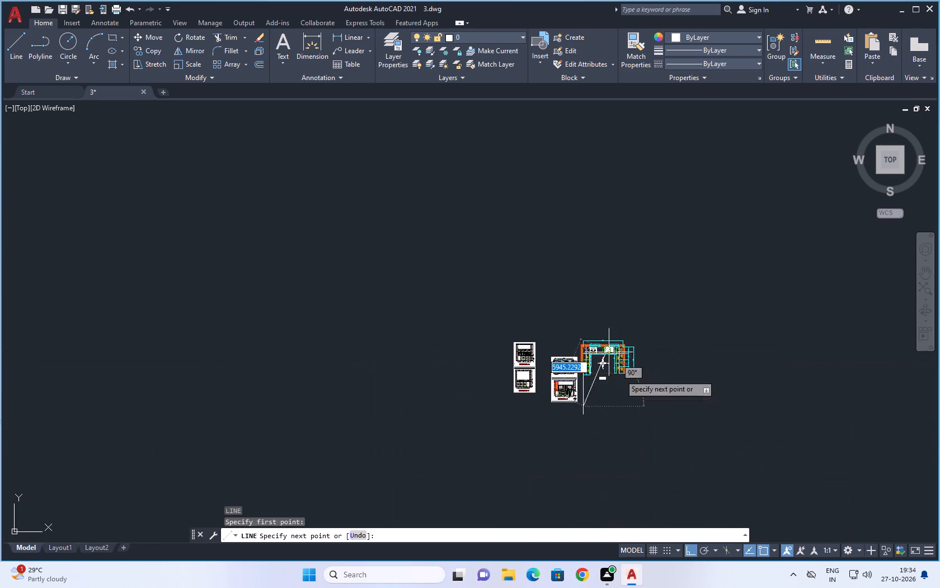
scroll(656, 421, up, 2)
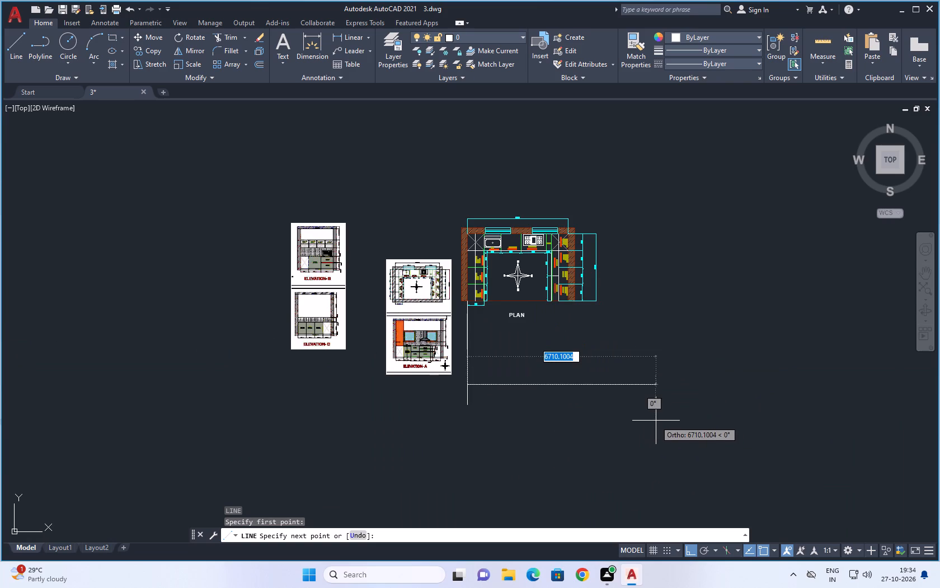
key(3)
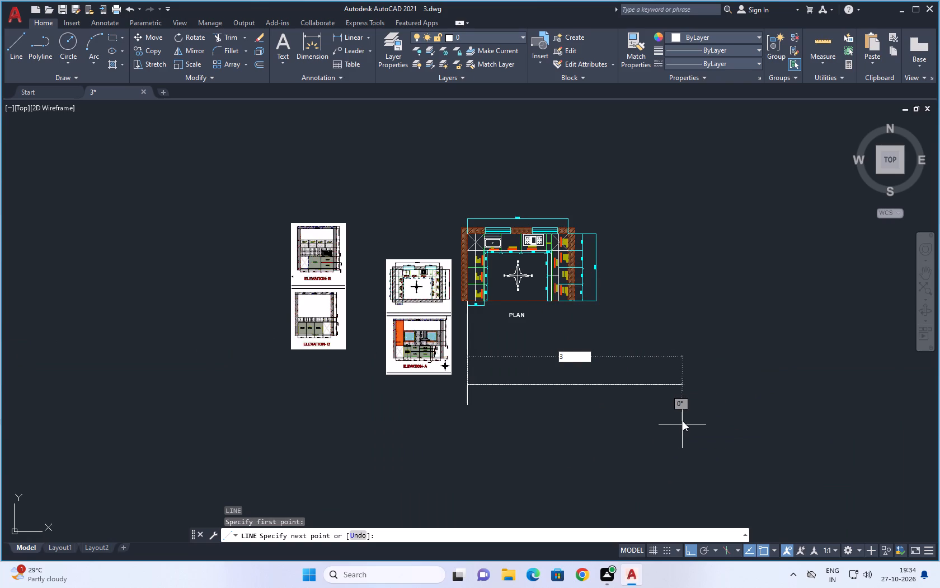
text(600)
key(Return)
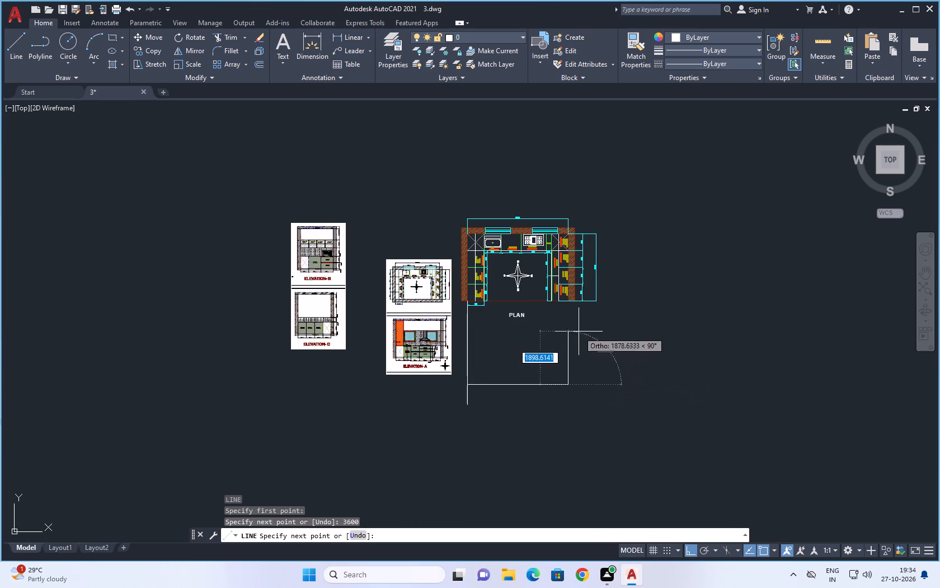
scroll(564, 299, up, 2)
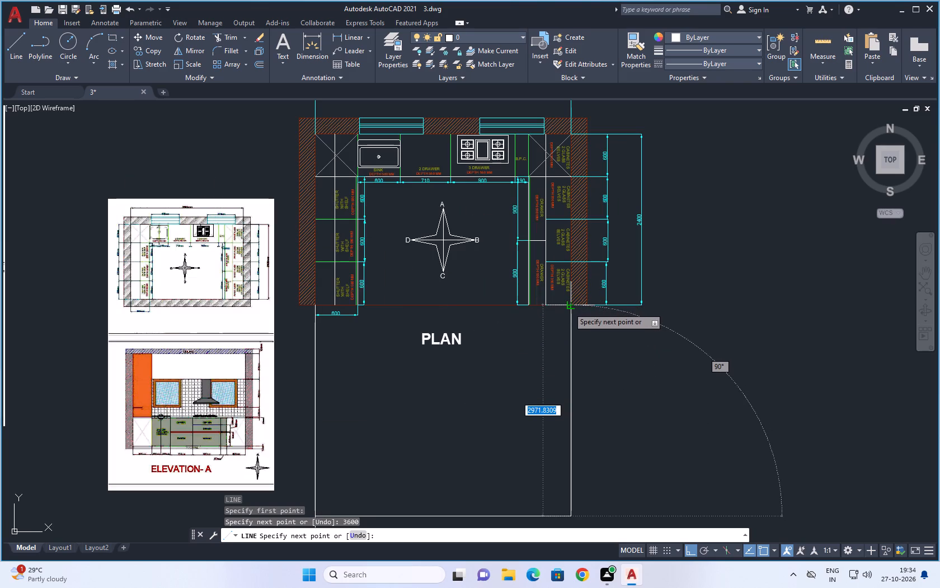
key(Escape)
Delete the vertical guide line between the plan and the new base line.
drag(365, 385, 354, 397)
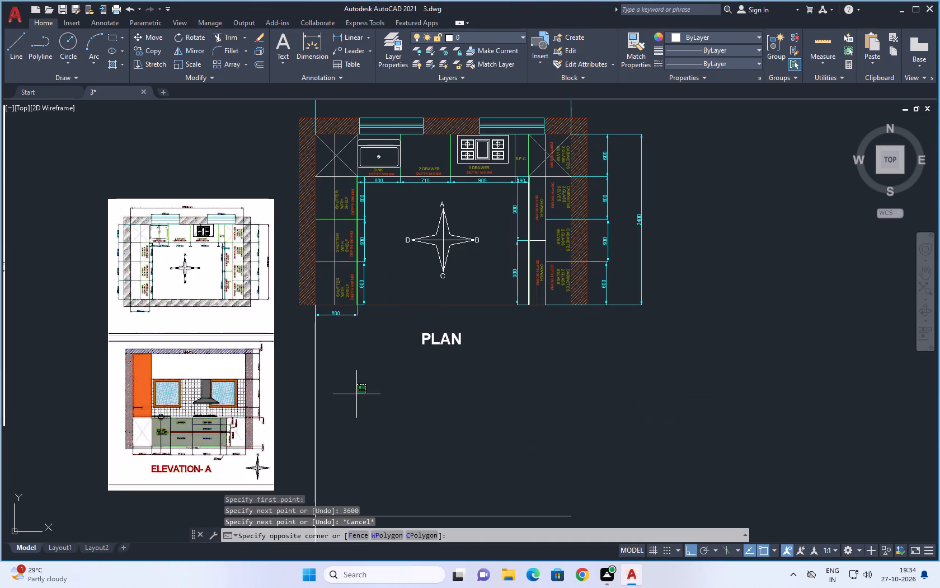
drag(354, 397, 297, 432)
key(Delete)
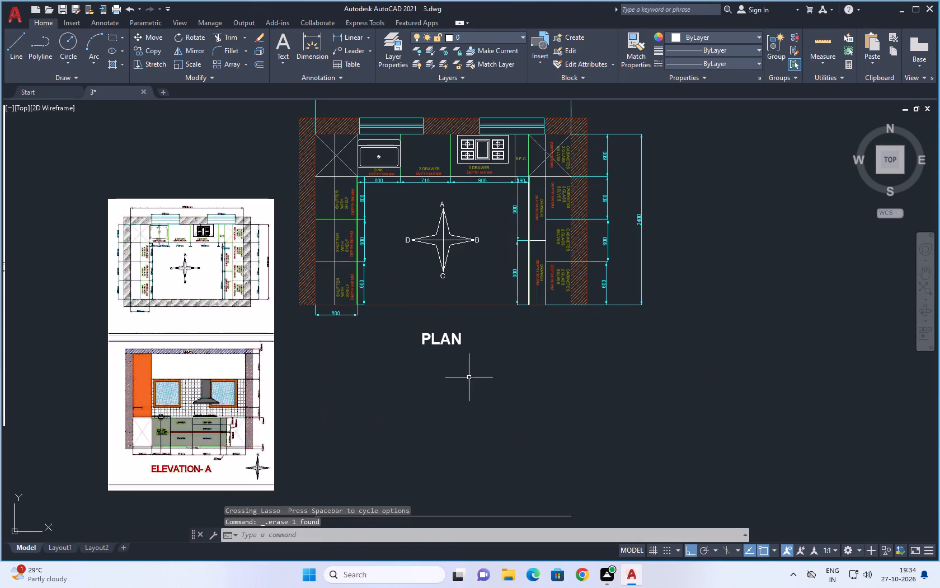
scroll(469, 376, down, 2)
scroll(379, 432, up, 1)
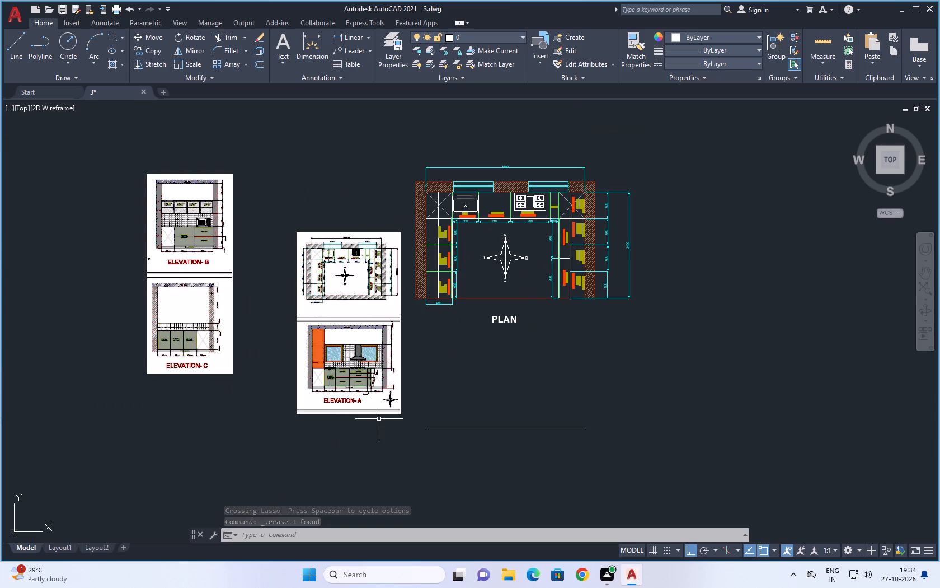
Offset the 3600 base line upward by 100 to form the skirting line of Elevation A.
key(Escape)
key(o)
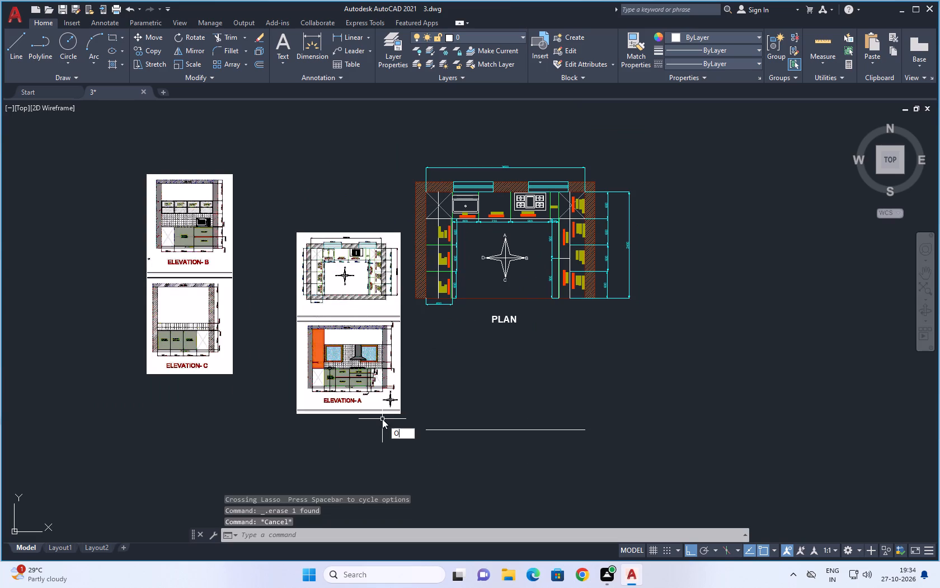
key(space)
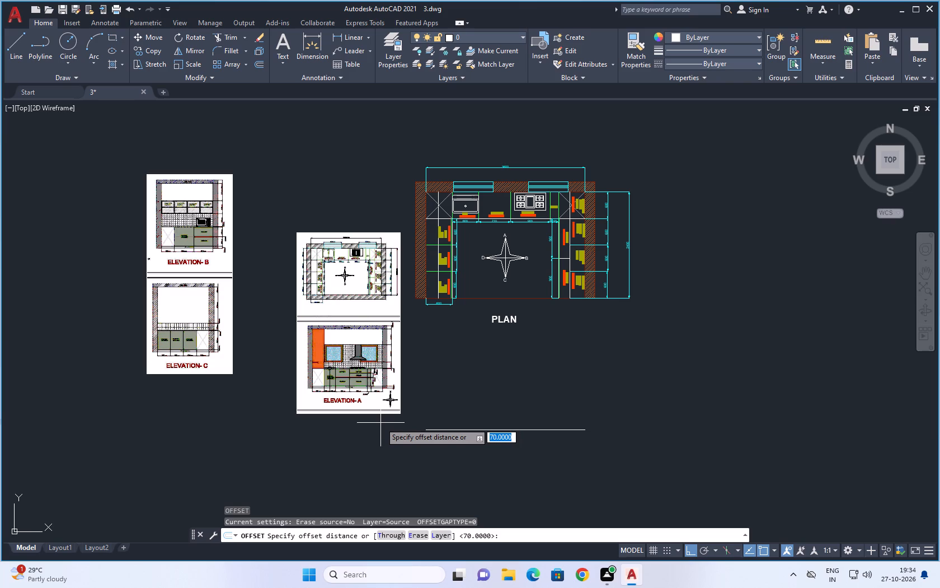
text(10)
key(0)
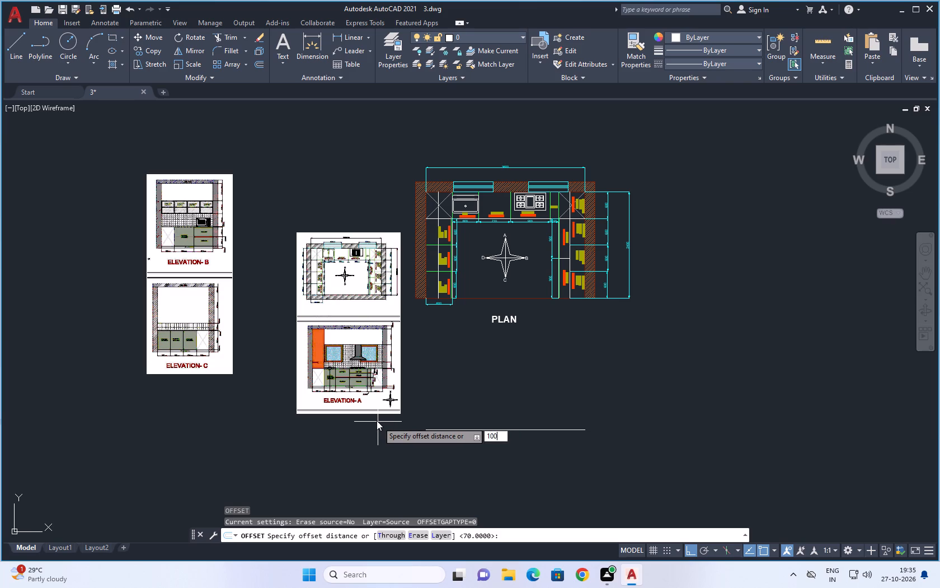
key(space)
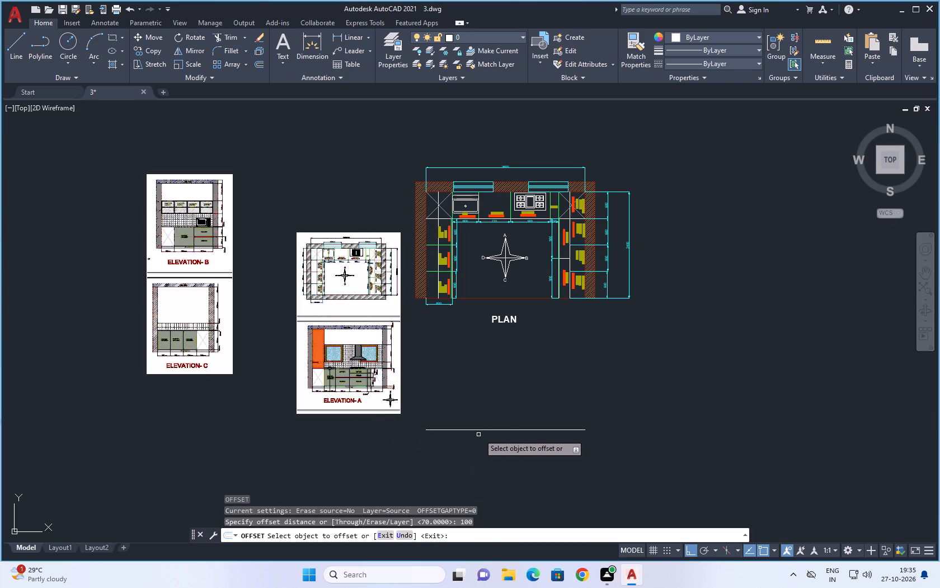
click(482, 430)
click(487, 398)
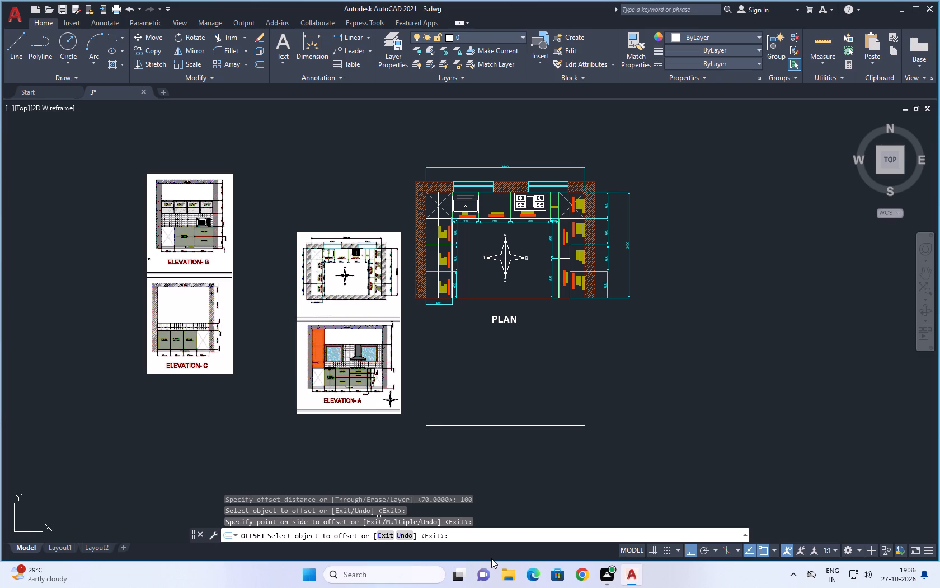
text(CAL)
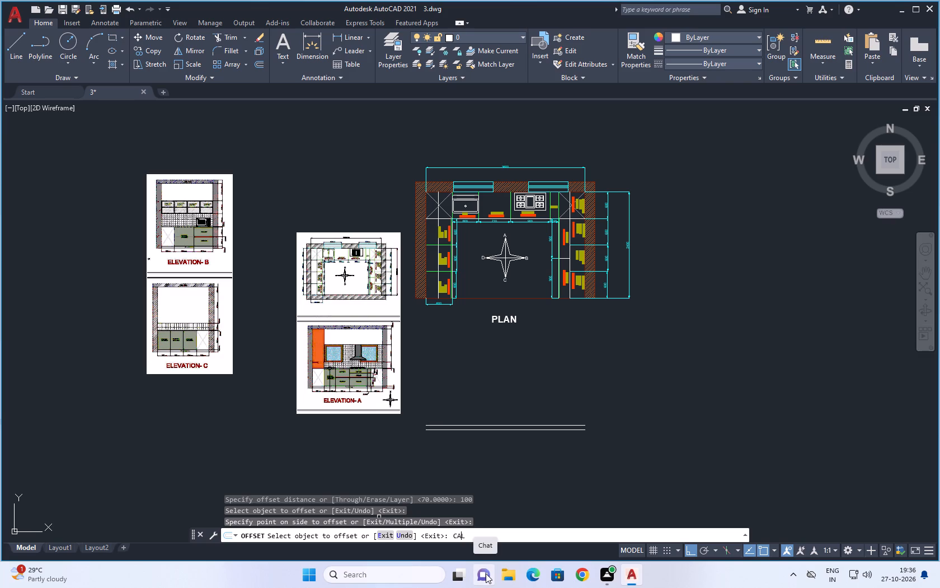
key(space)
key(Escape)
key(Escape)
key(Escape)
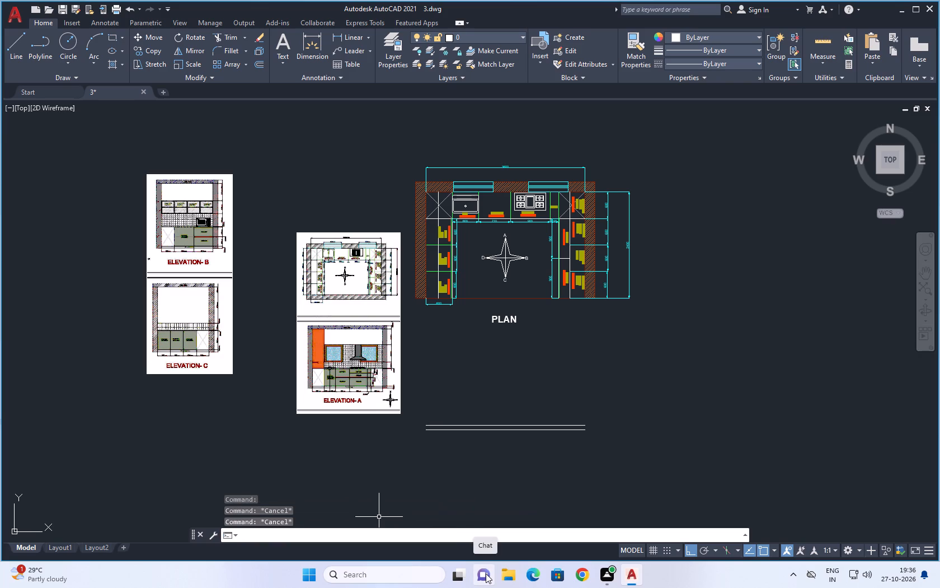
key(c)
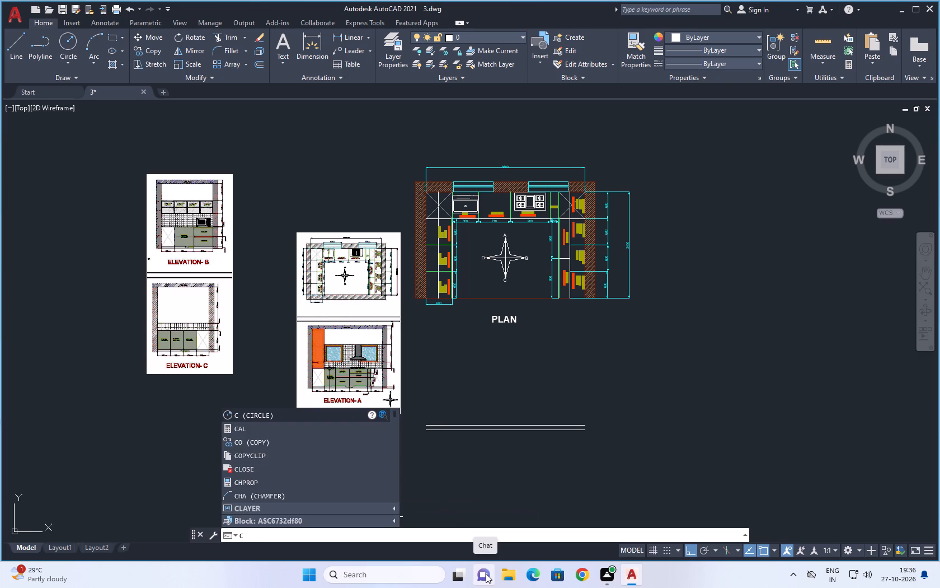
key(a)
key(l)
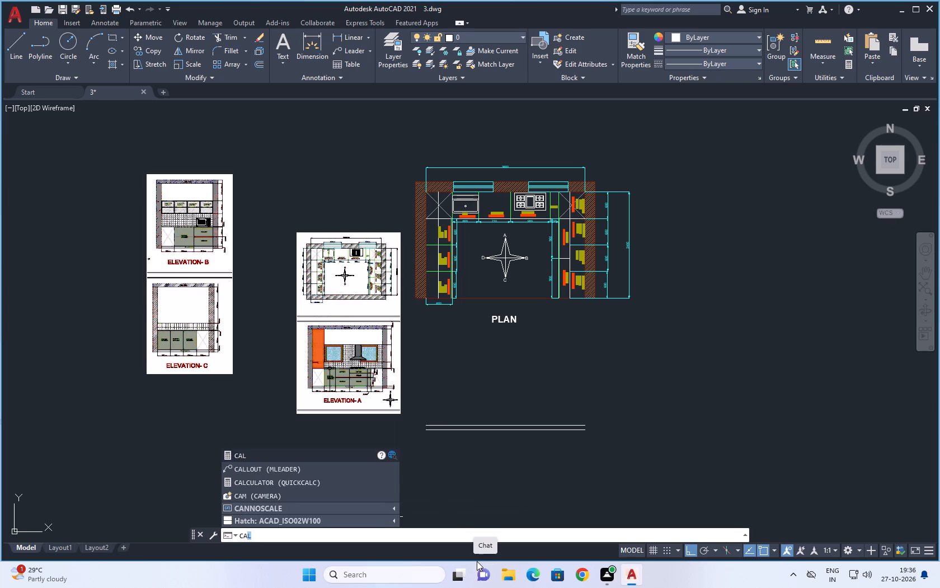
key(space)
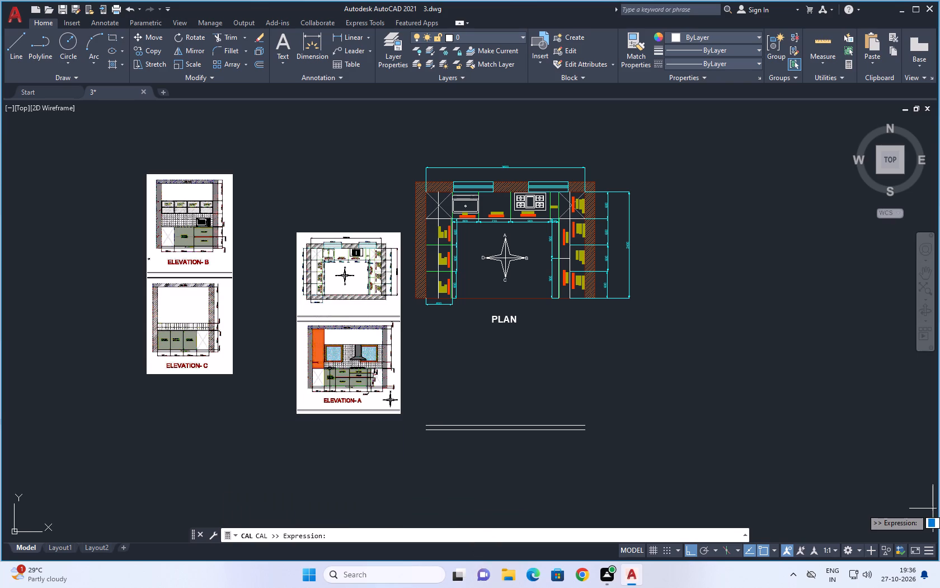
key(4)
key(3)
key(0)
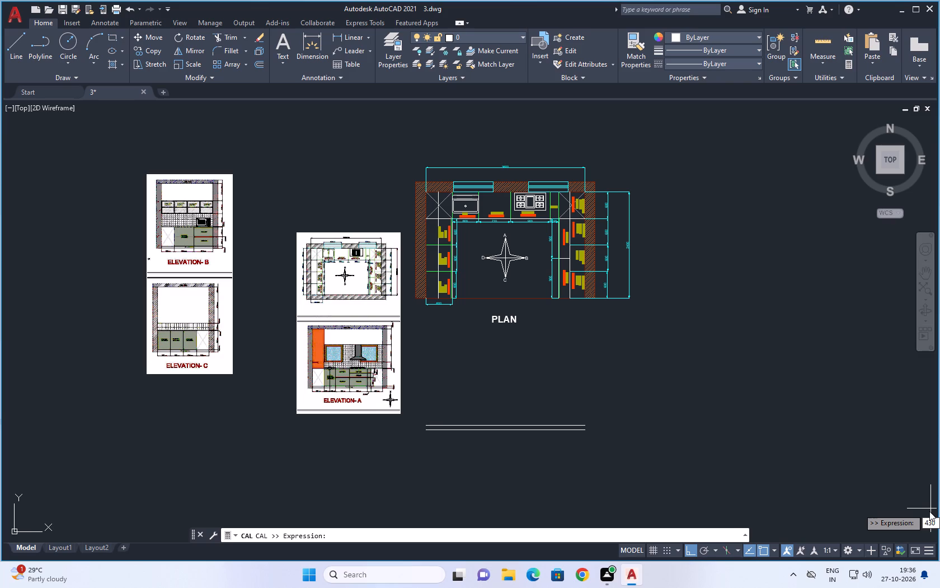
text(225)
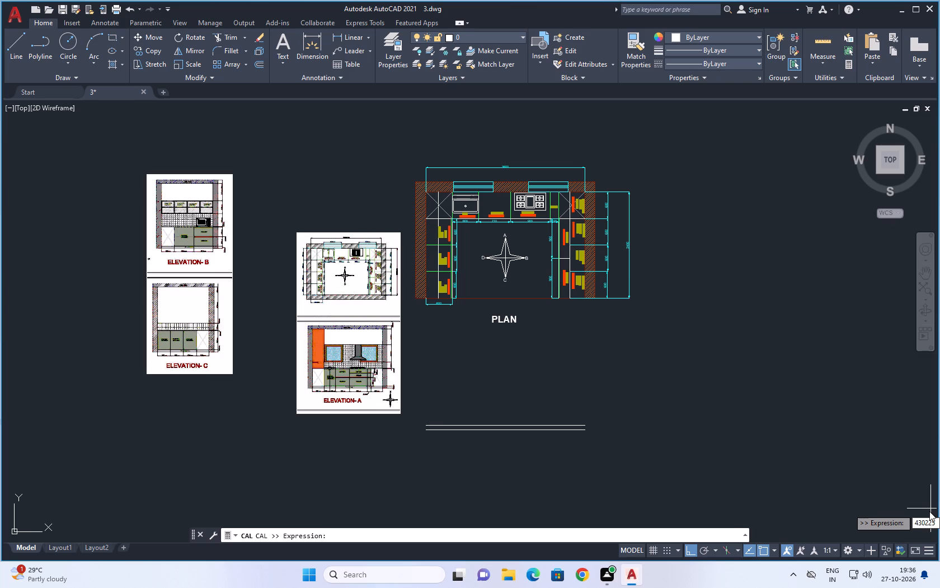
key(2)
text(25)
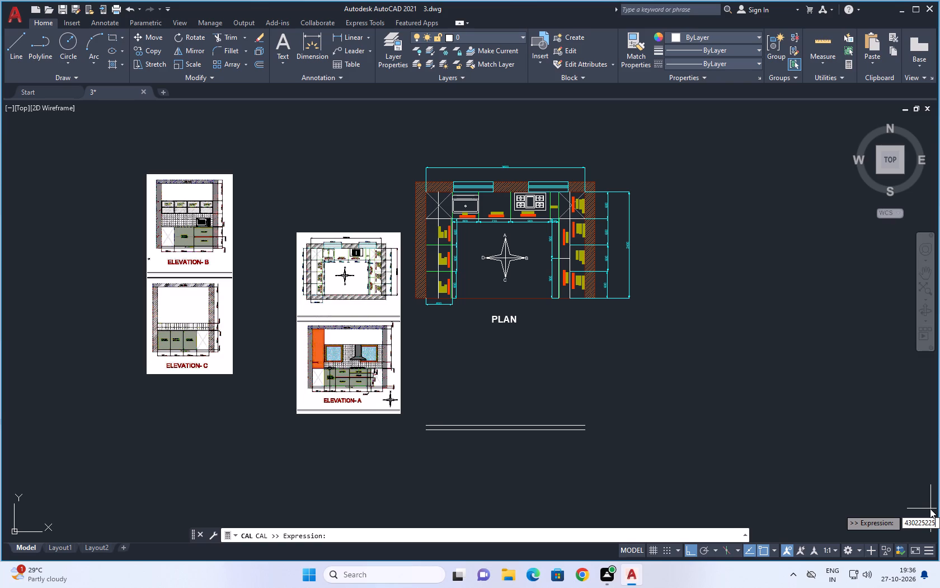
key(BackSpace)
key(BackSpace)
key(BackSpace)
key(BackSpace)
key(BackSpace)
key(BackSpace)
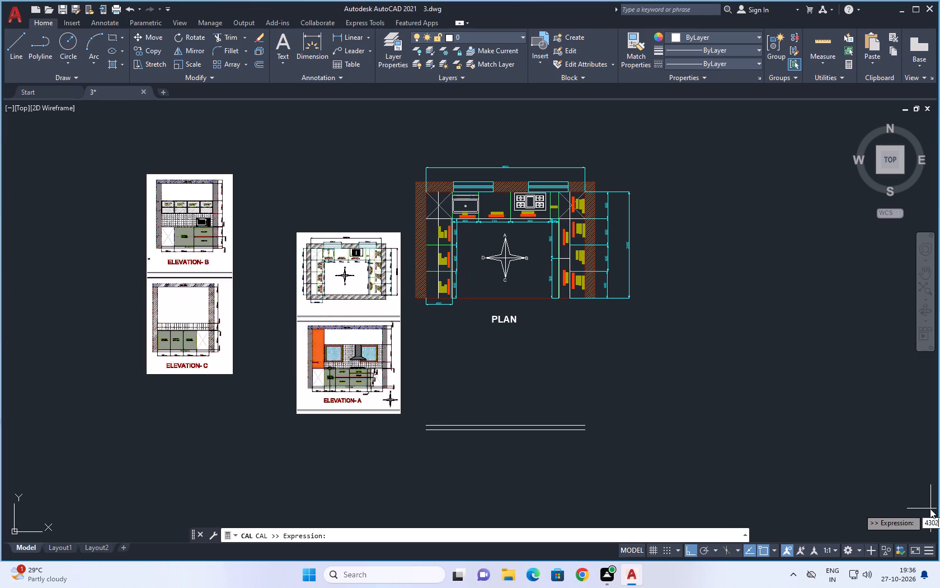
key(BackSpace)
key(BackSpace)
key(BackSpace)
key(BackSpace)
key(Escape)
Calculate the base cabinet height as 430+225+225+20.
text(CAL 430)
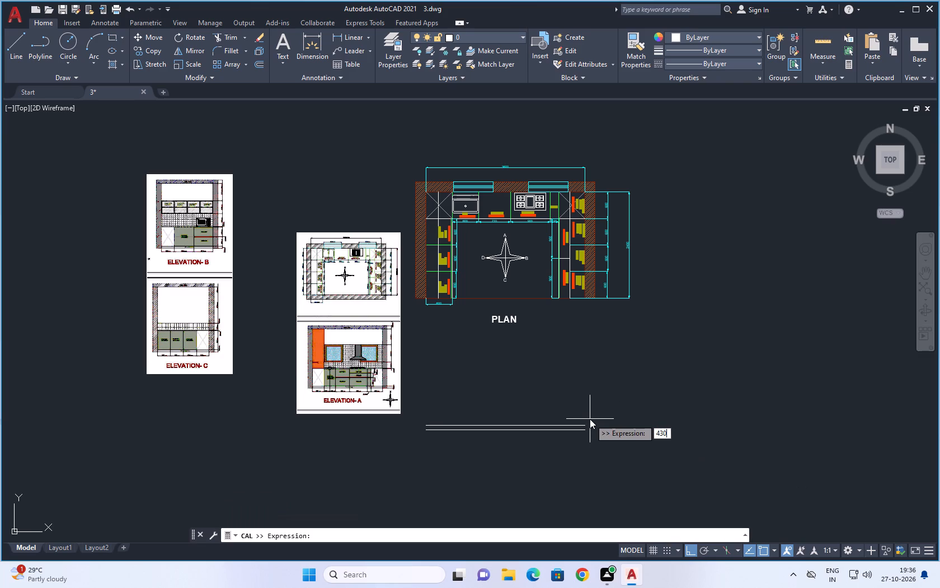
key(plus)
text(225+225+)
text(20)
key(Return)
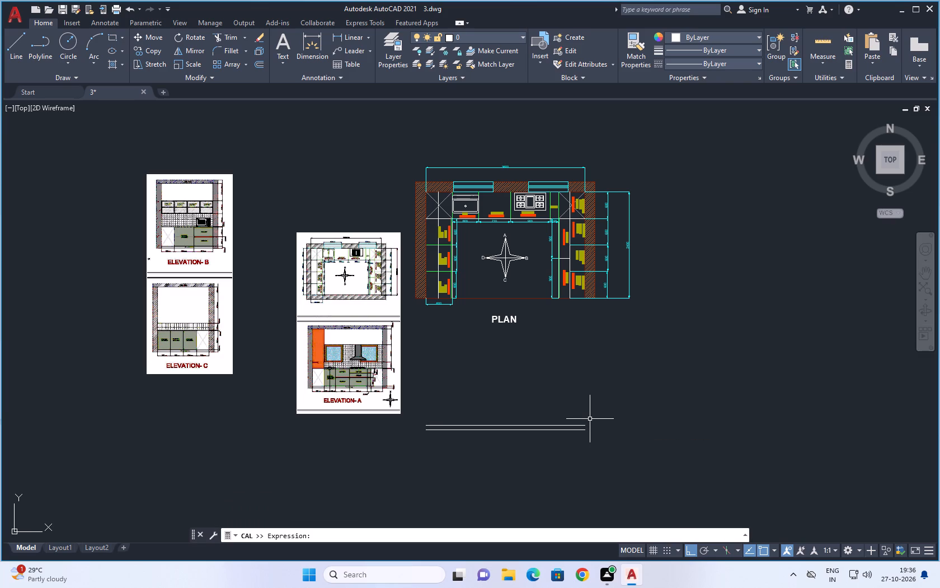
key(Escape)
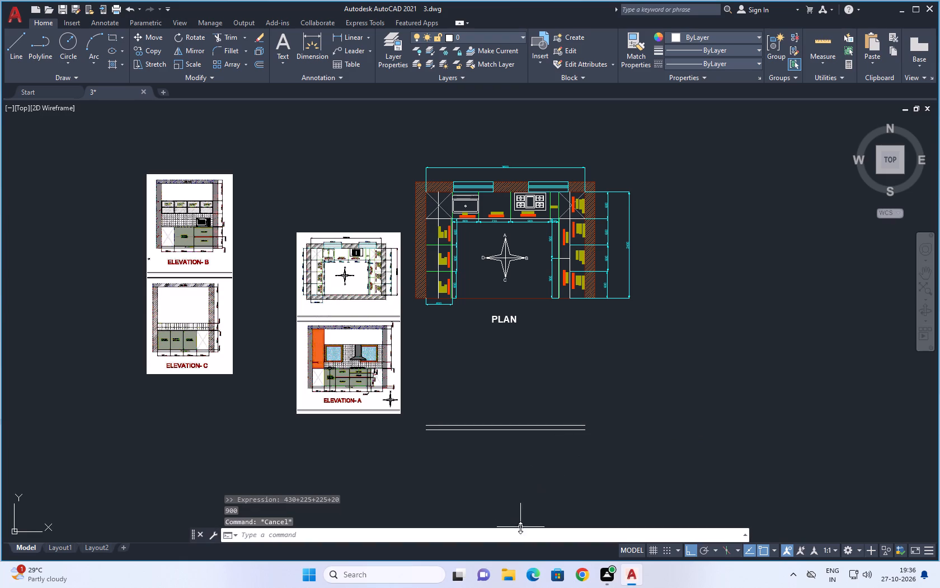
Offset the skirting line of Elevation A upward by 900 to form the underside of the countertop.
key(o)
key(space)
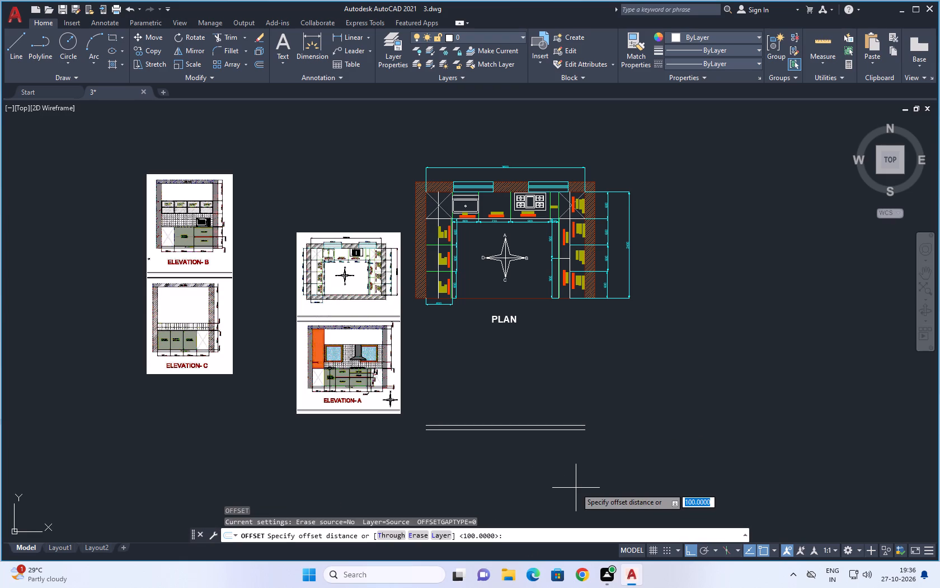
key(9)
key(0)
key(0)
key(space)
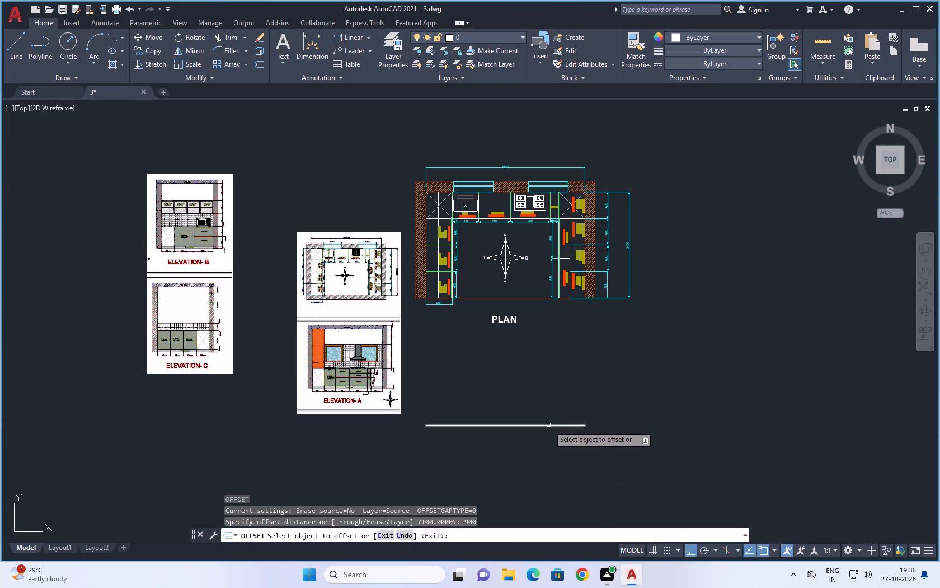
drag(548, 425, 548, 419)
click(548, 380)
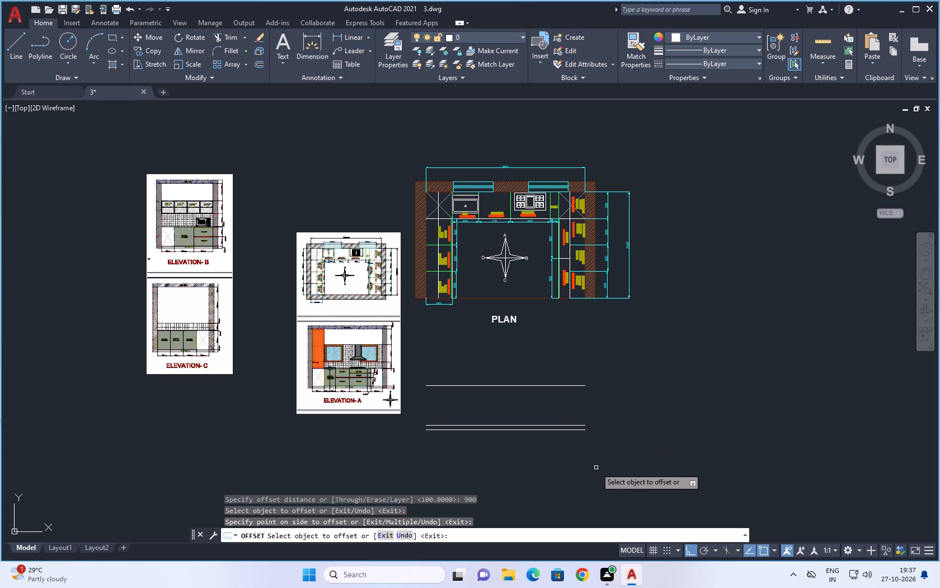
key(space)
Offset the countertop's underside line upward by 30 to form the countertop thickness.
key(space)
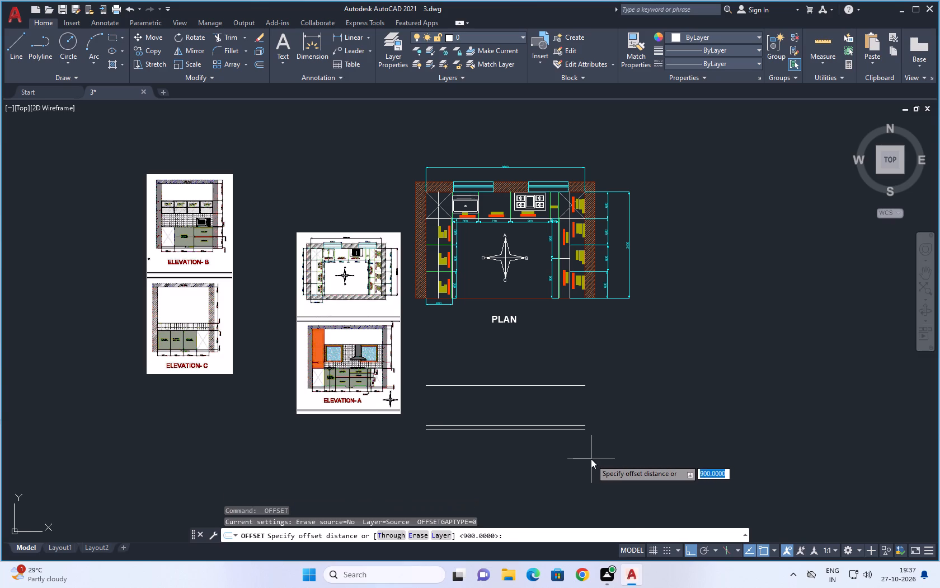
key(3)
key(0)
key(space)
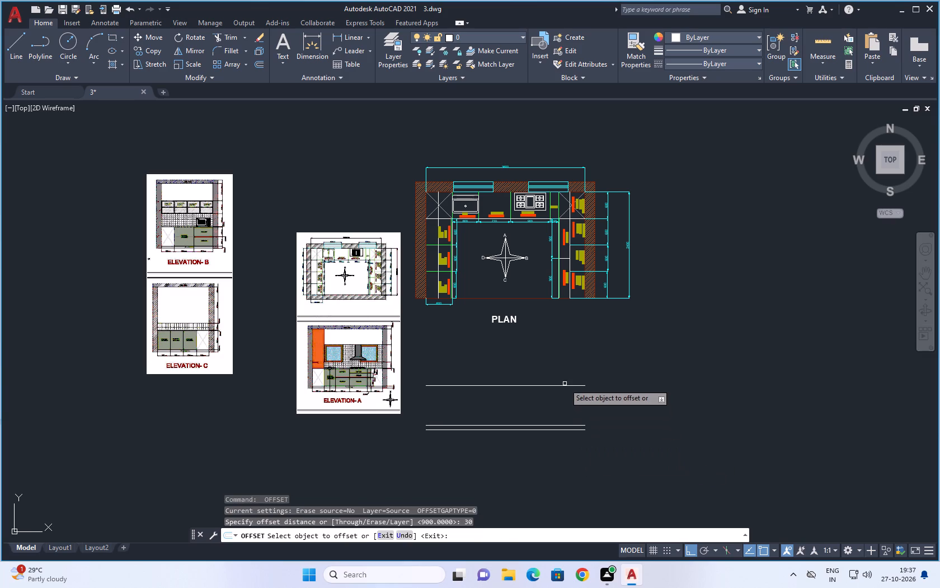
click(565, 385)
click(558, 356)
key(space)
Offset the countertop's top line upward by 300.
key(space)
text(300)
key(space)
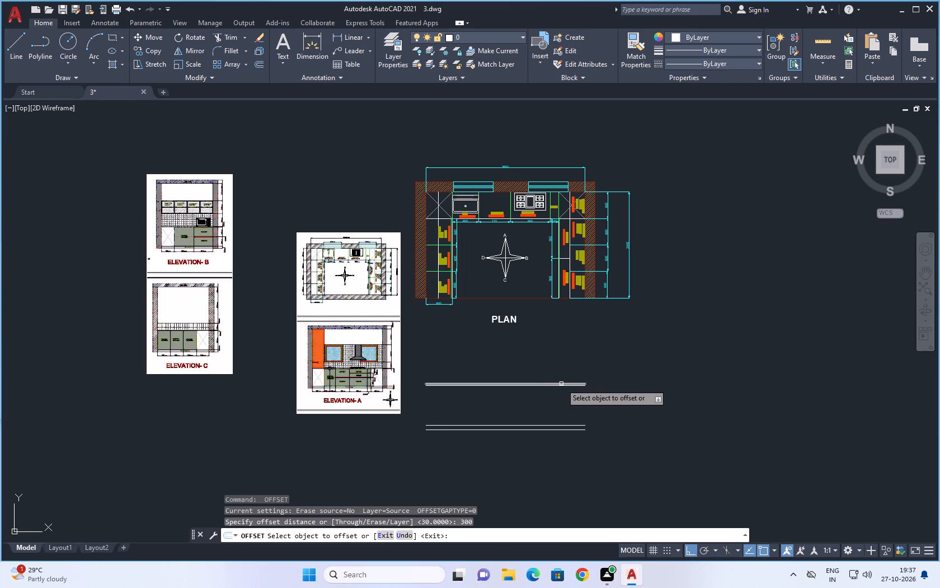
click(561, 384)
click(567, 340)
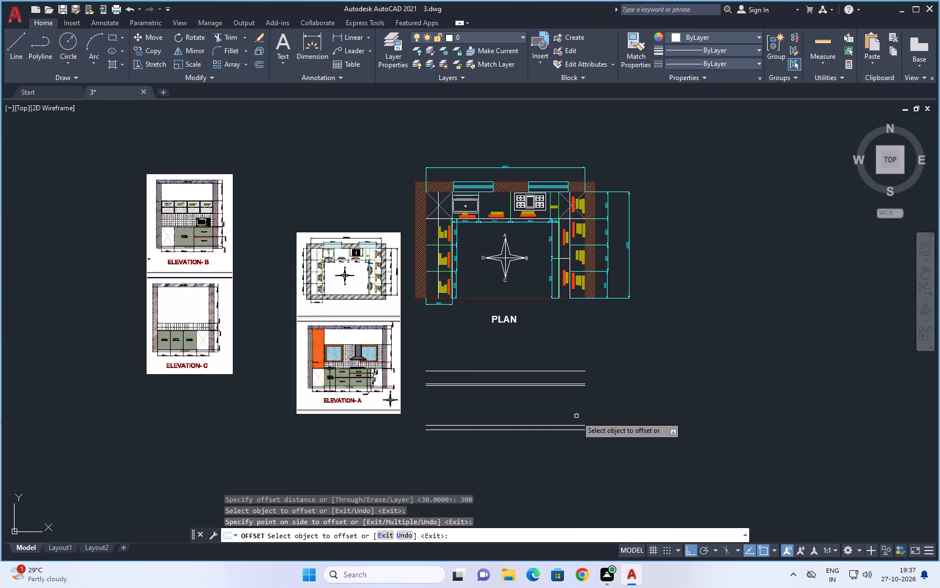
key(space)
Offset the uppermost line of Elevation A upward by 900.
key(space)
text(900)
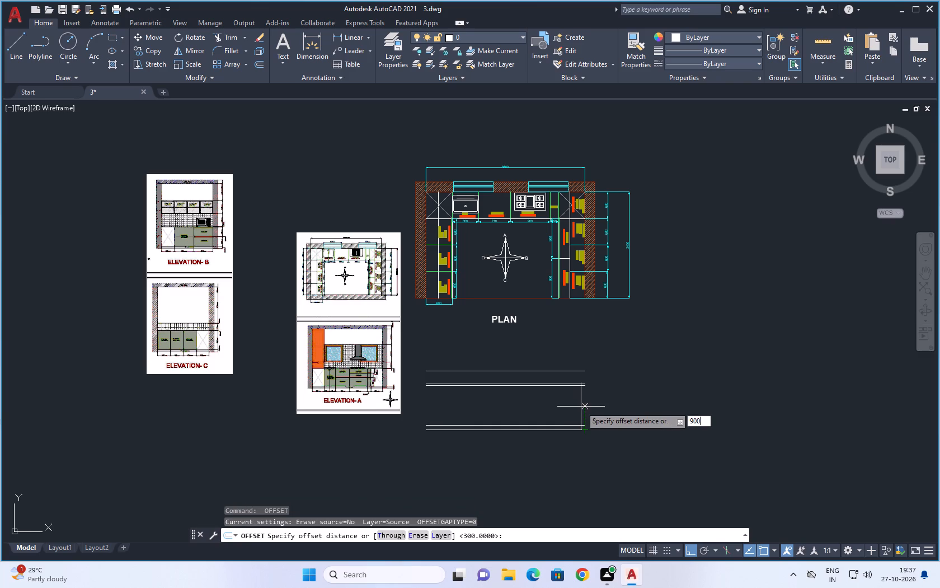
key(space)
click(577, 371)
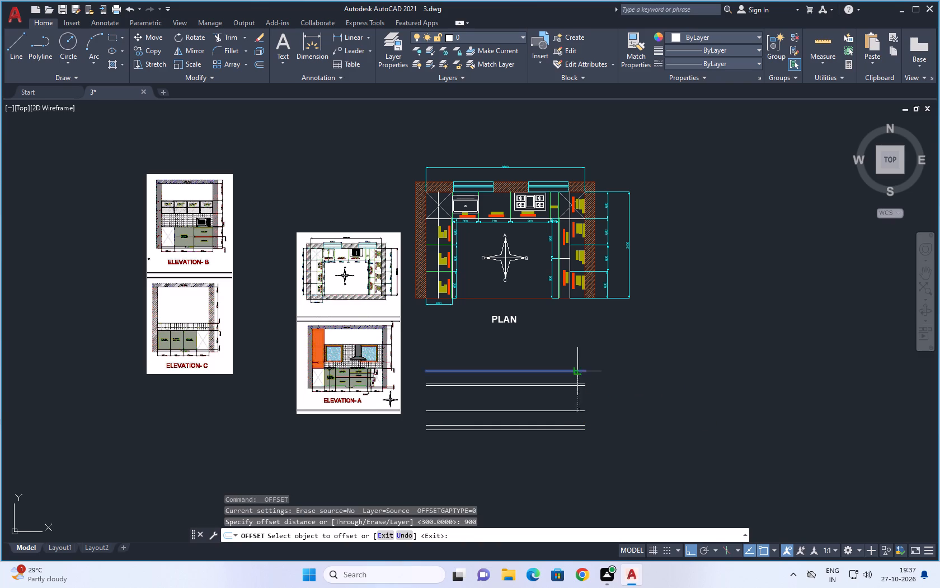
click(577, 338)
key(Escape)
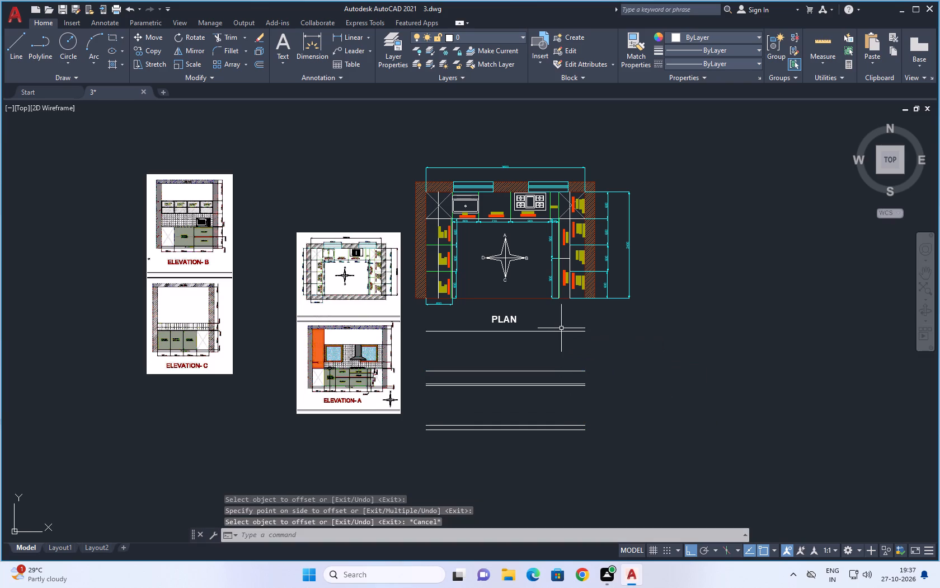
Move all six horizontal Elevation A lines straight down, clear of the PLAN title.
drag(568, 323, 506, 470)
key(m)
key(space)
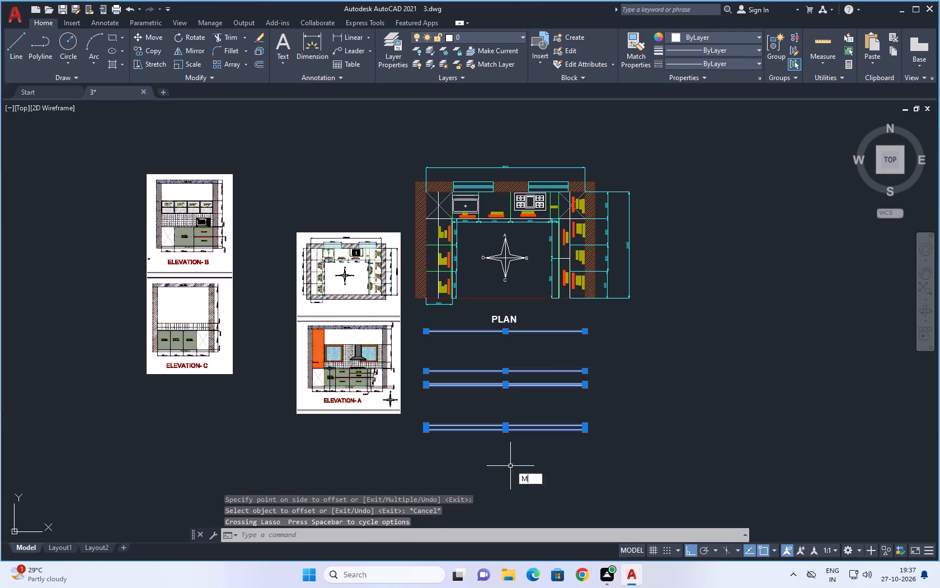
click(425, 431)
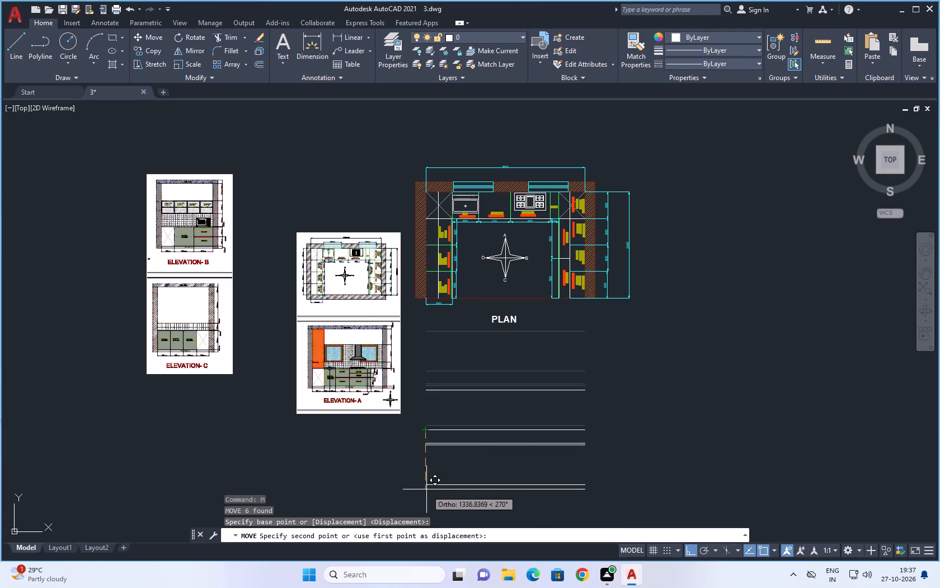
click(426, 496)
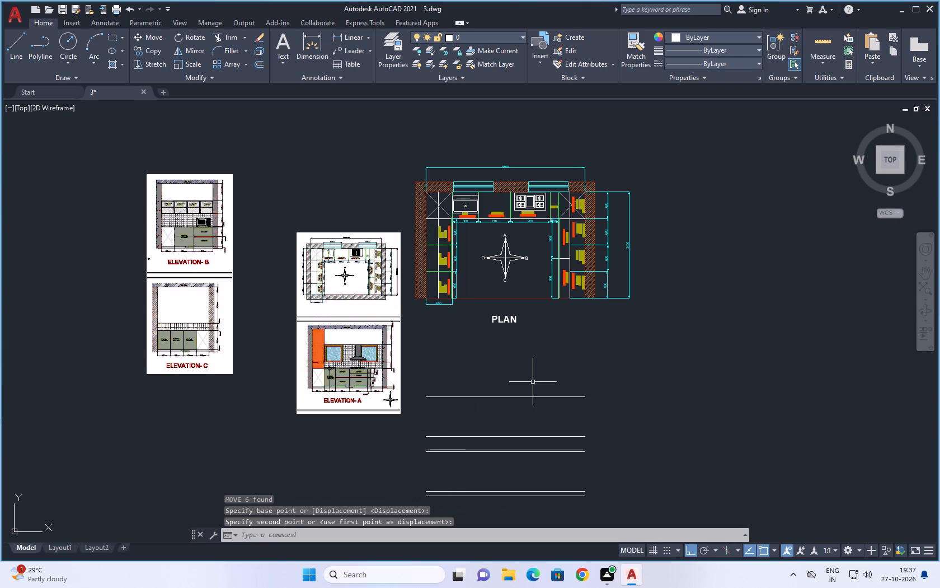
Offset the uppermost line of Elevation A upward by 818.
scroll(525, 511, up, 2)
scroll(525, 486, down, 1)
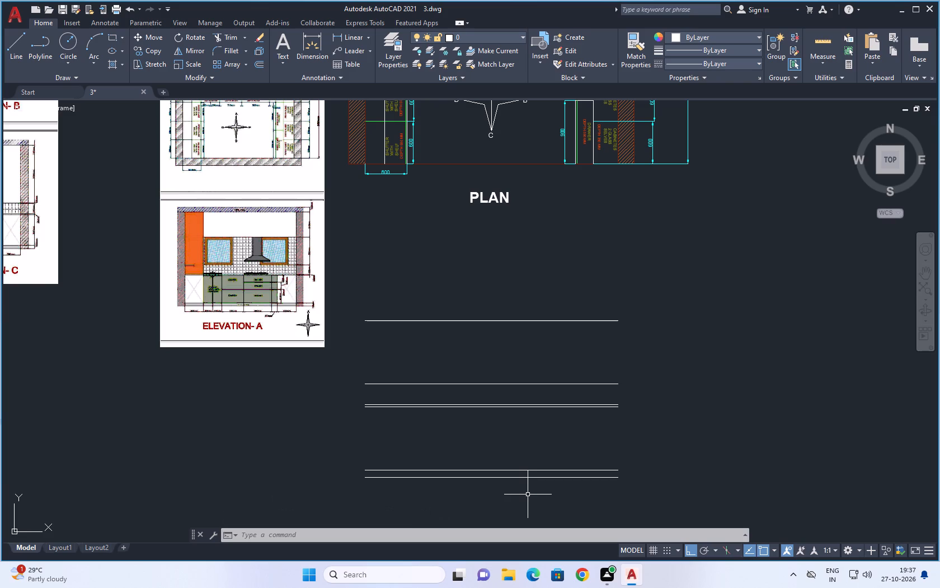
text(O)
key(space)
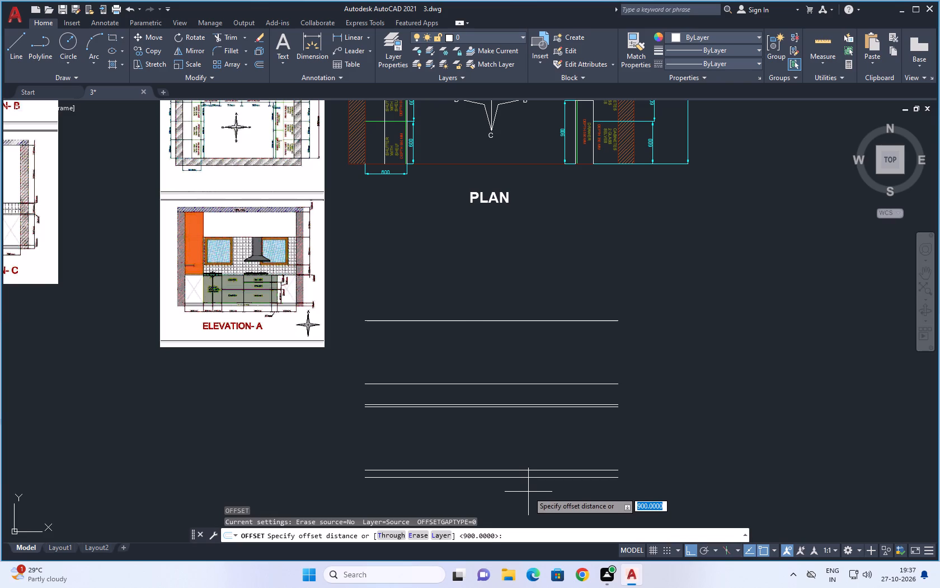
text(818)
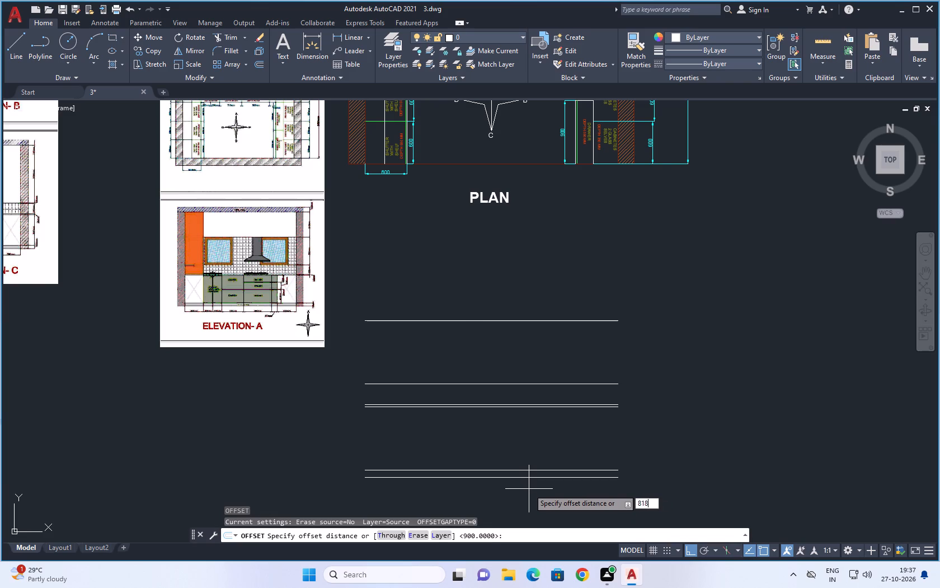
key(space)
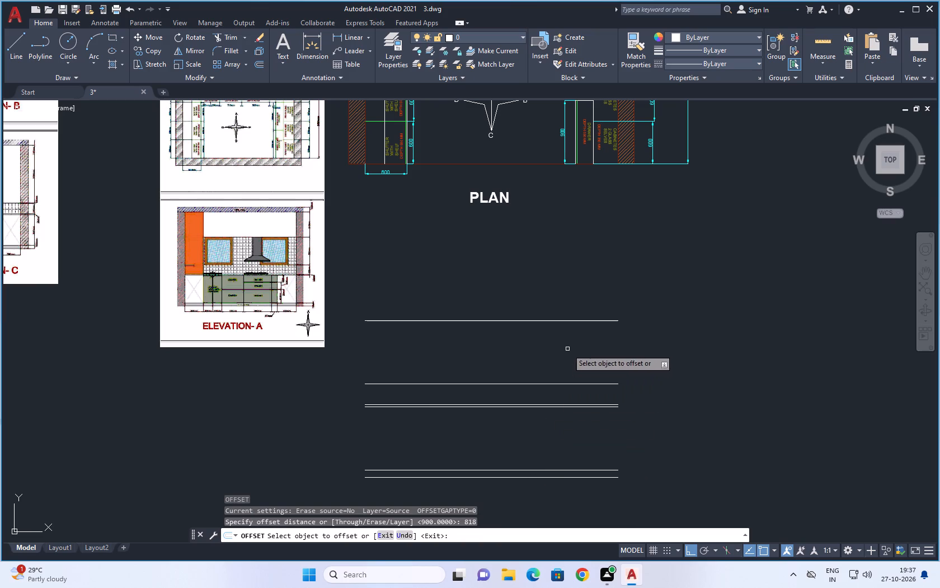
click(582, 321)
click(582, 295)
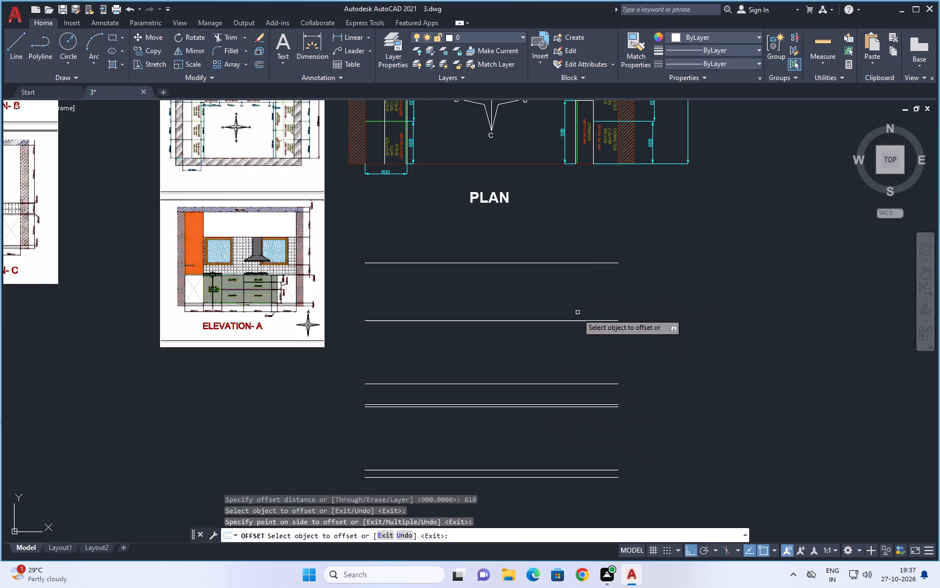
key(space)
Offset the uppermost line of Elevation A upward by 150.
key(space)
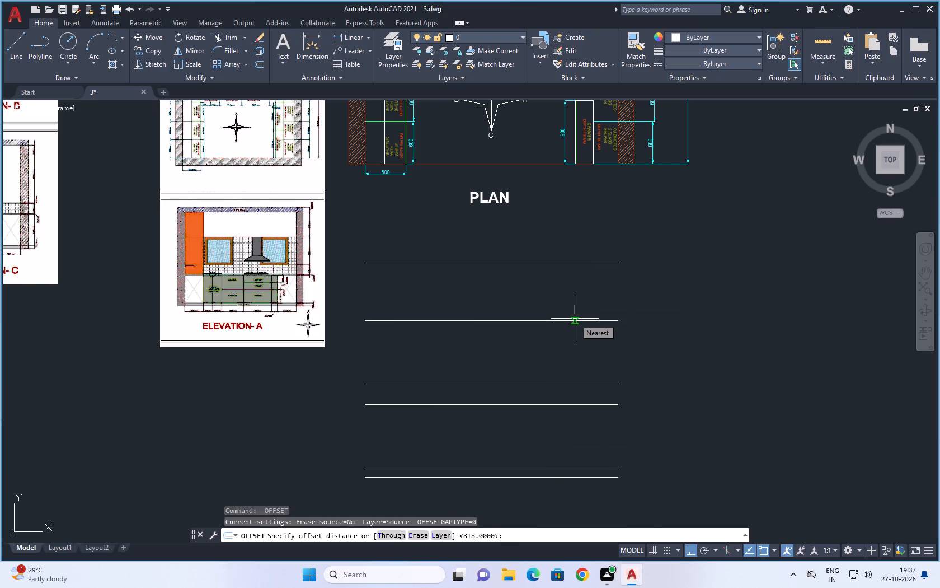
text(150)
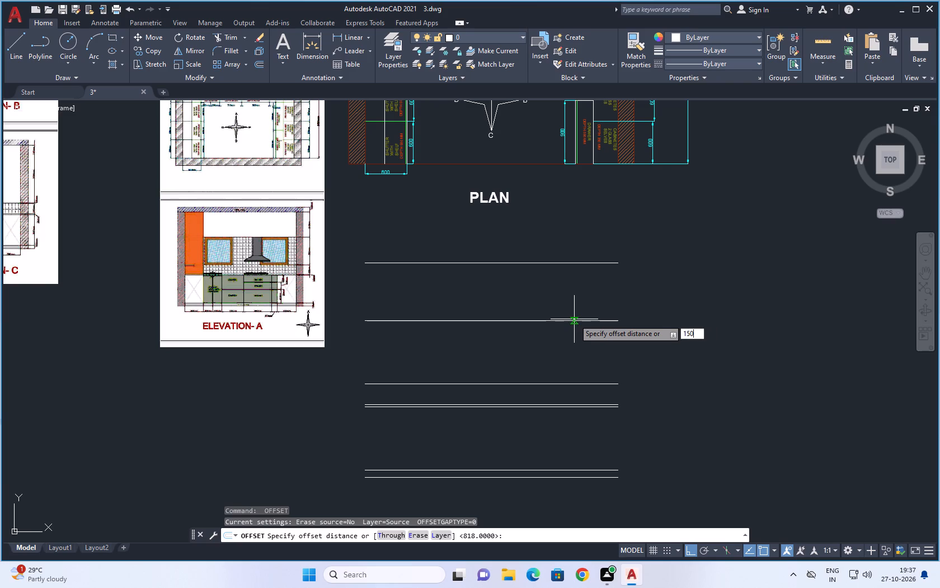
key(space)
click(605, 262)
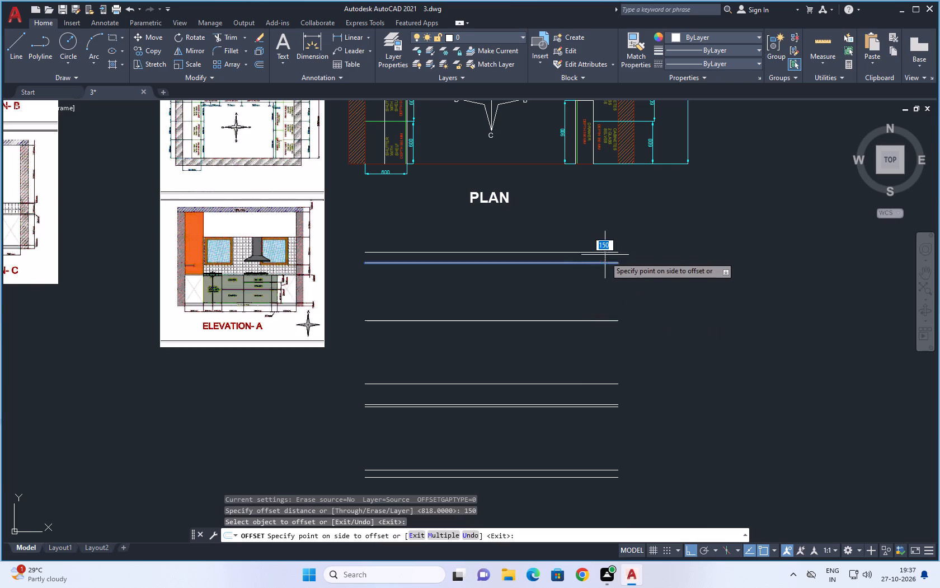
click(608, 218)
key(Escape)
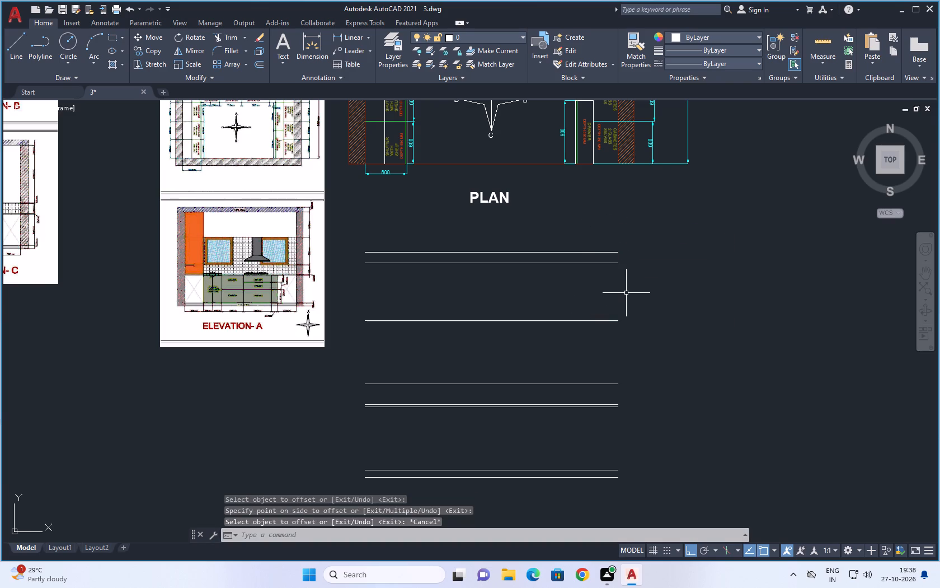
key(Escape)
Draw vertical lines from the top to the bottom horizontal line, closing both ends of Elevation A.
key(l)
key(space)
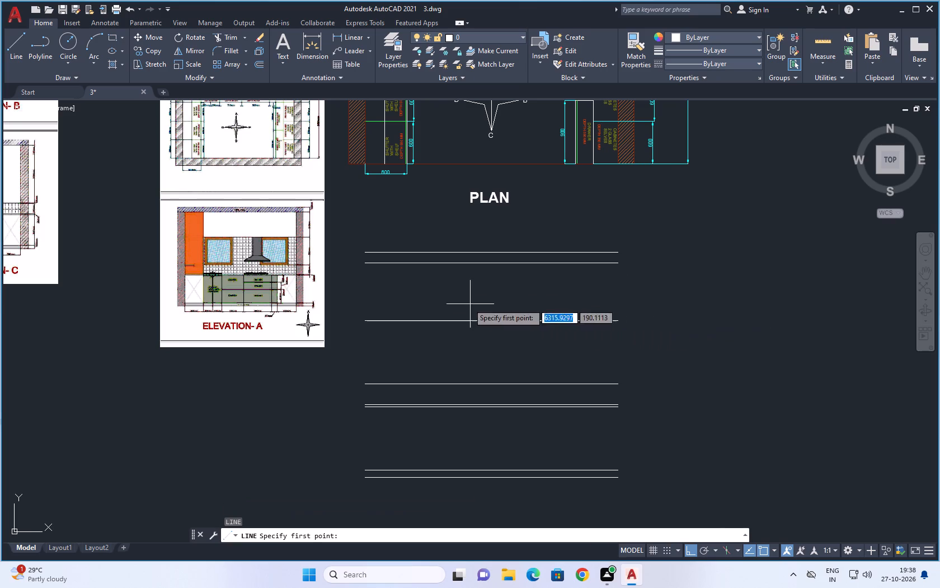
click(365, 254)
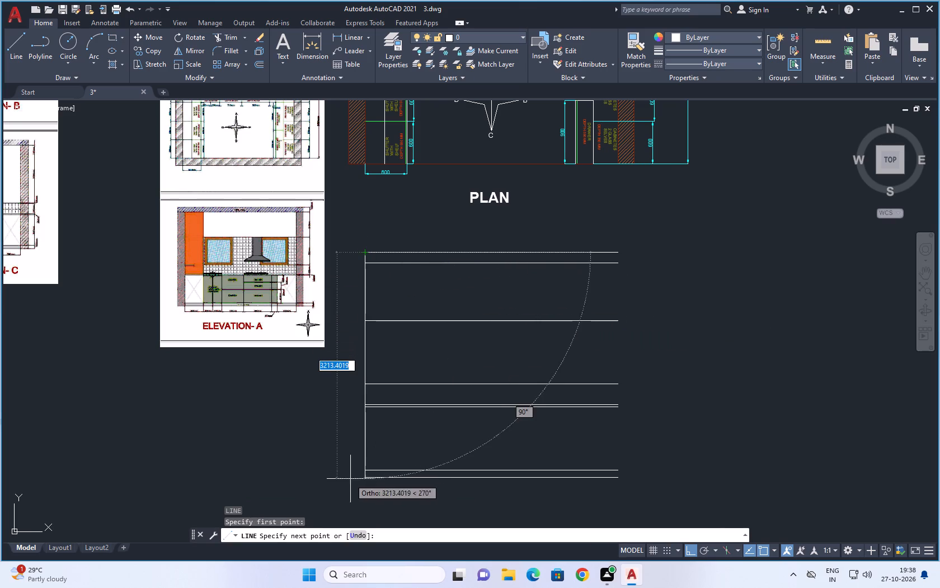
click(364, 479)
key(space)
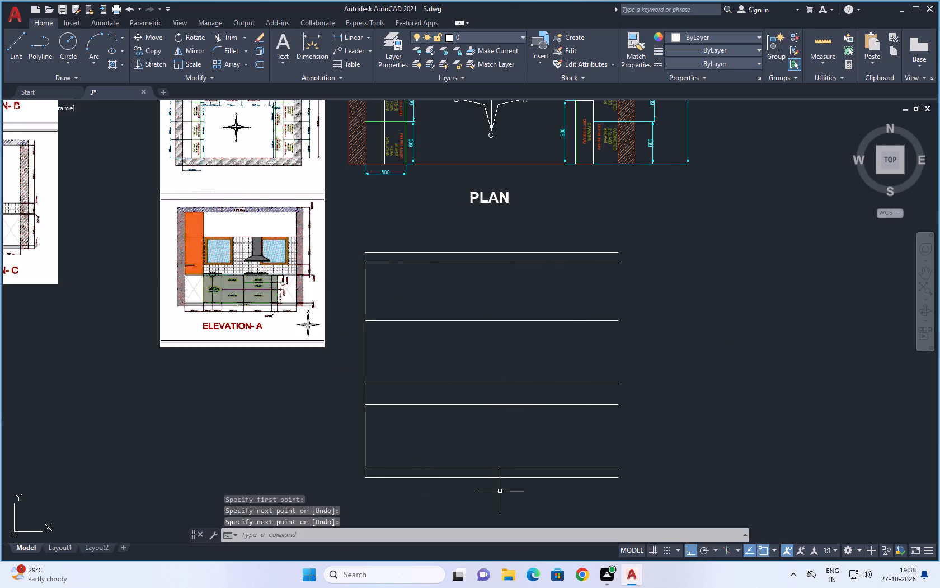
key(l)
key(space)
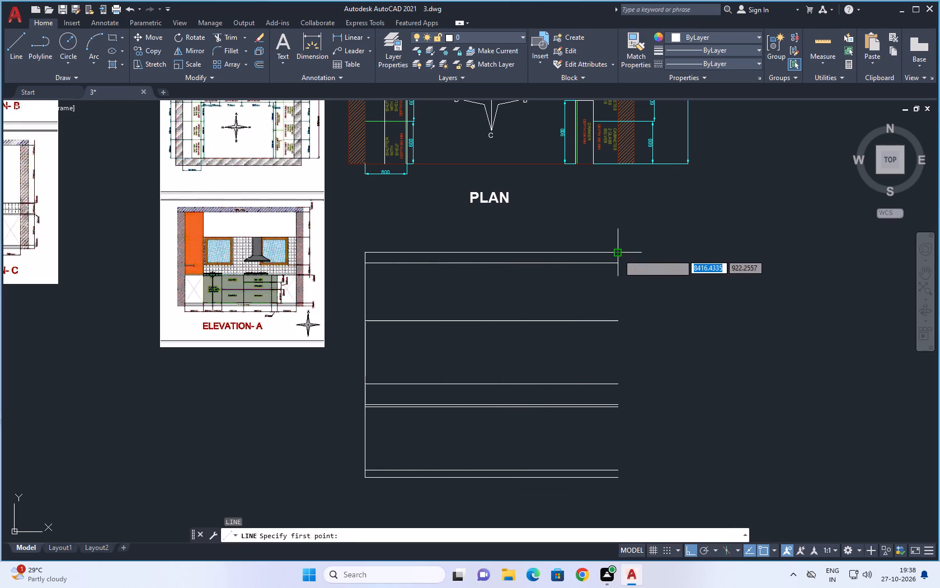
click(618, 254)
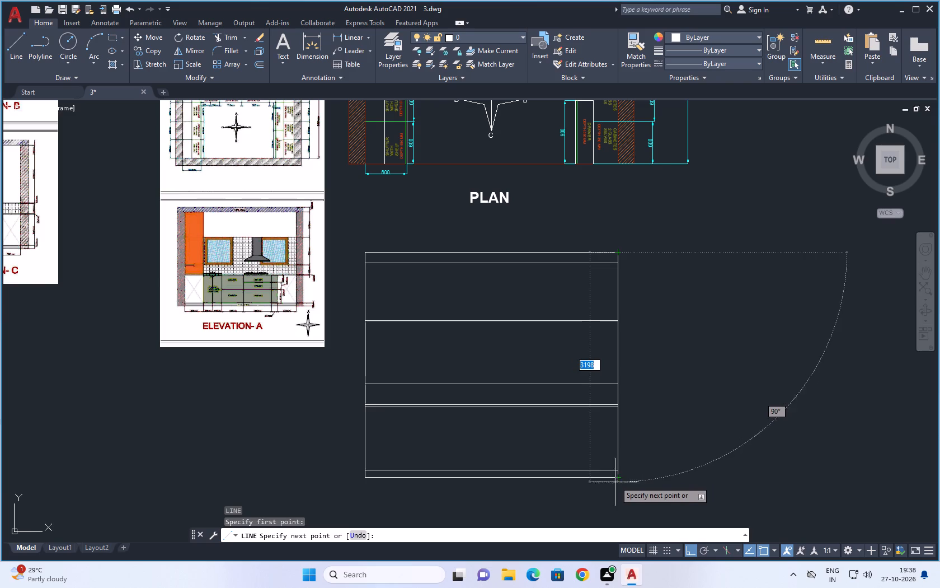
click(615, 479)
key(Escape)
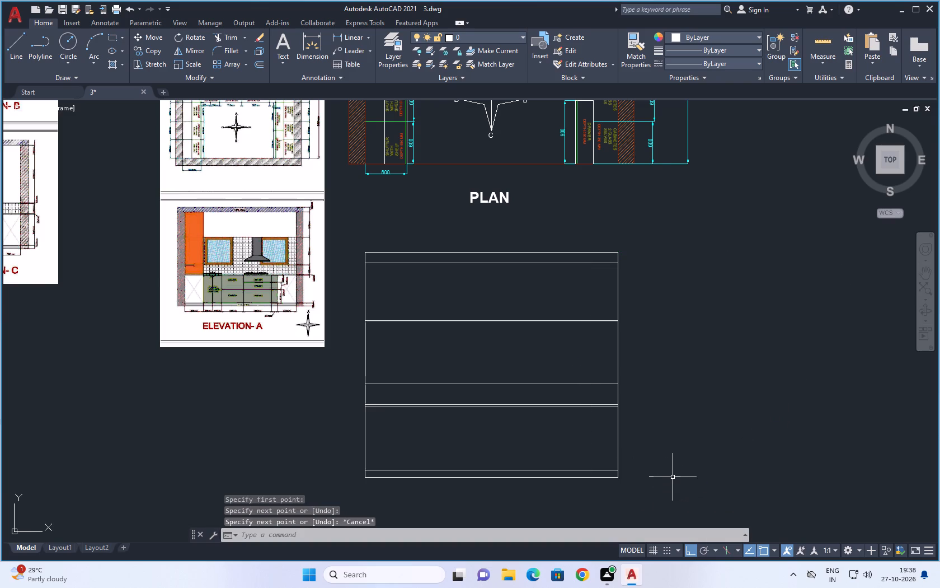
Offset Elevation A's two vertical end lines outward by 230 for the side wall thickness.
key(o)
key(space)
text(23)
key(0)
key(space)
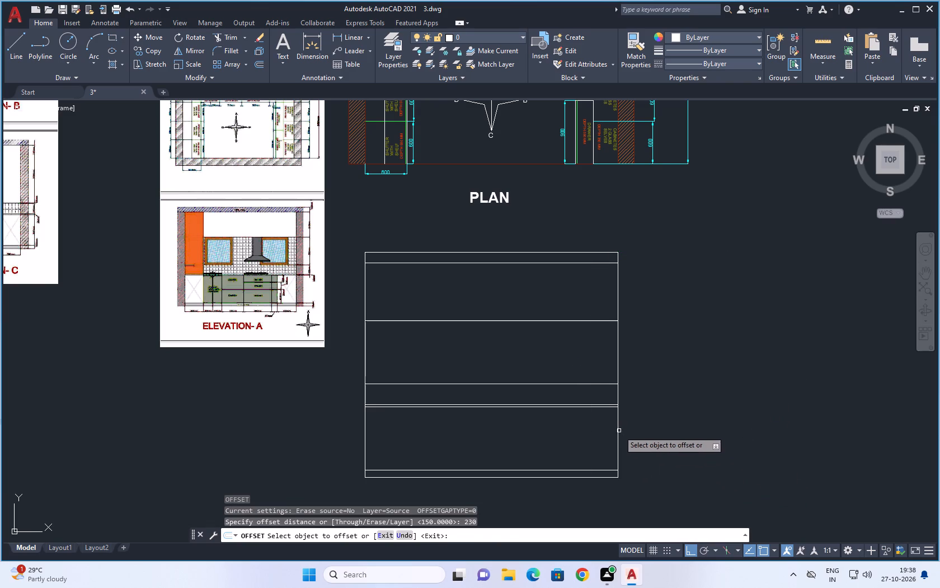
click(616, 431)
click(694, 424)
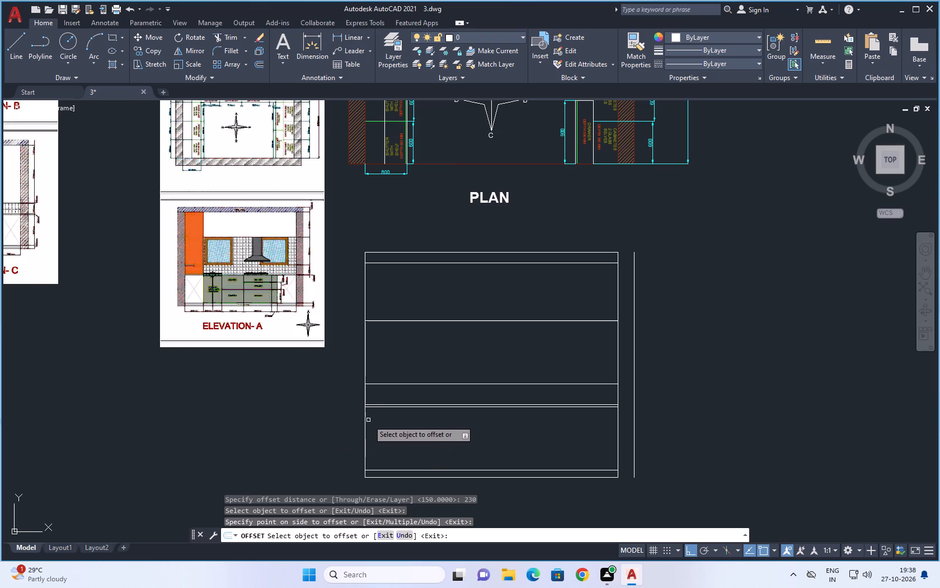
click(363, 422)
click(253, 450)
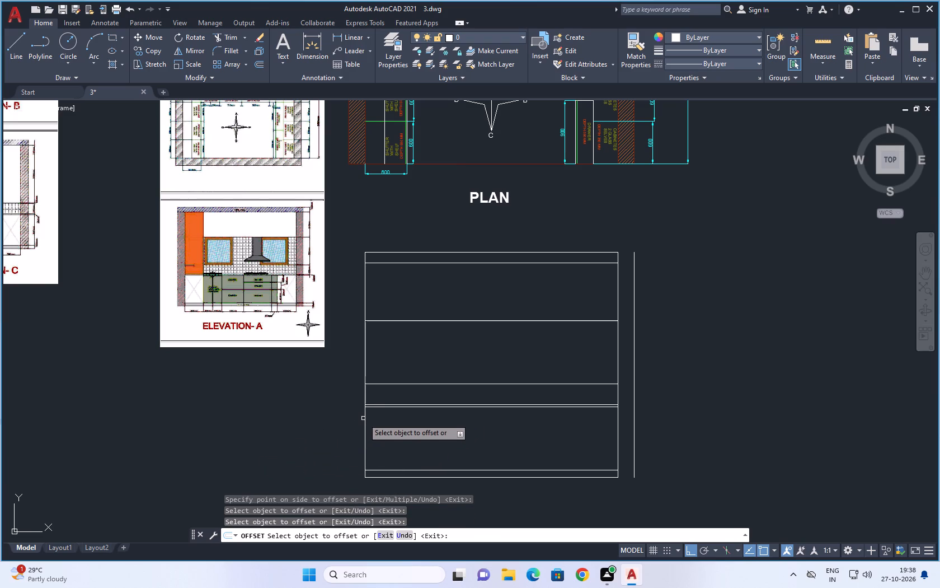
drag(364, 417, 356, 415)
click(313, 414)
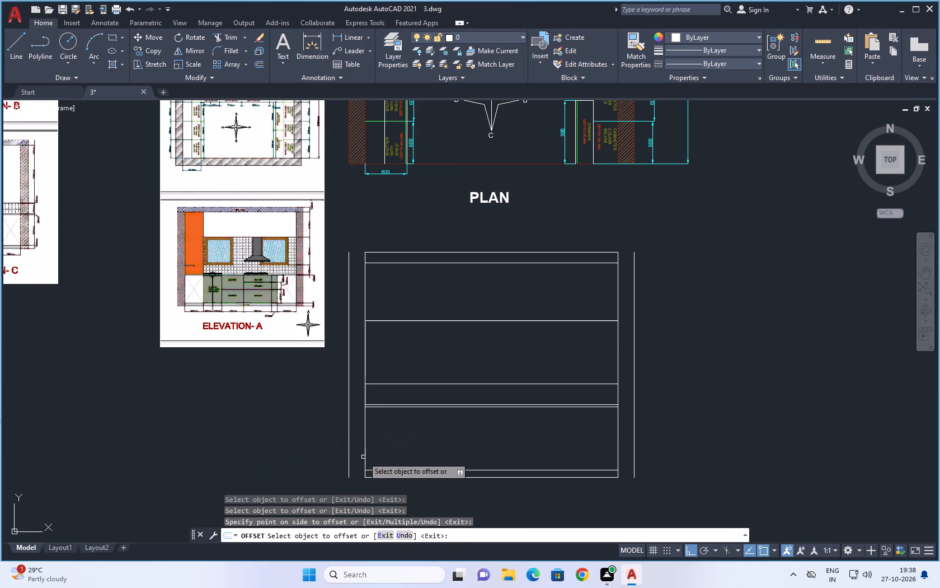
key(Escape)
Extend Elevation A's top two horizontal lines and its bottom line to the outer wall lines on both sides.
key(e)
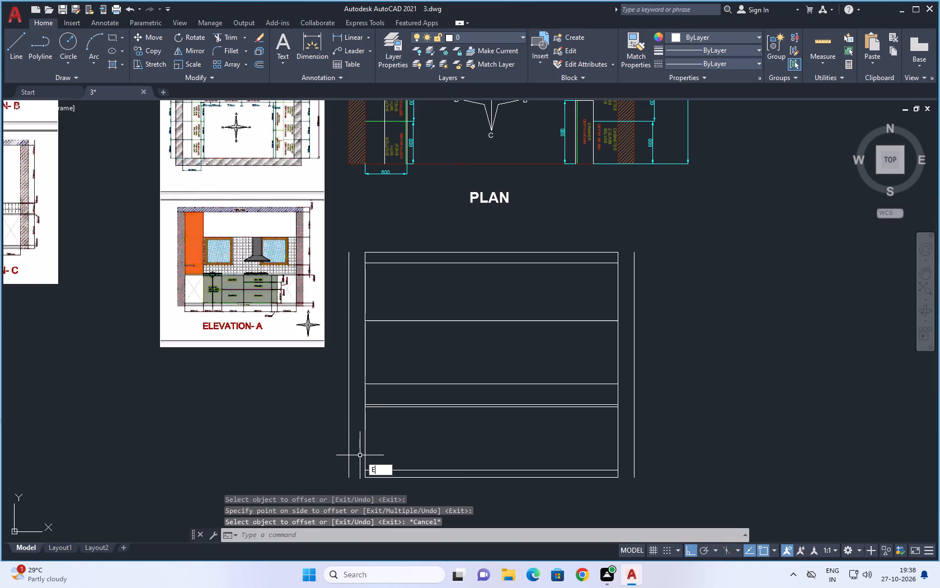
key(x)
key(space)
key(space)
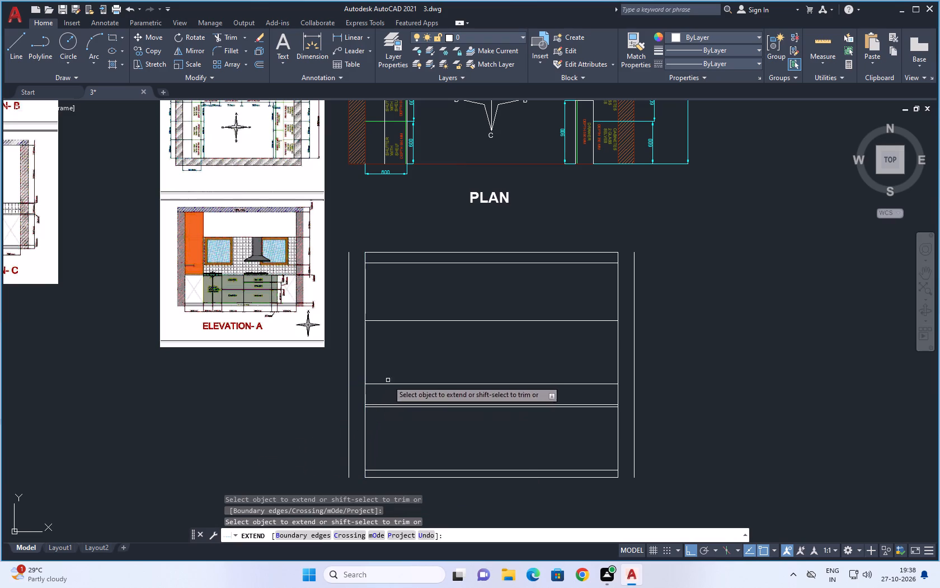
click(369, 254)
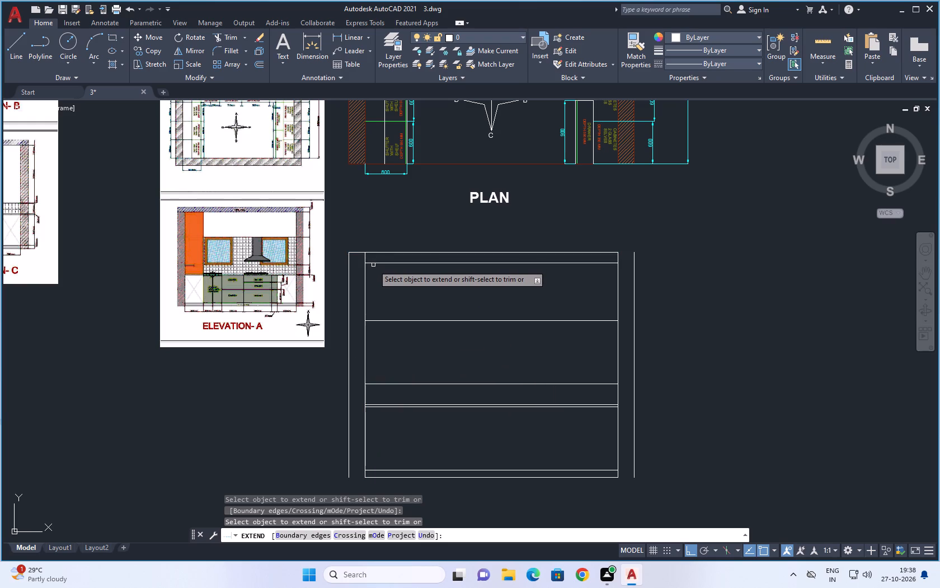
click(377, 263)
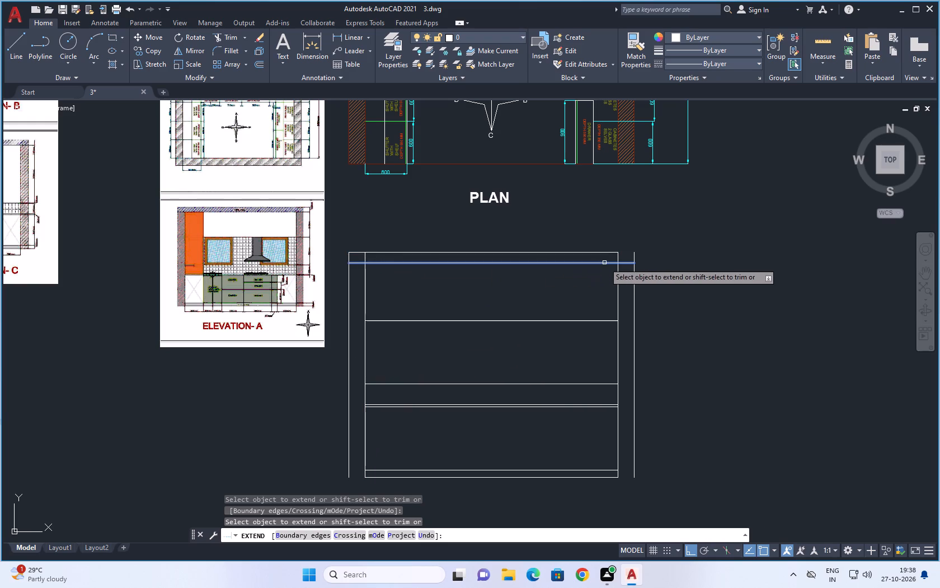
click(604, 263)
click(610, 253)
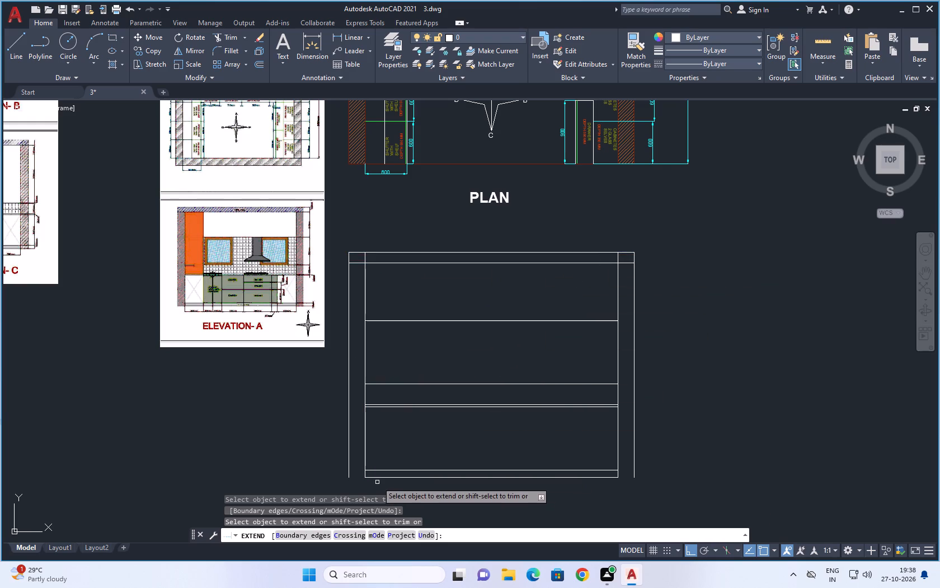
click(372, 477)
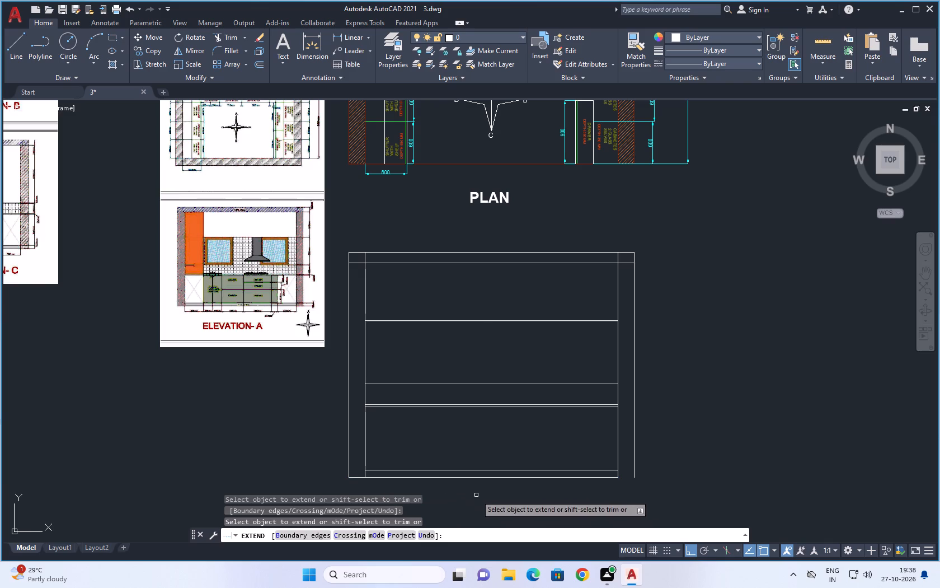
click(613, 477)
key(Escape)
key(Escape)
key(Escape)
key(Escape)
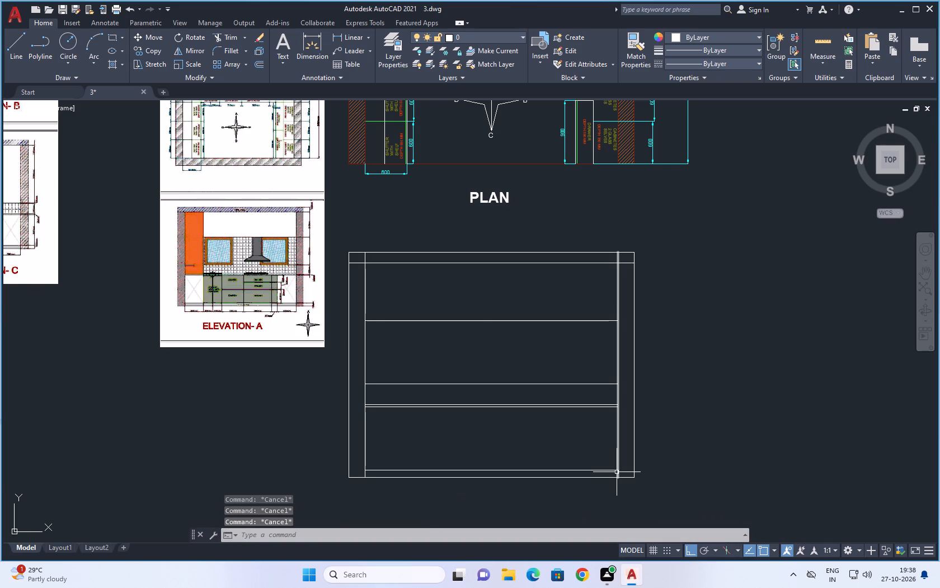
Trim the two inner wall lines where they cross the 150 slab strip at Elevation A's top.
text(TR)
key(space)
key(space)
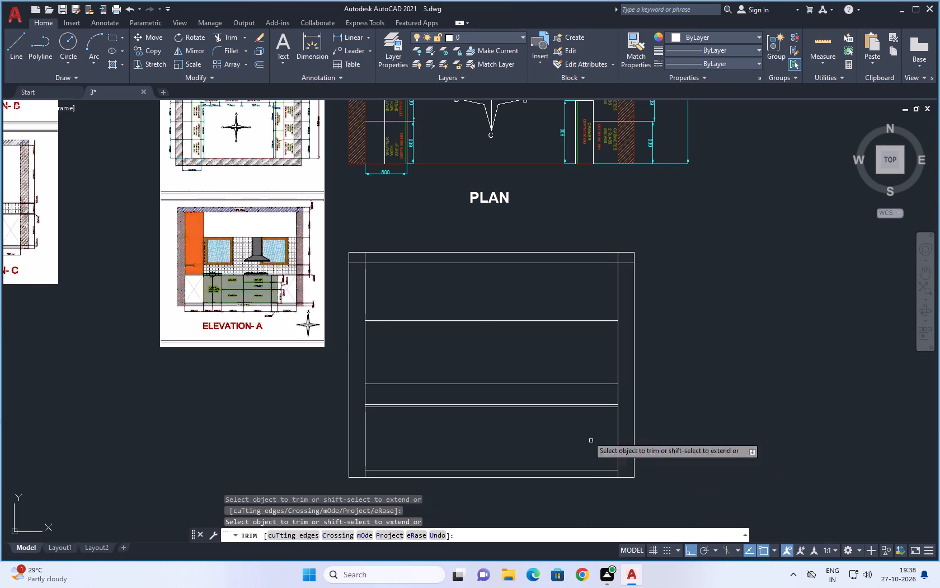
click(365, 258)
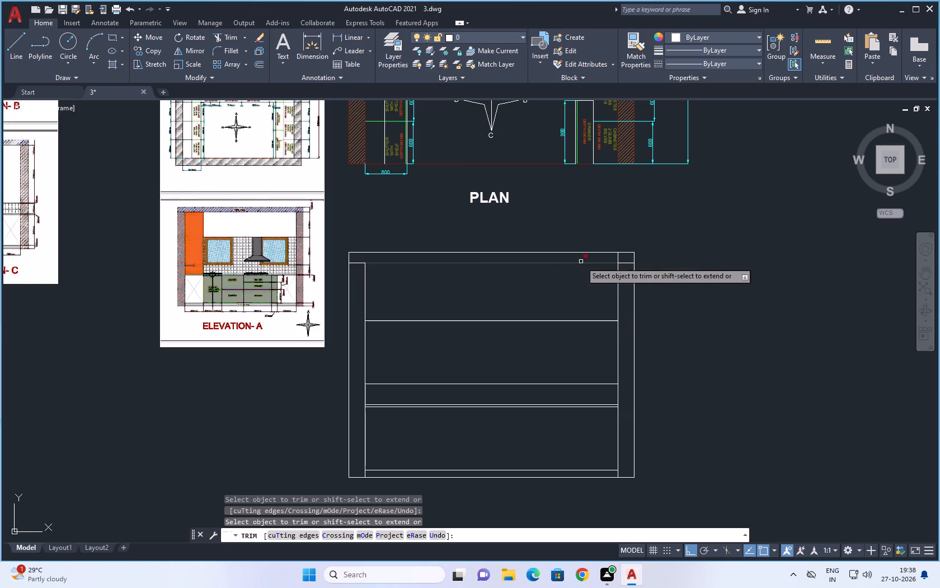
click(617, 257)
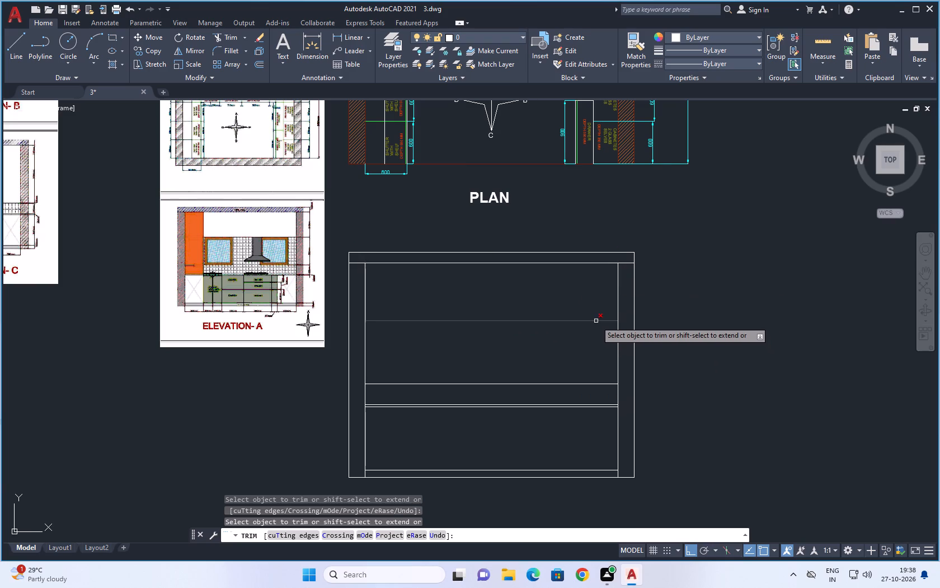
key(Escape)
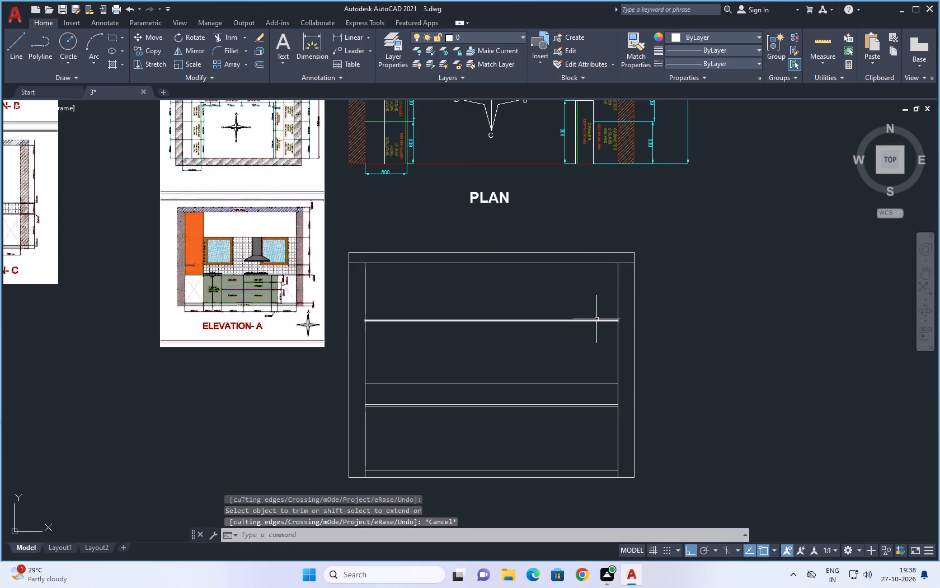
Offset the left inner wall line of Elevation A inward by 600.
text(O)
key(space)
key(6)
text(00)
key(space)
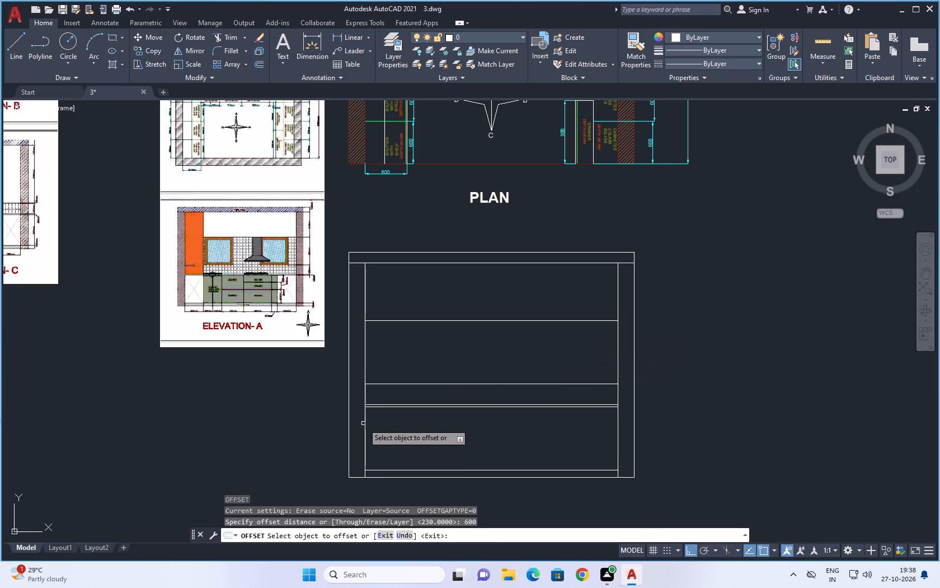
click(365, 420)
click(440, 416)
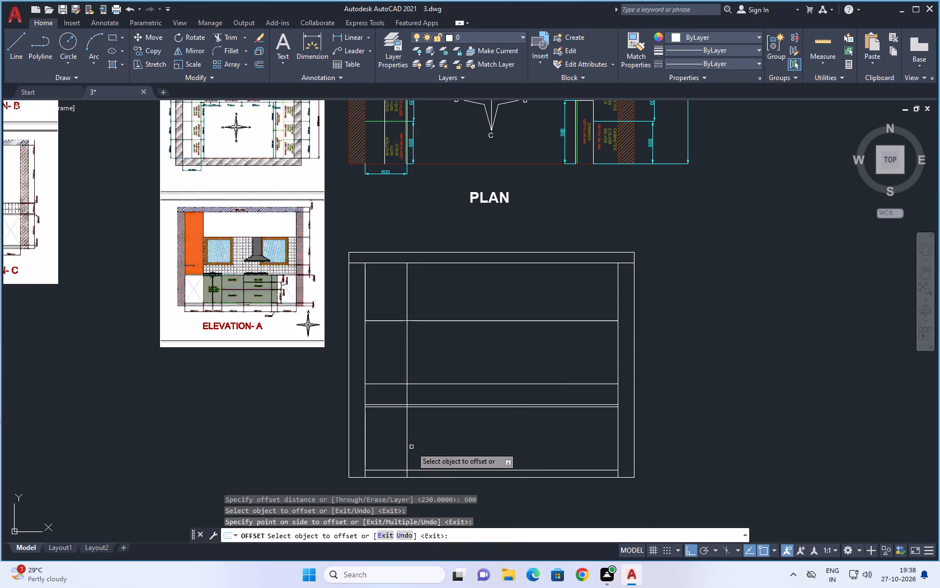
key(Escape)
Trim the two horizontal lines above the countertop out of the 600-wide bay beside Elevation A's left wall.
text(TR)
key(space)
key(space)
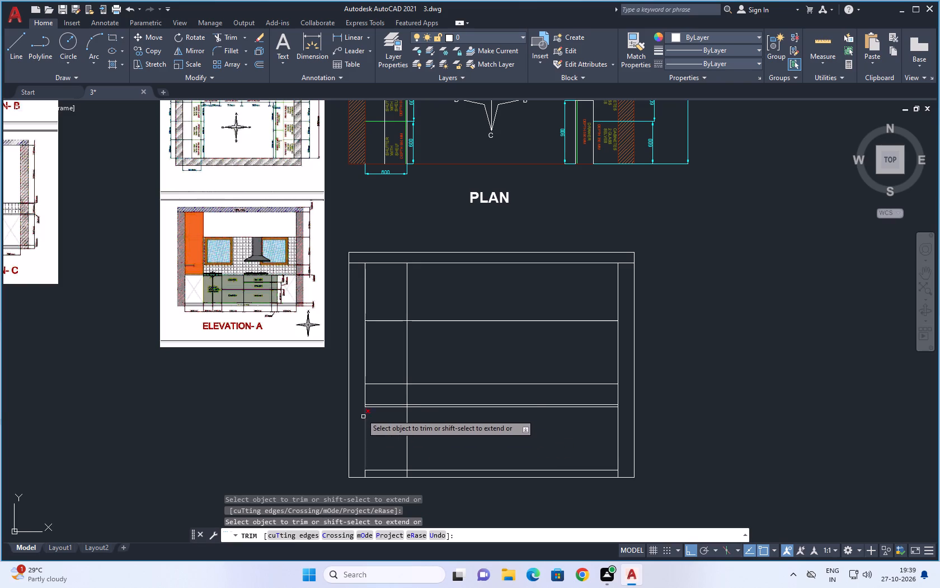
drag(396, 305, 379, 388)
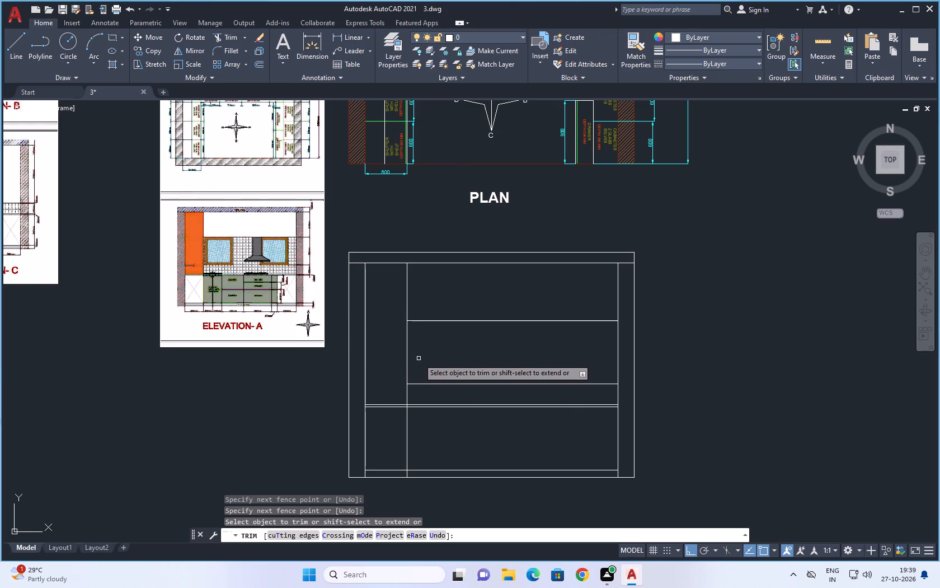
key(Escape)
Draw a vertical line from the left edge of the plan's sink-side window down to the lower window line in Elevation A.
text(L)
key(space)
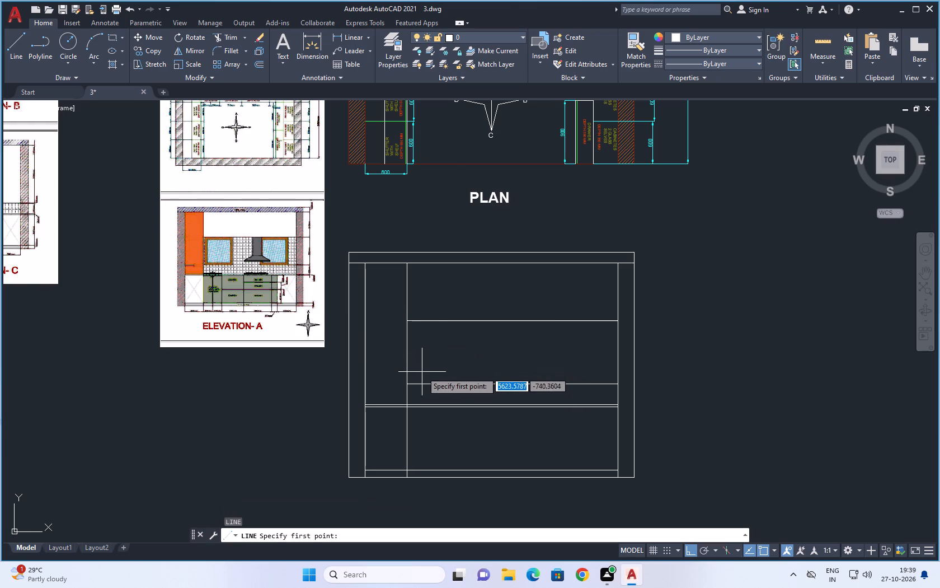
scroll(422, 374, down, 1)
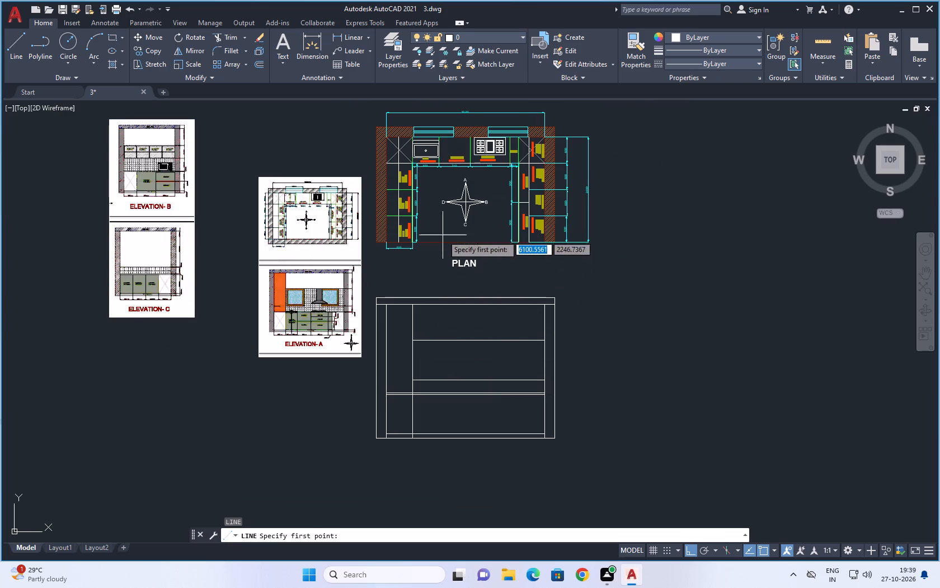
scroll(413, 136, up, 3)
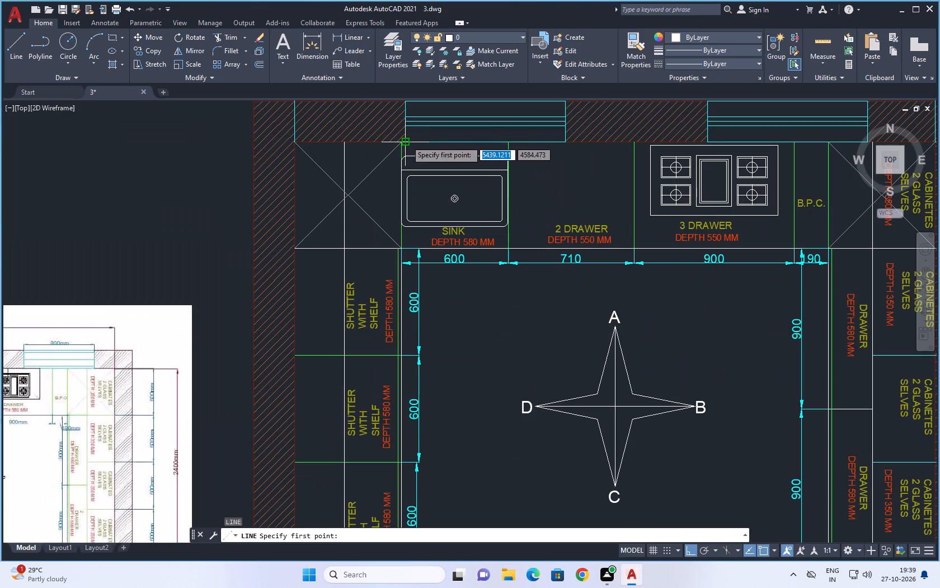
click(406, 141)
scroll(406, 141, down, 5)
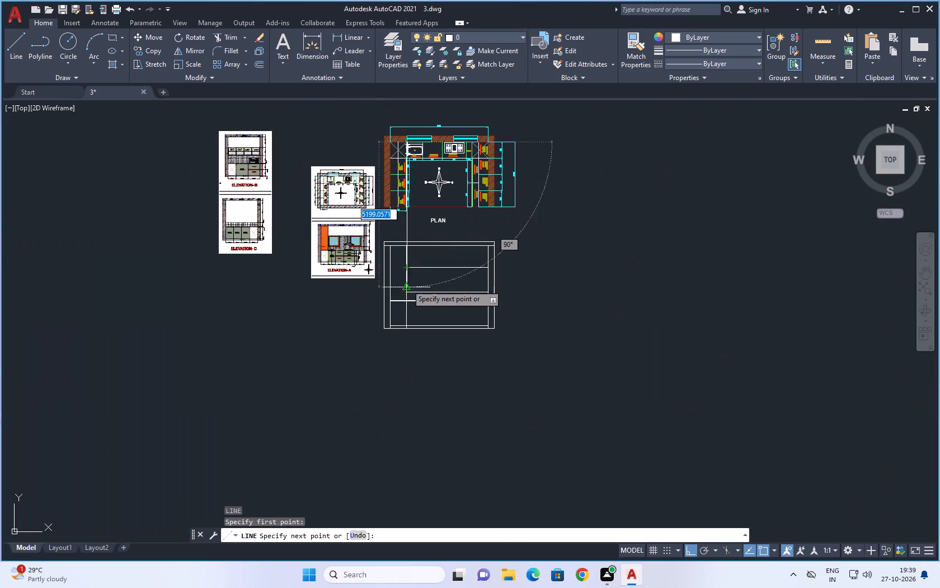
scroll(408, 288, up, 4)
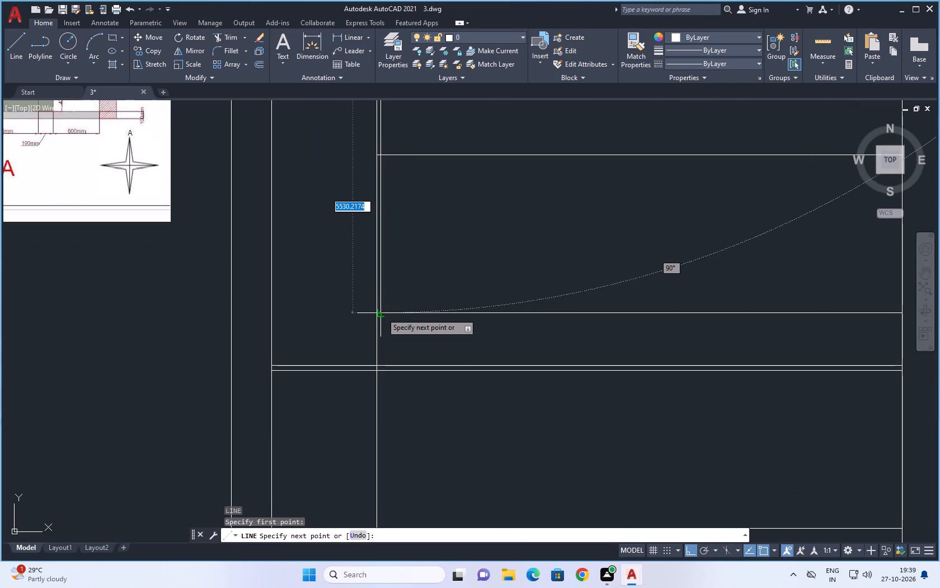
click(382, 313)
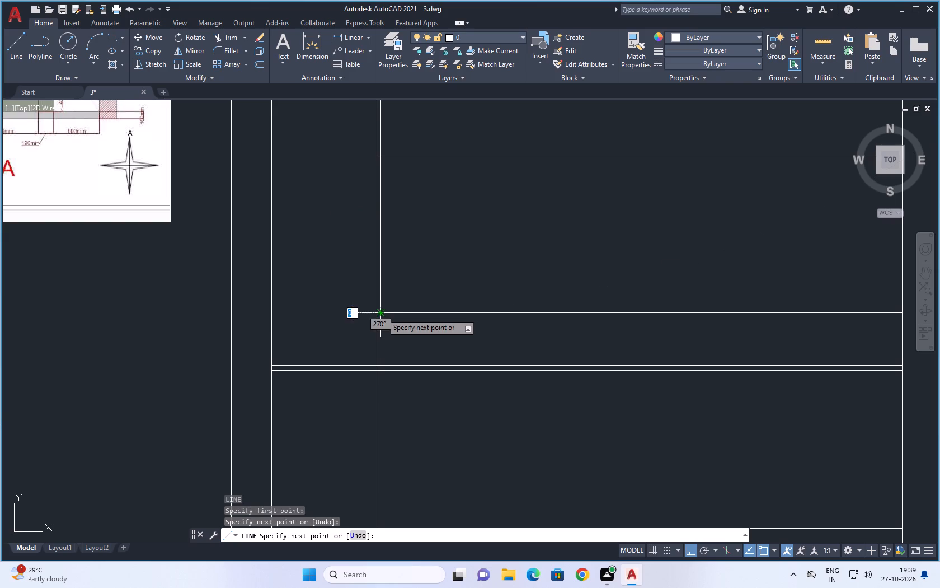
key(Escape)
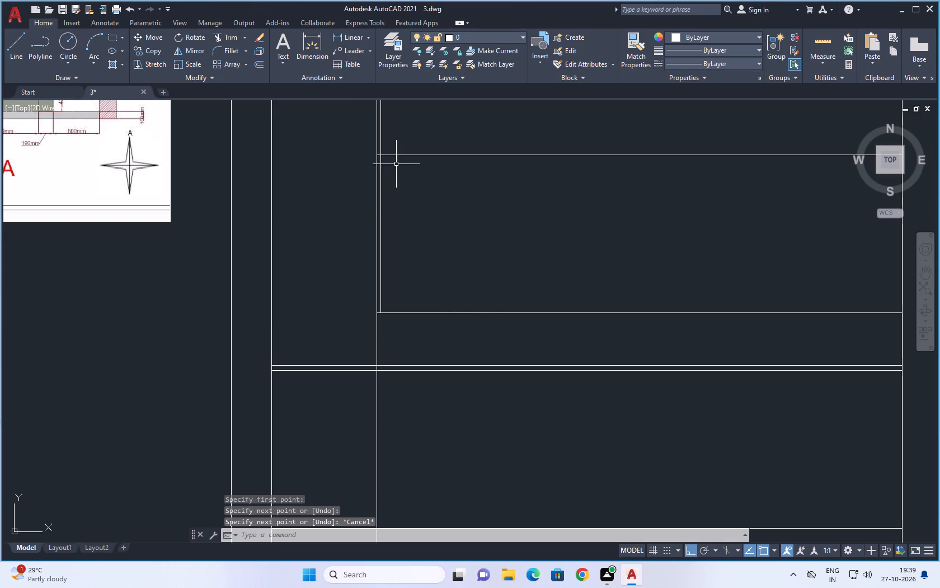
Trim the projected sink-window edge line above the upper window line in Elevation A.
text(TR)
key(space)
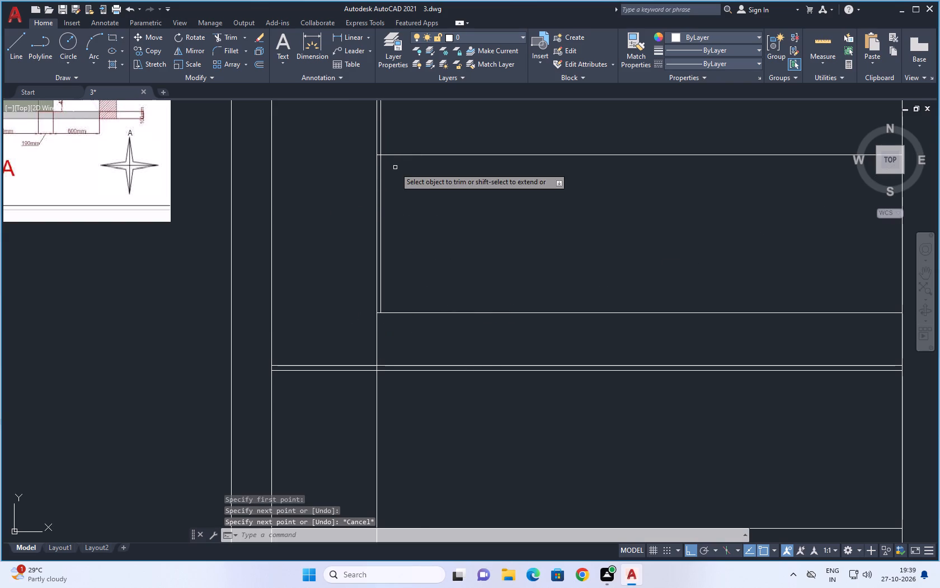
key(space)
click(380, 146)
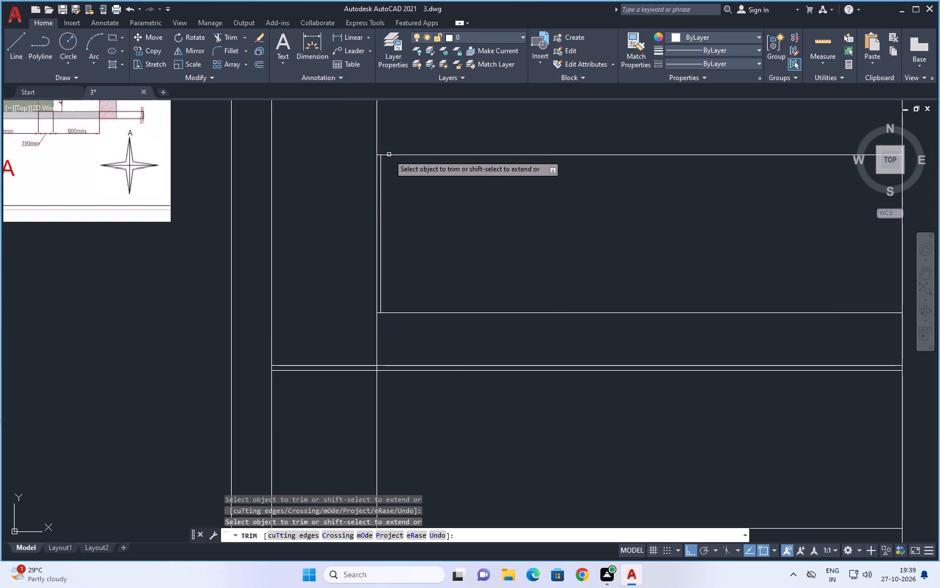
scroll(419, 280, down, 3)
key(Escape)
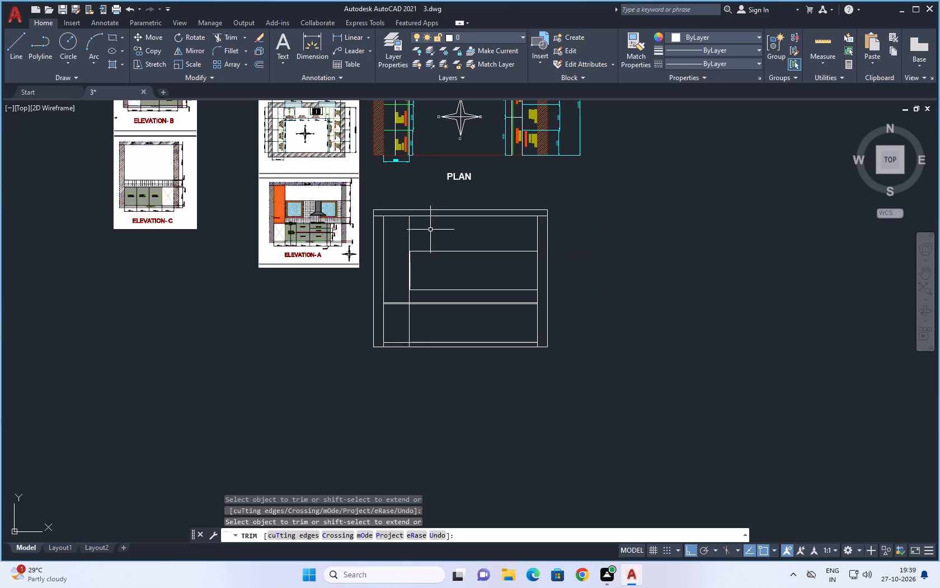
Offset the sink-side window's left edge by 900 to the right in Elevation A.
text(O 90)
text(0)
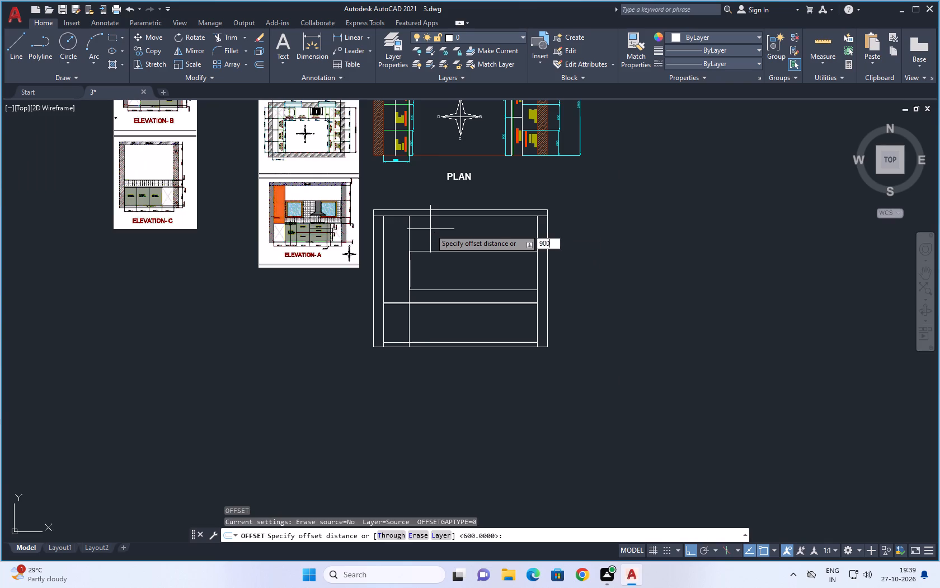
key(space)
scroll(406, 267, up, 3)
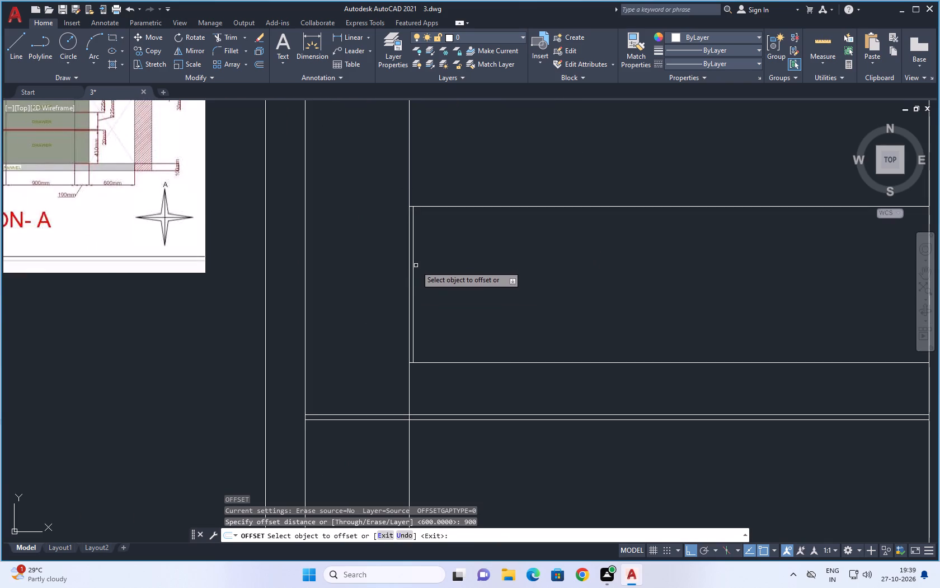
click(414, 271)
click(601, 273)
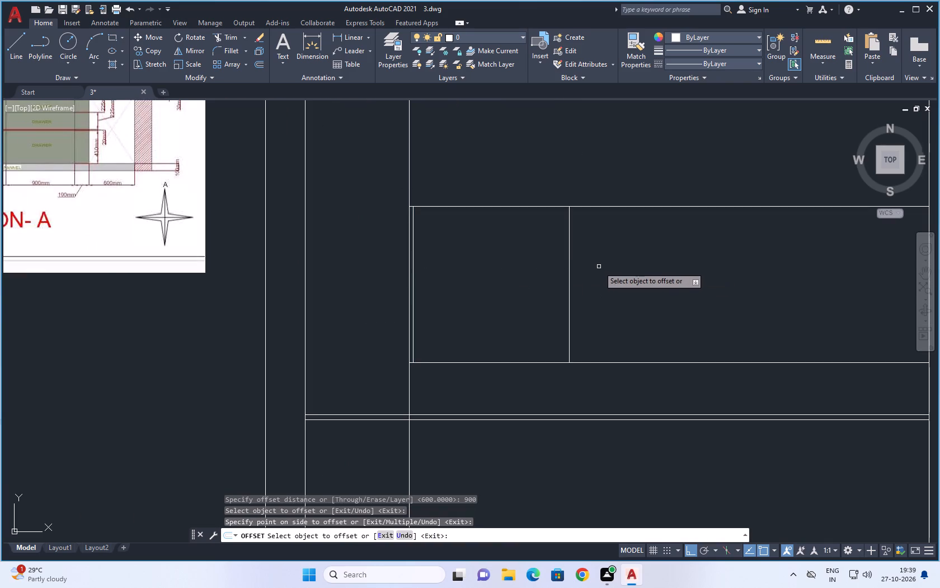
key(Escape)
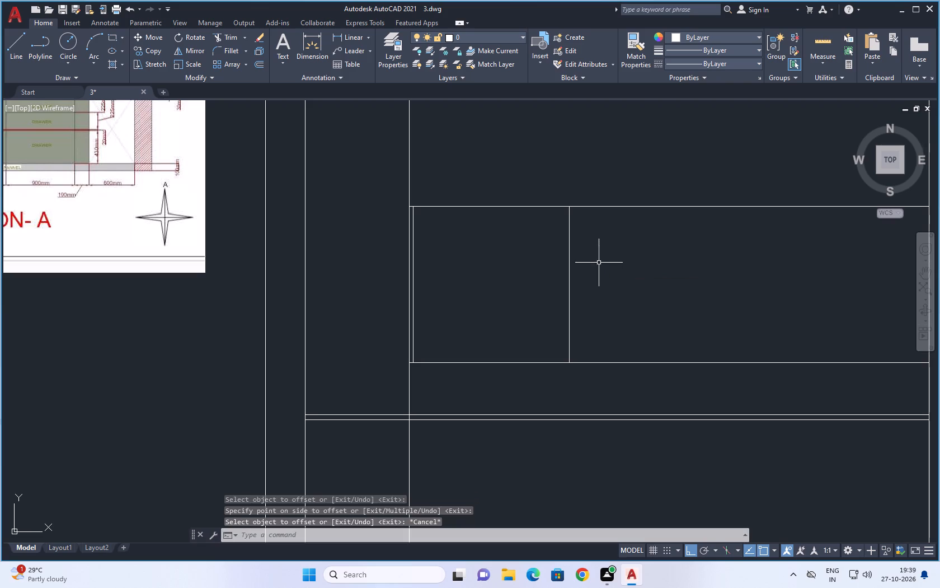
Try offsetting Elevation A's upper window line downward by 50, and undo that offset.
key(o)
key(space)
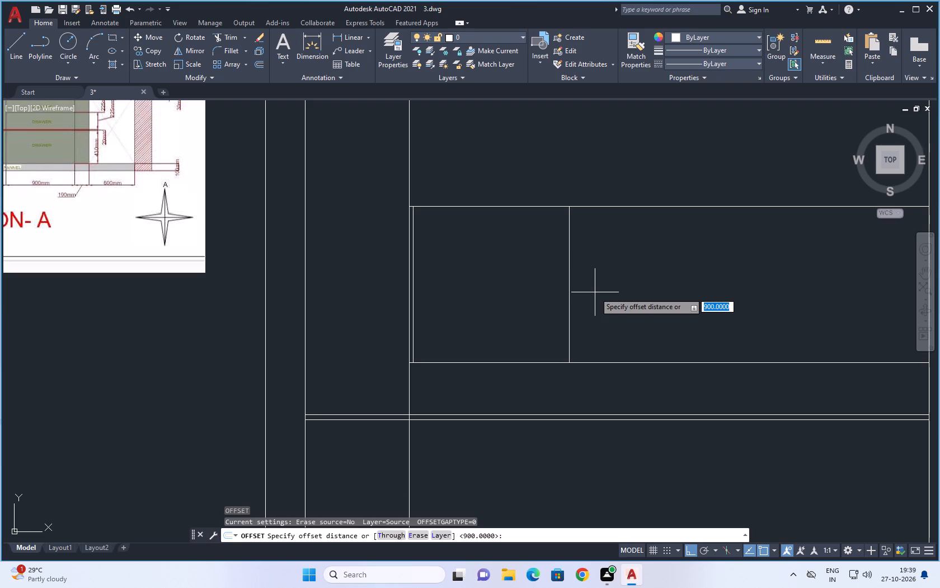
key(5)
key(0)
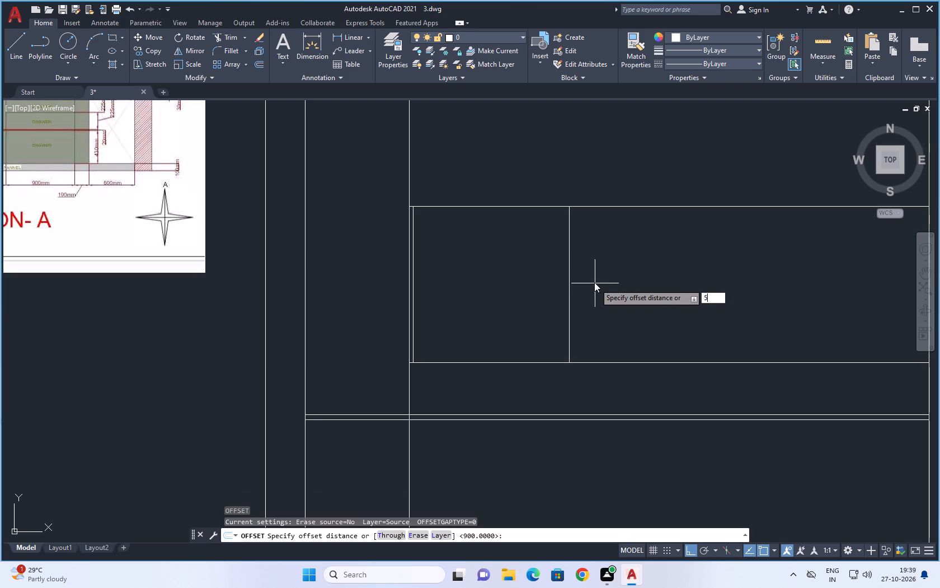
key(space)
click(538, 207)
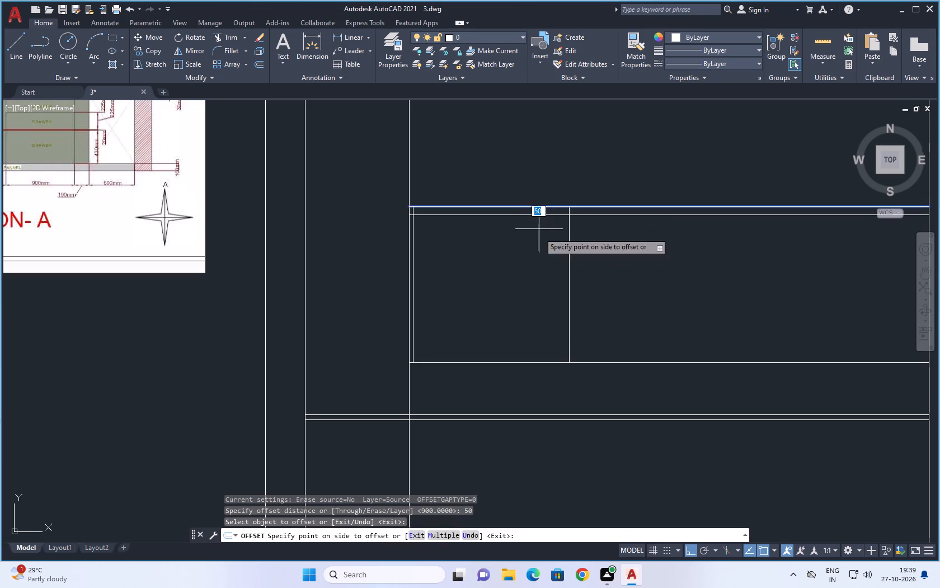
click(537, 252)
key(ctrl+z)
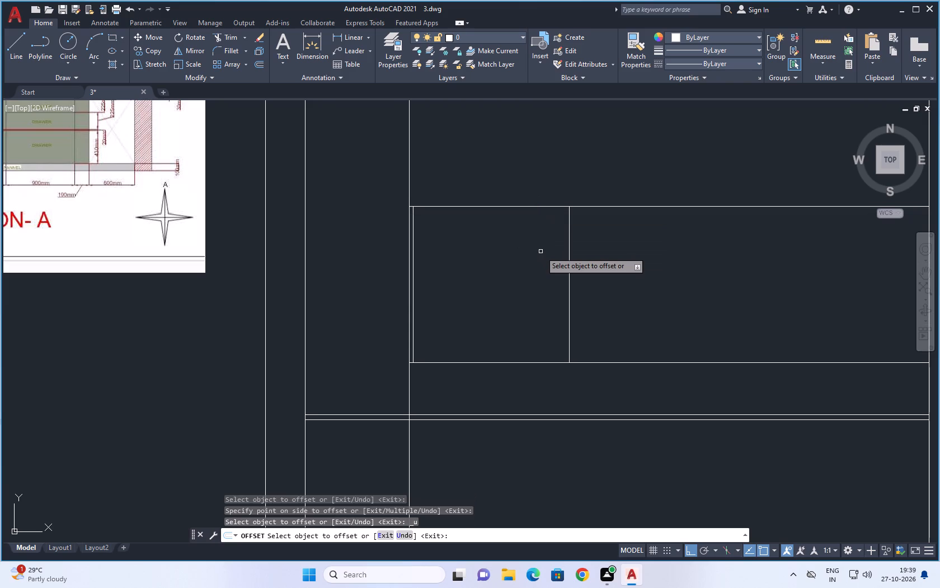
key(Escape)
Offset all four edges of Elevation A's sink-side window inward by 100 for its frame.
key(o)
key(space)
key(1)
text(00)
key(space)
drag(569, 262, 561, 266)
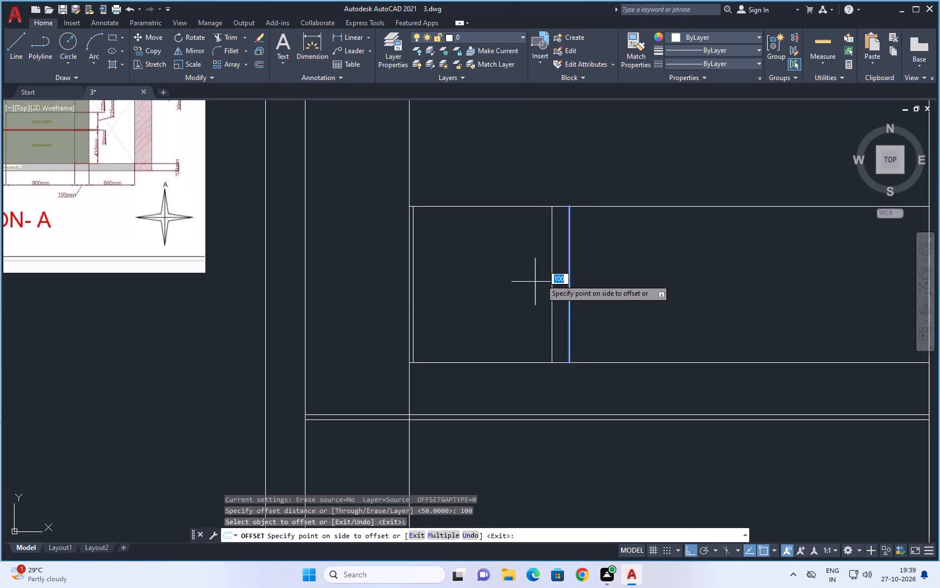
click(516, 293)
click(549, 207)
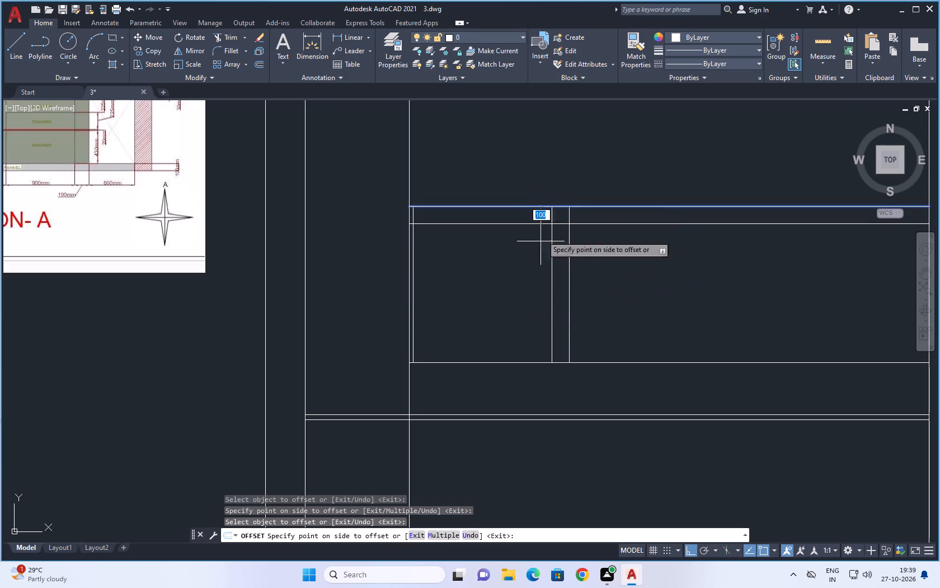
click(524, 297)
click(414, 272)
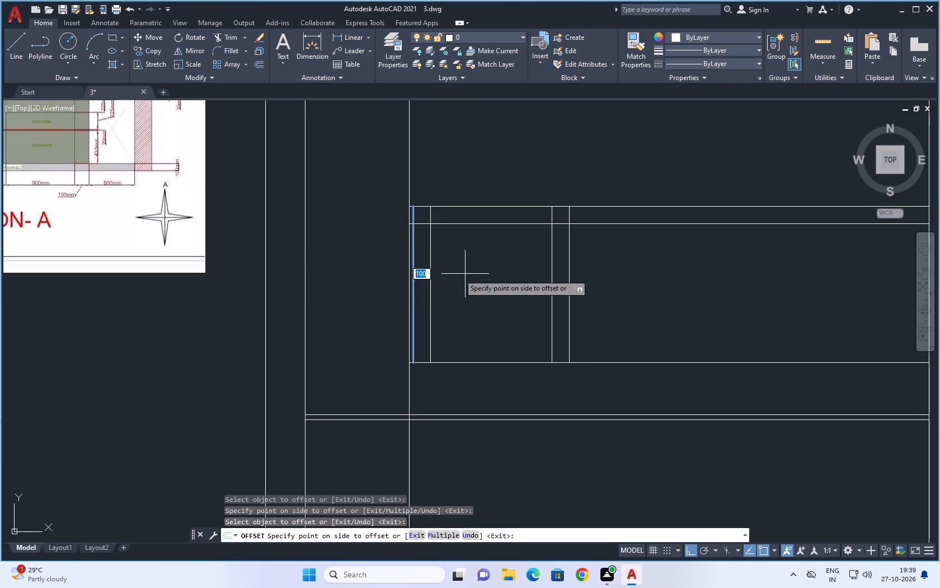
click(483, 275)
drag(492, 362, 492, 347)
click(492, 279)
key(Escape)
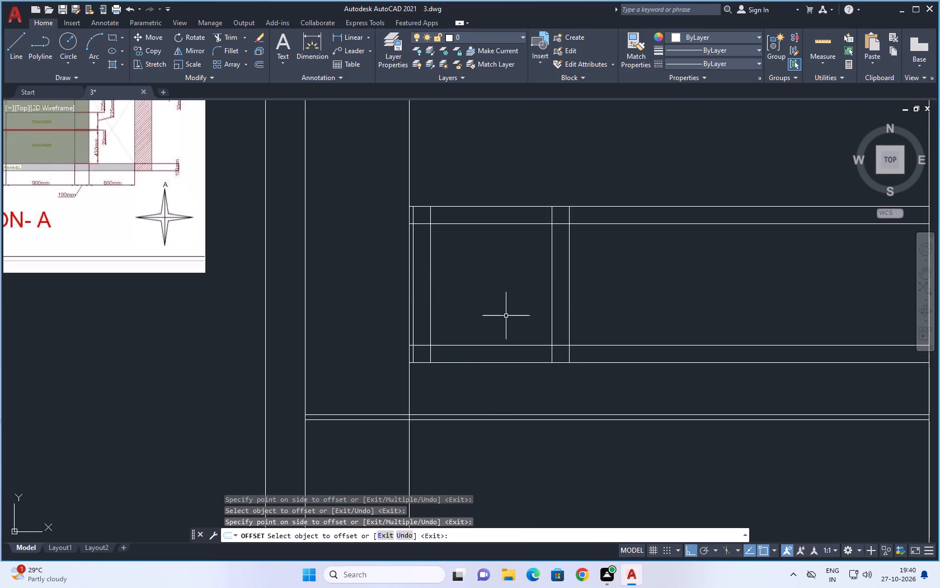
key(Escape)
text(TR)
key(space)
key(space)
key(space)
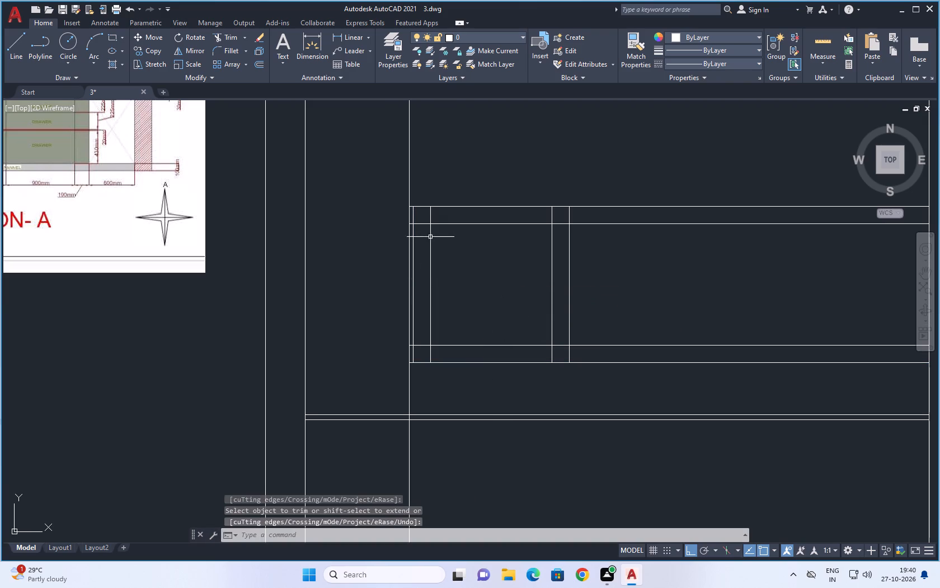
Draw a vertical line from the left edge of the plan's hob-side window down to the lower window line in Elevation A.
scroll(492, 357, down, 1)
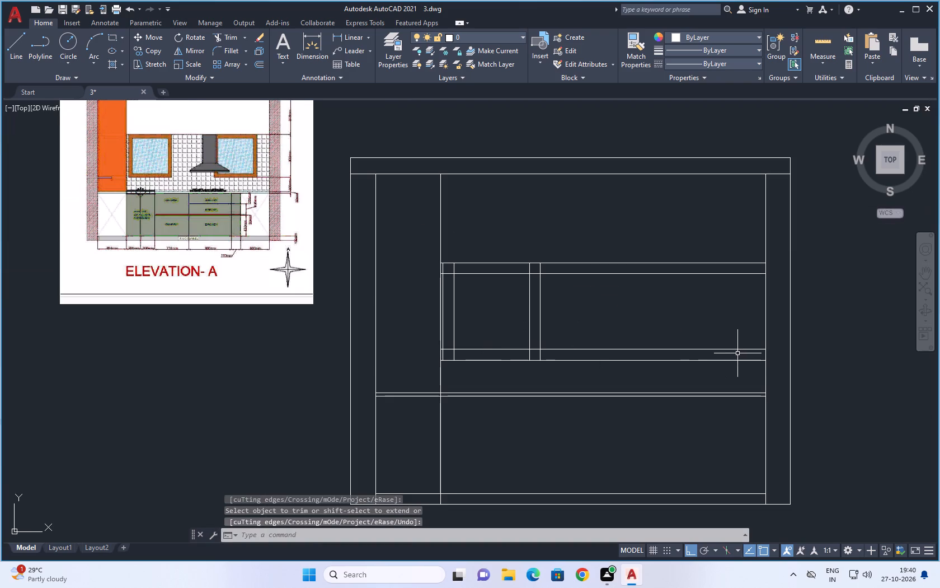
scroll(736, 381, down, 1)
key(Escape)
key(Escape)
text(L)
key(space)
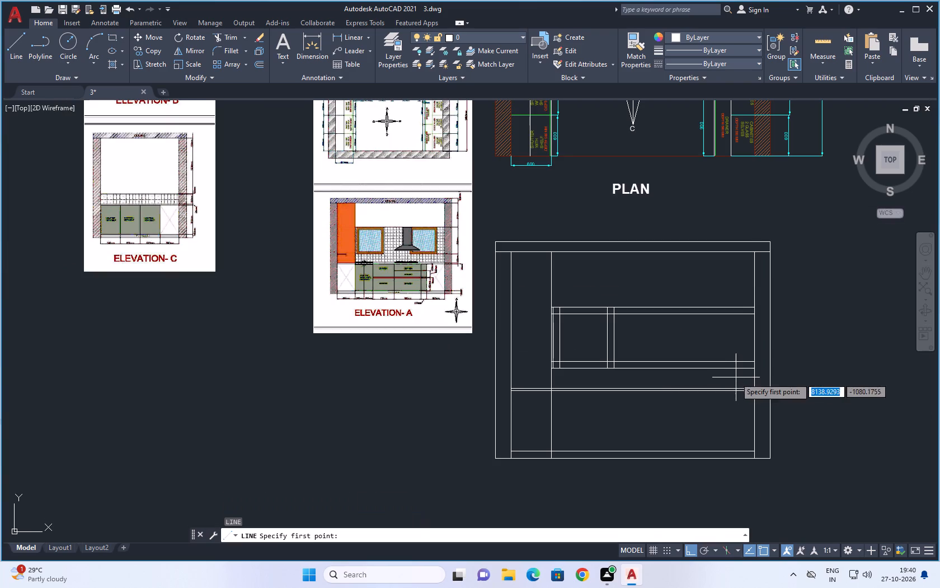
scroll(732, 385, down, 1)
scroll(693, 136, up, 3)
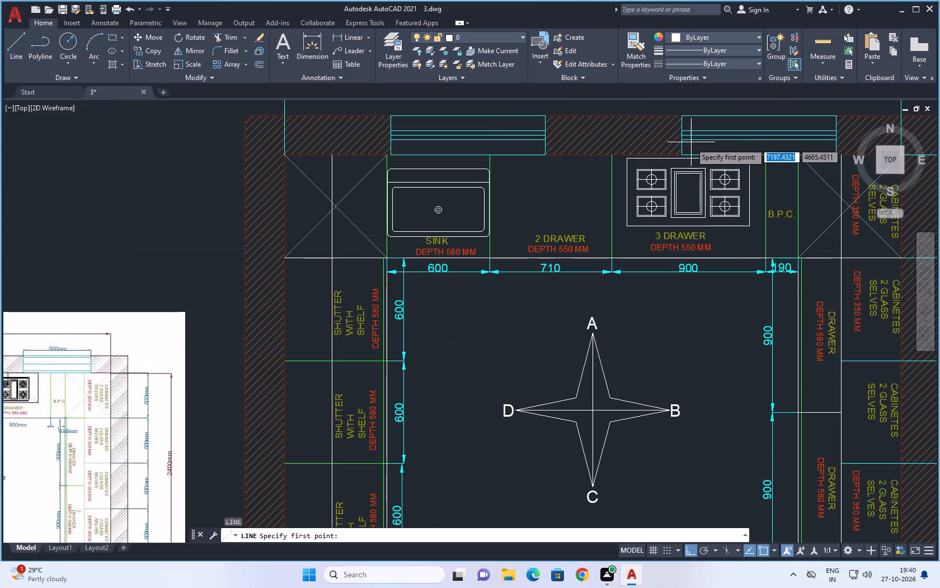
click(681, 153)
scroll(682, 246, down, 2)
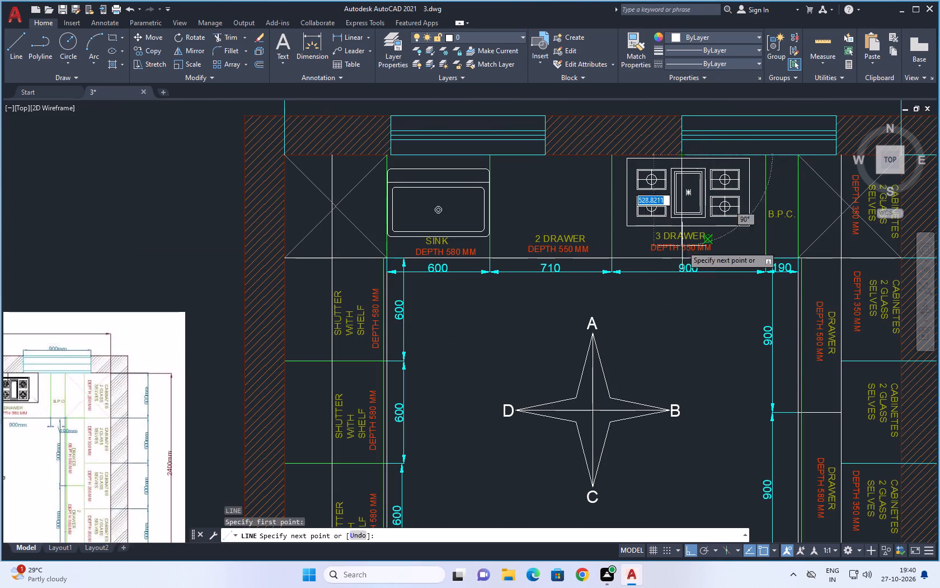
scroll(682, 246, down, 2)
scroll(684, 455, up, 4)
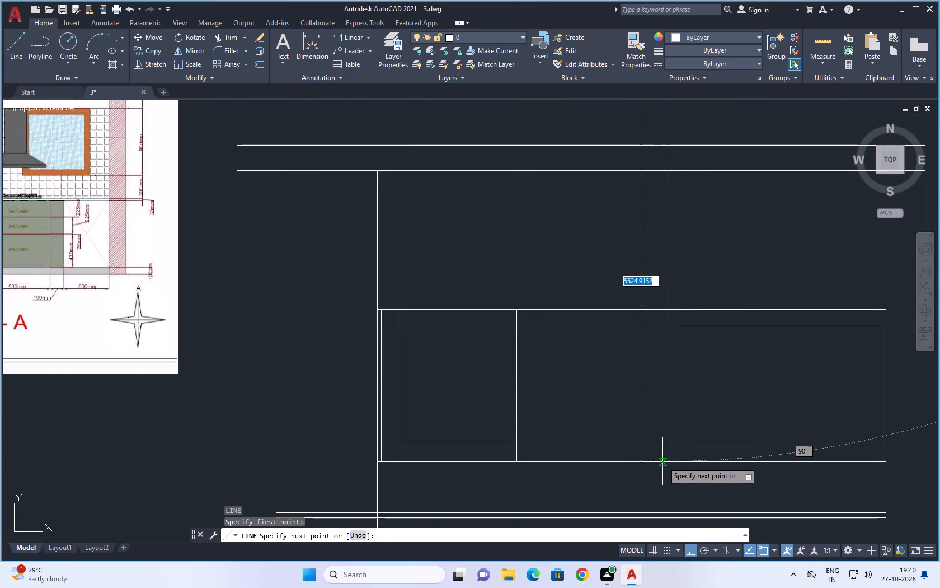
click(671, 461)
key(Escape)
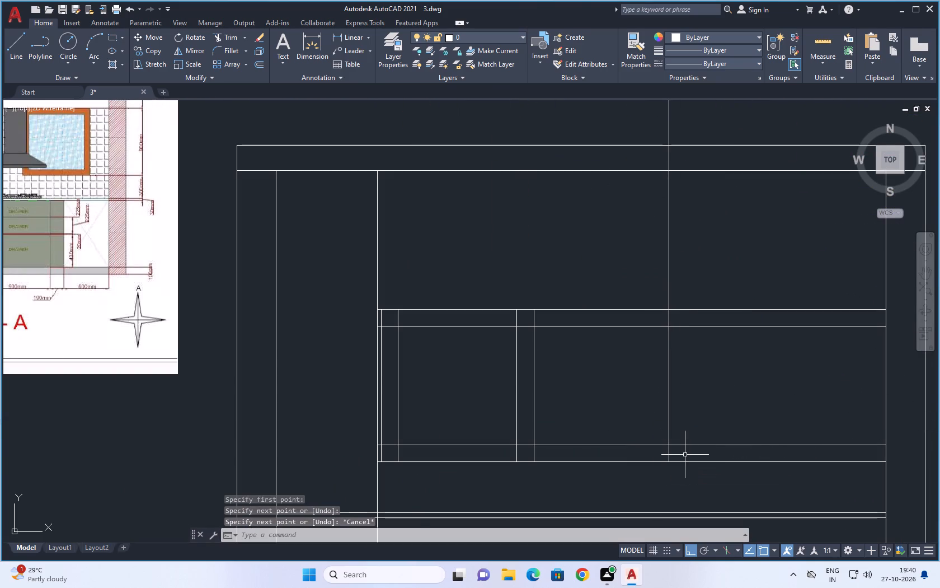
Trim the projected hob-window edge line above Elevation A's upper window line, including through the slab strip and up to the plan.
text(TR)
key(space)
key(space)
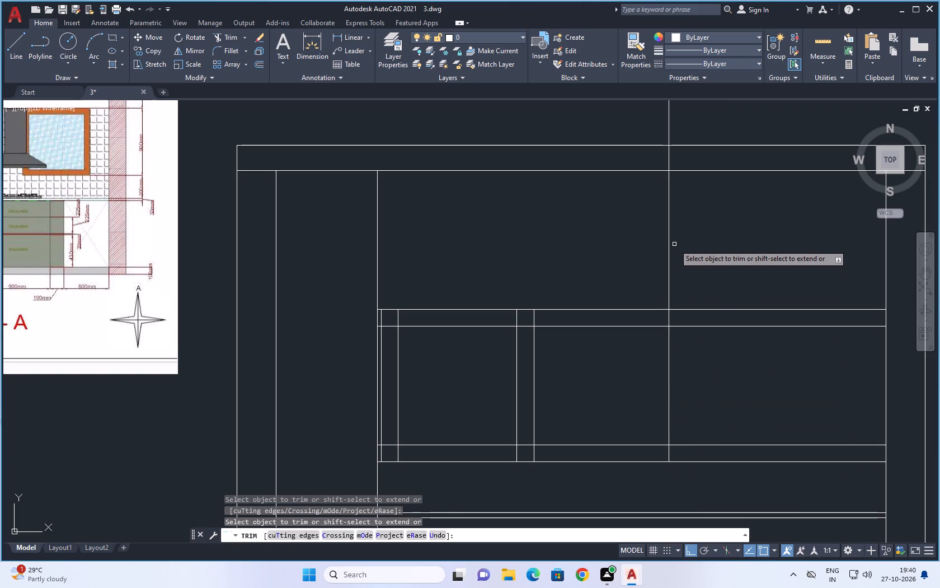
drag(675, 244, 653, 264)
scroll(585, 321, down, 1)
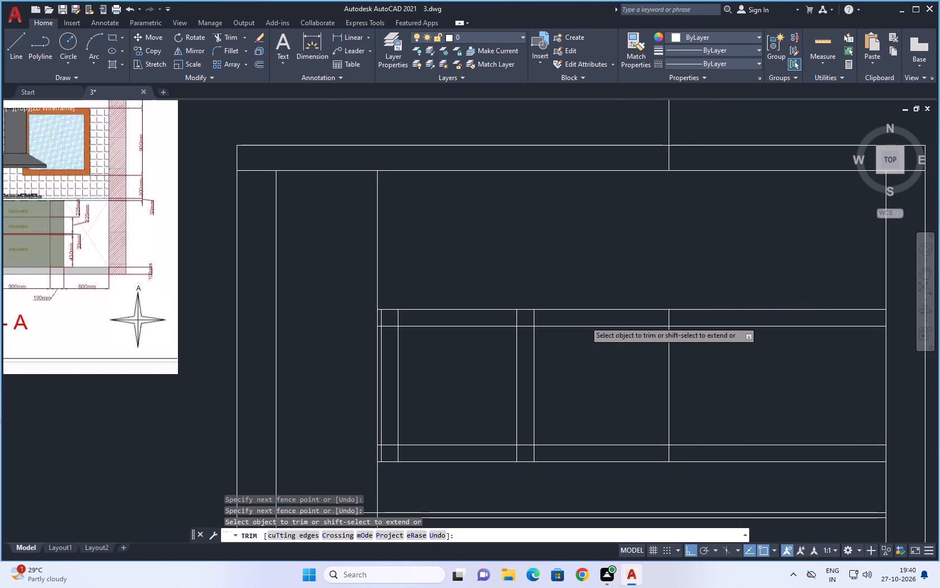
scroll(585, 321, down, 2)
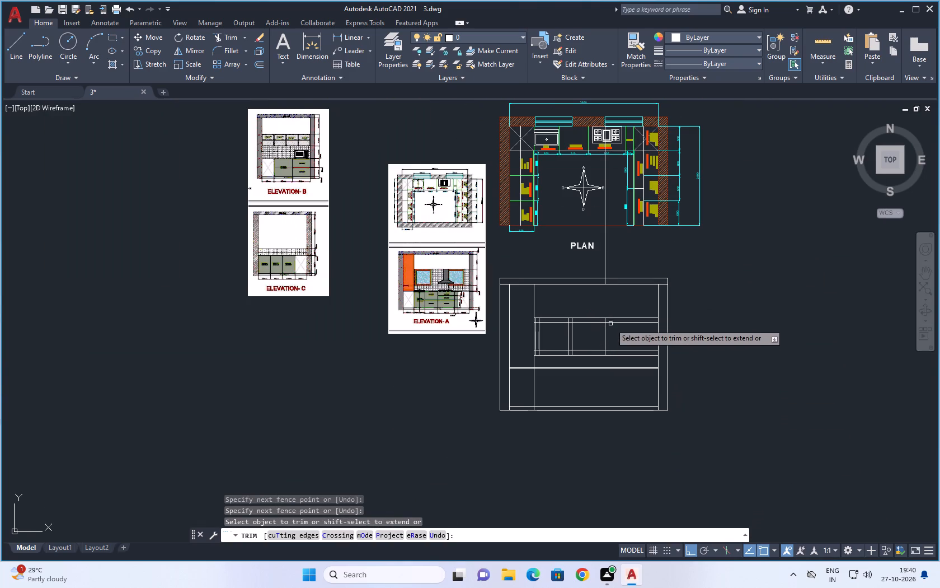
scroll(608, 281, up, 9)
drag(582, 280, 477, 321)
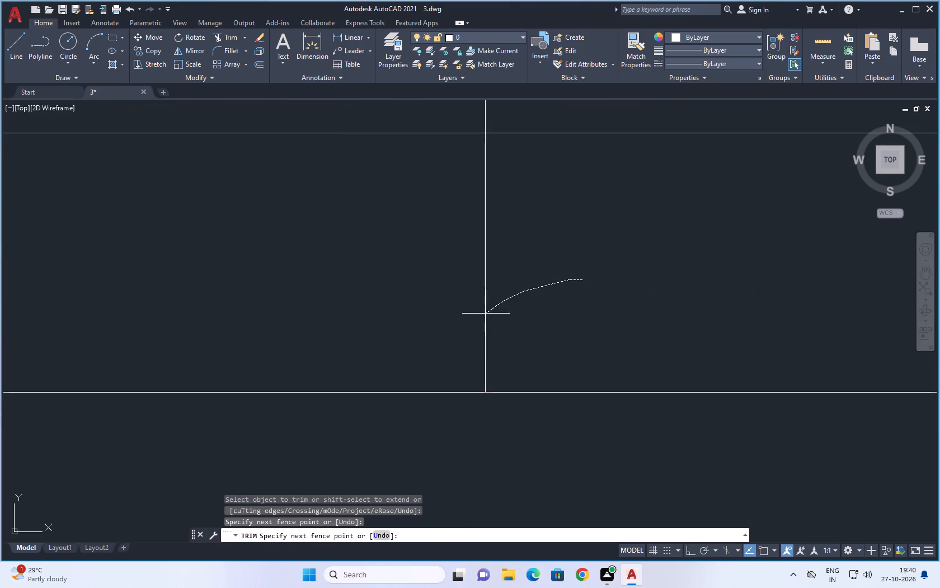
drag(477, 321, 468, 329)
scroll(636, 301, down, 4)
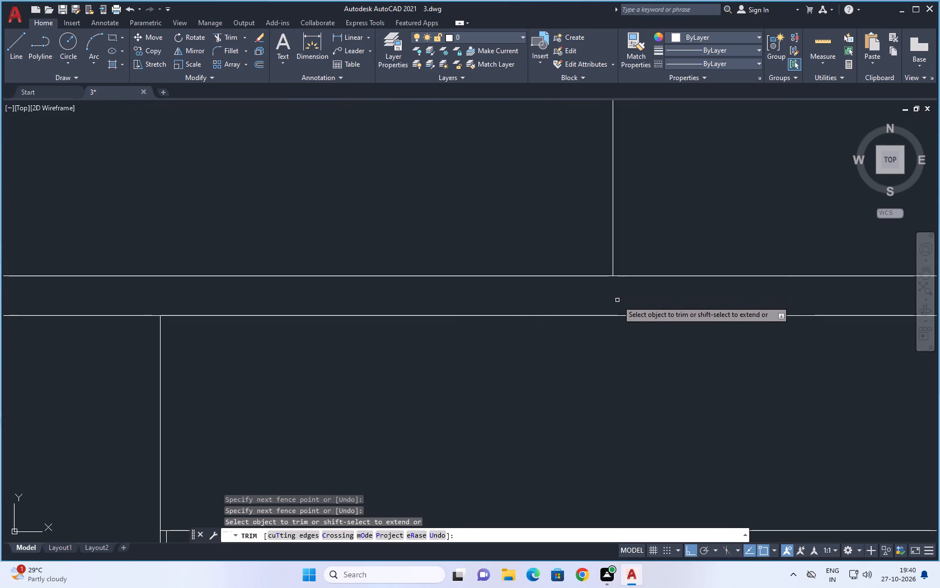
scroll(617, 300, up, 2)
scroll(617, 300, down, 3)
drag(644, 240, 581, 279)
scroll(631, 335, down, 4)
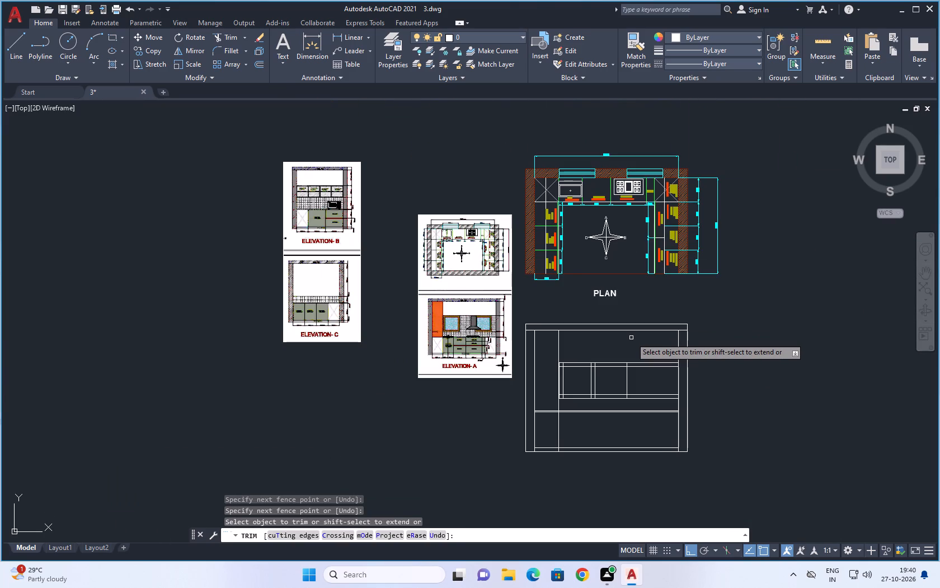
Offset the projected left edge of Elevation A's hob-side window 900 to the right for its other edge.
key(Escape)
key(o)
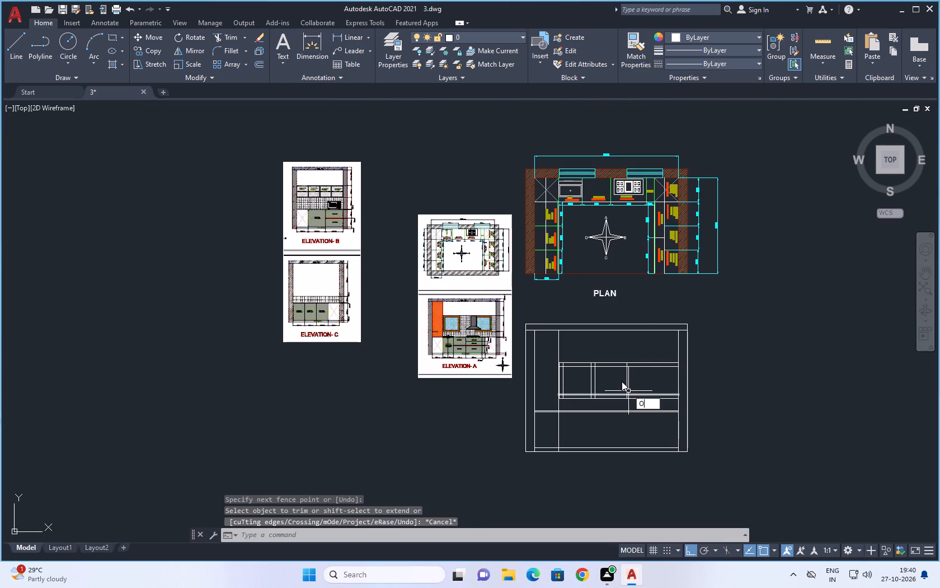
key(space)
key(9)
key(0)
key(0)
key(space)
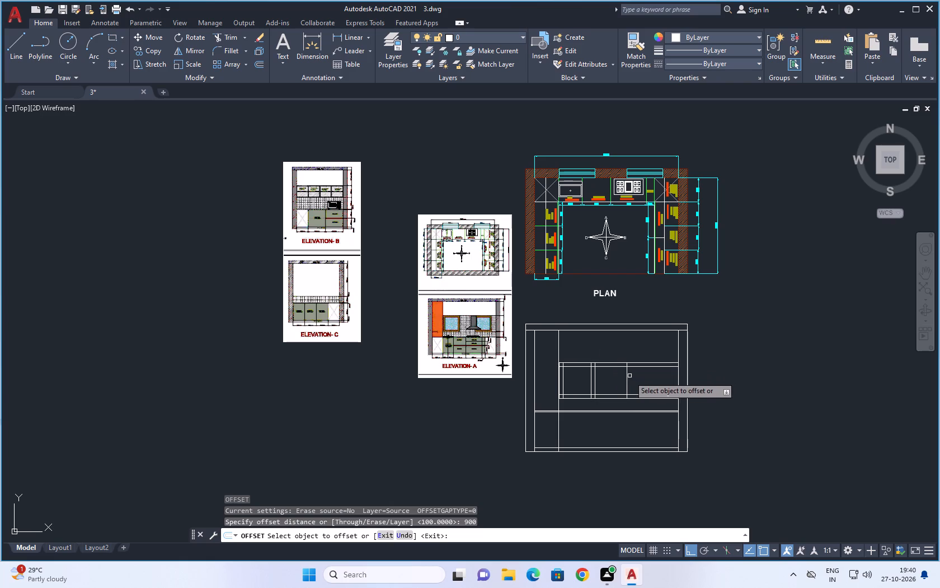
click(628, 379)
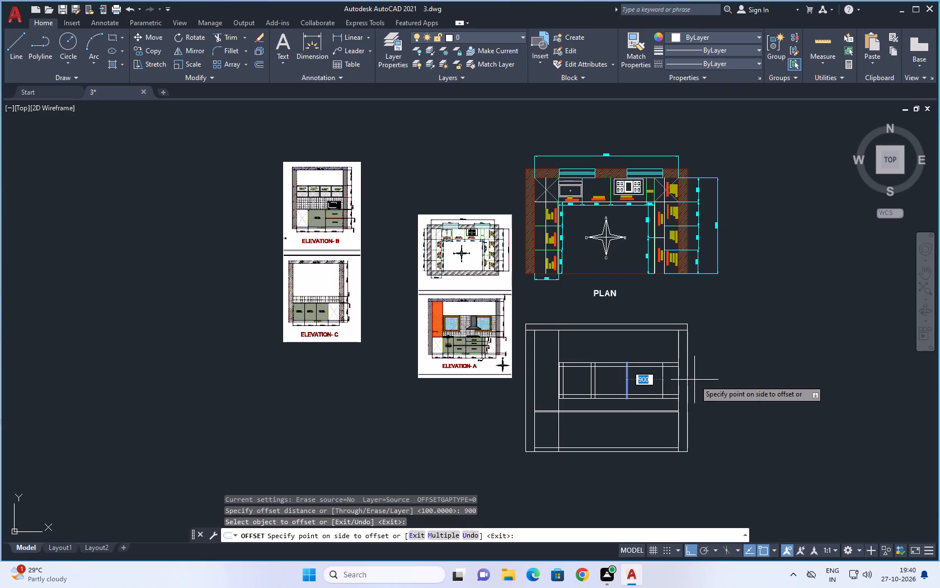
click(694, 380)
key(Escape)
key(Escape)
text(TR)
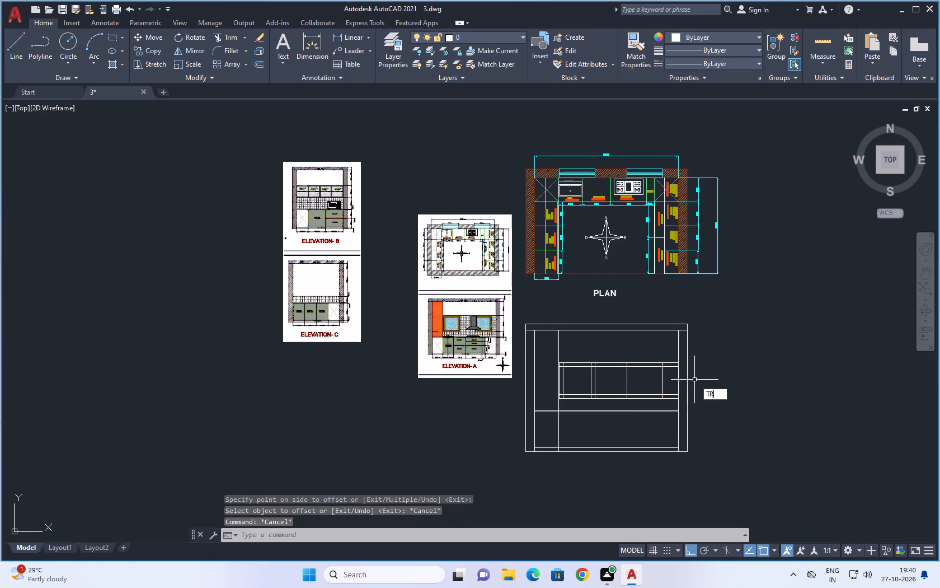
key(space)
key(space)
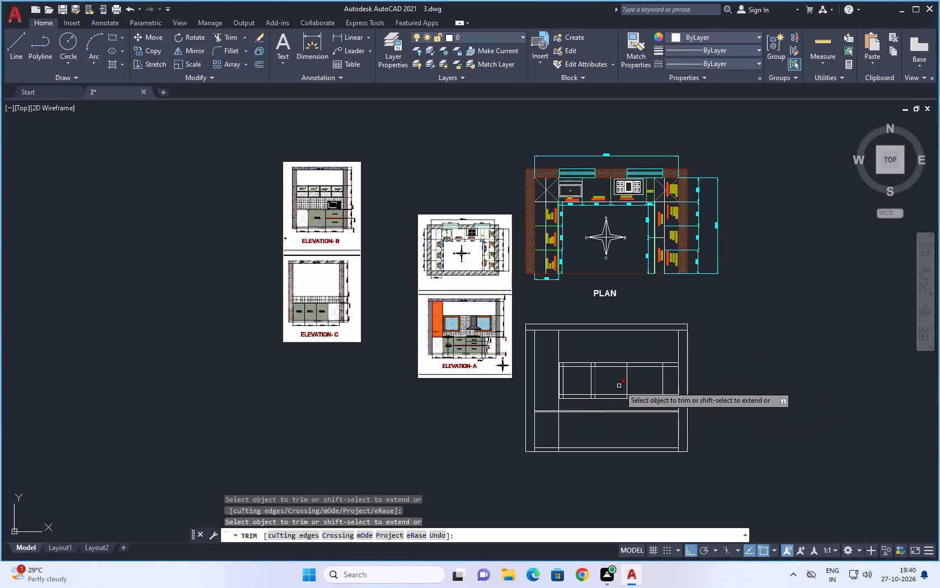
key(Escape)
Offset both vertical edges of Elevation A's hob-side window inward by 100 for its frame.
text(O)
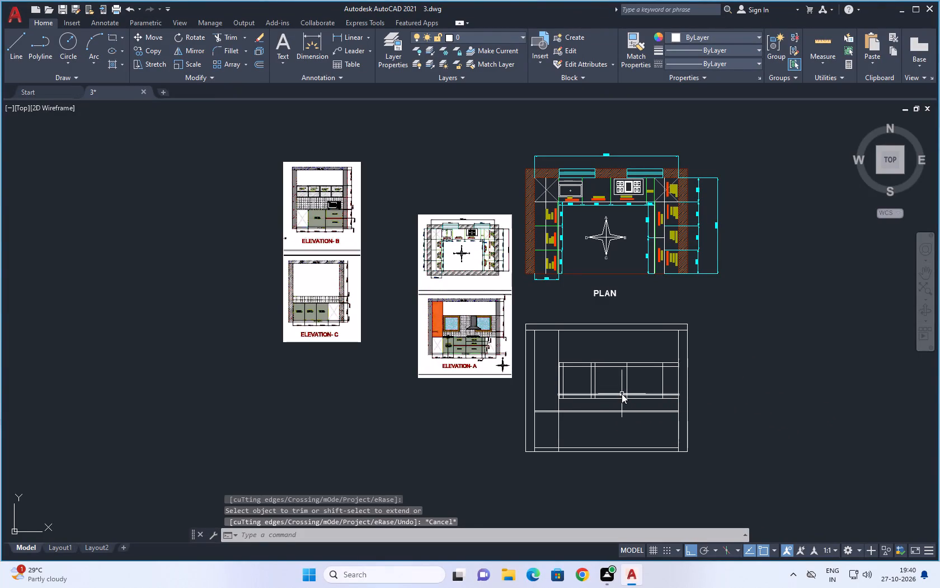
key(space)
key(1)
text(00)
key(space)
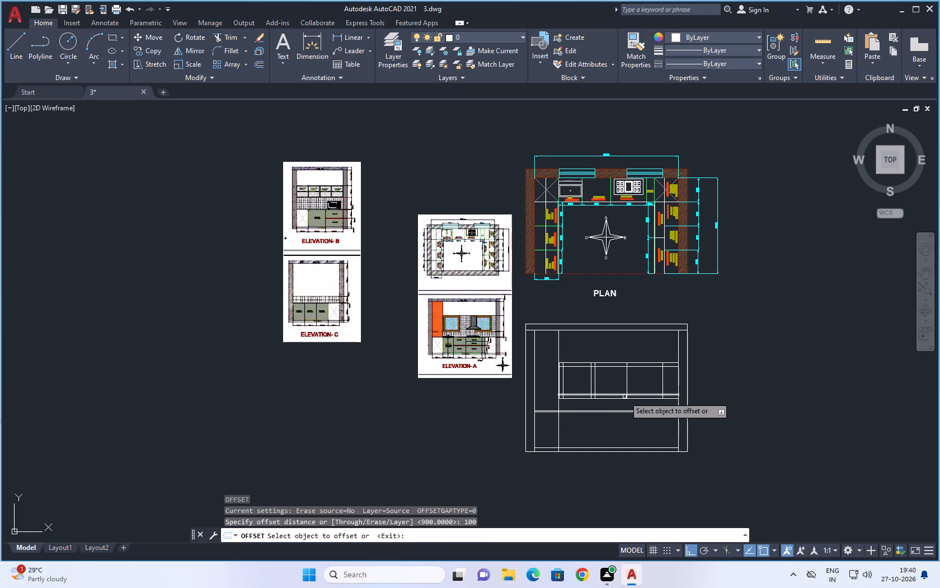
click(627, 382)
click(648, 381)
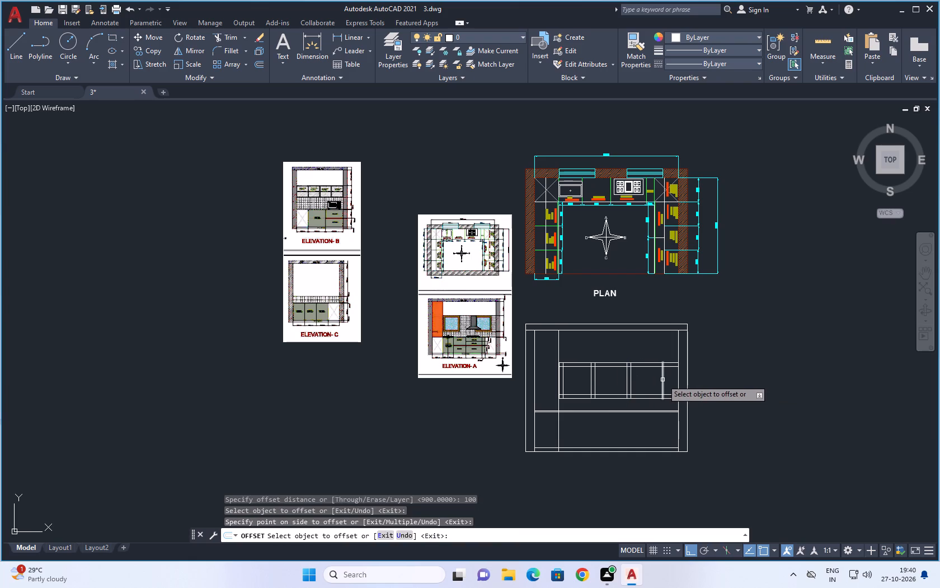
drag(662, 380, 645, 381)
click(627, 392)
key(Escape)
key(Escape)
Trim the upper frame line and both lower horizontal lines between the two windows, keeping the upper window line.
text(TR)
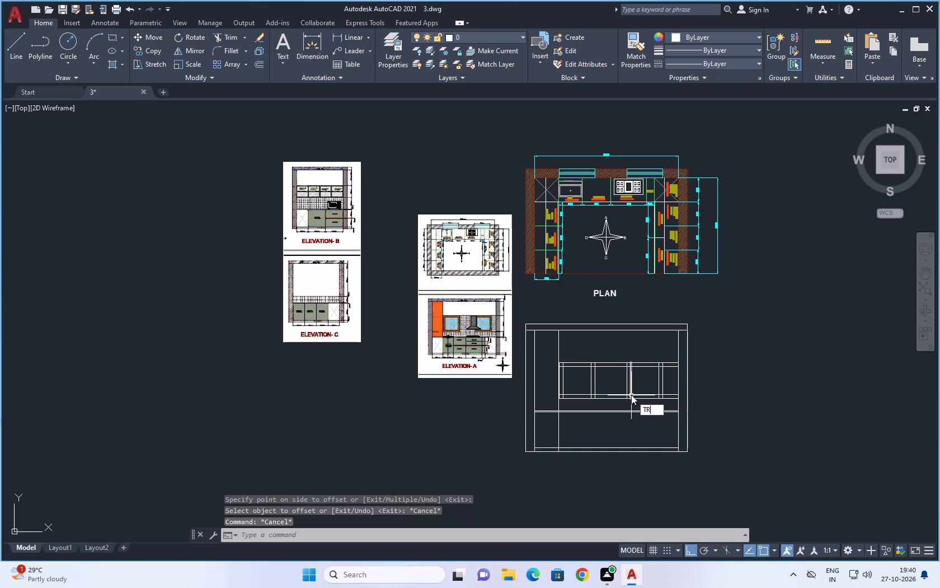
key(space)
key(space)
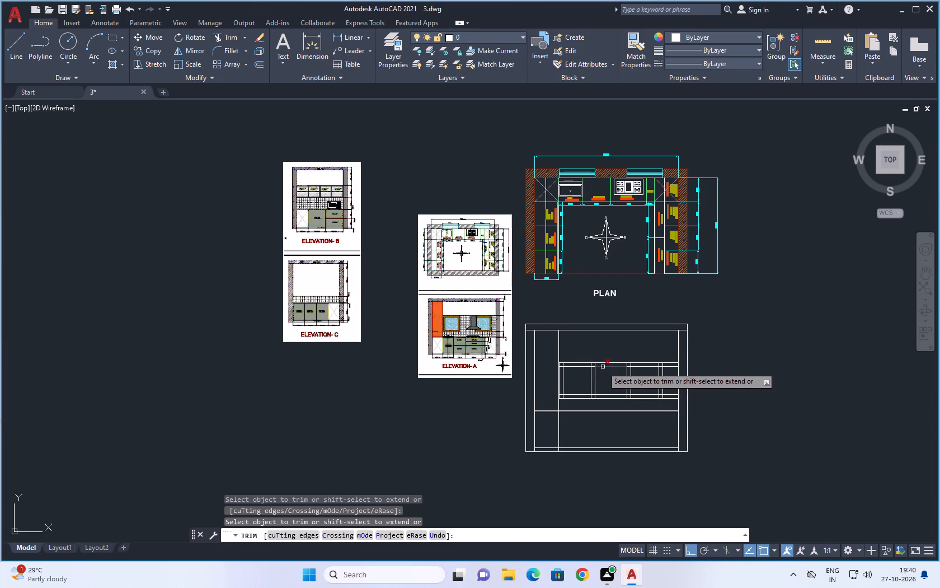
click(603, 367)
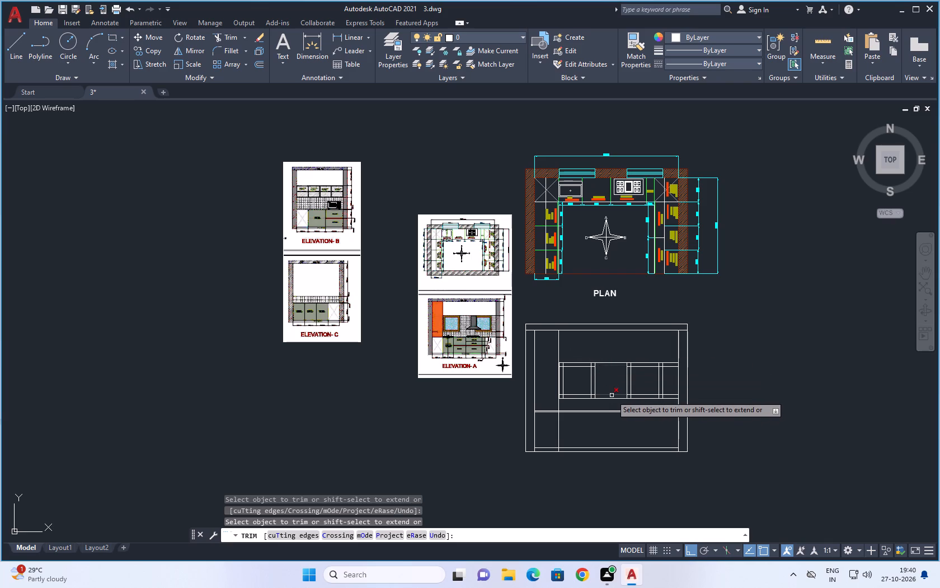
drag(615, 381, 603, 403)
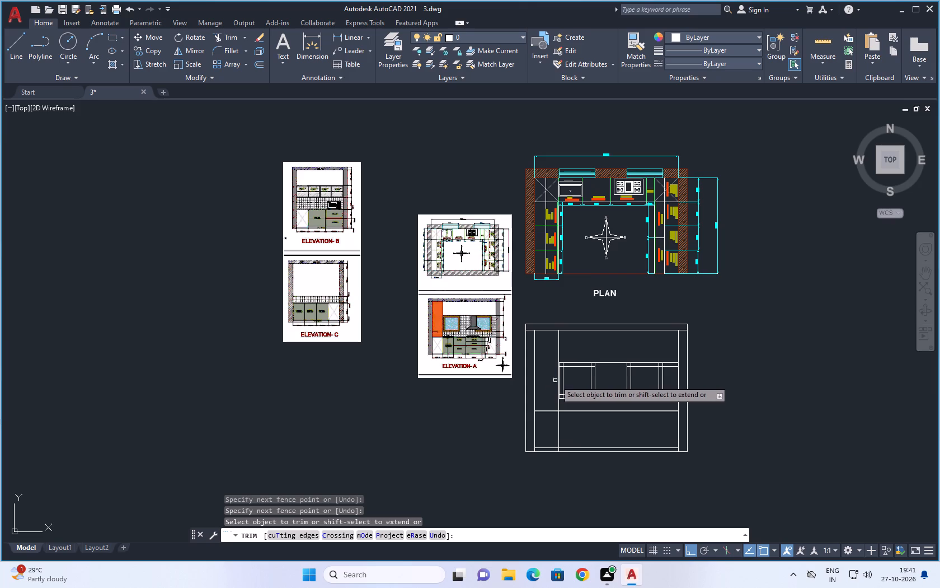
Trim the short horizontal stubs between the tall-unit line and the sink-side window at its upper and lower edges.
scroll(561, 370, up, 5)
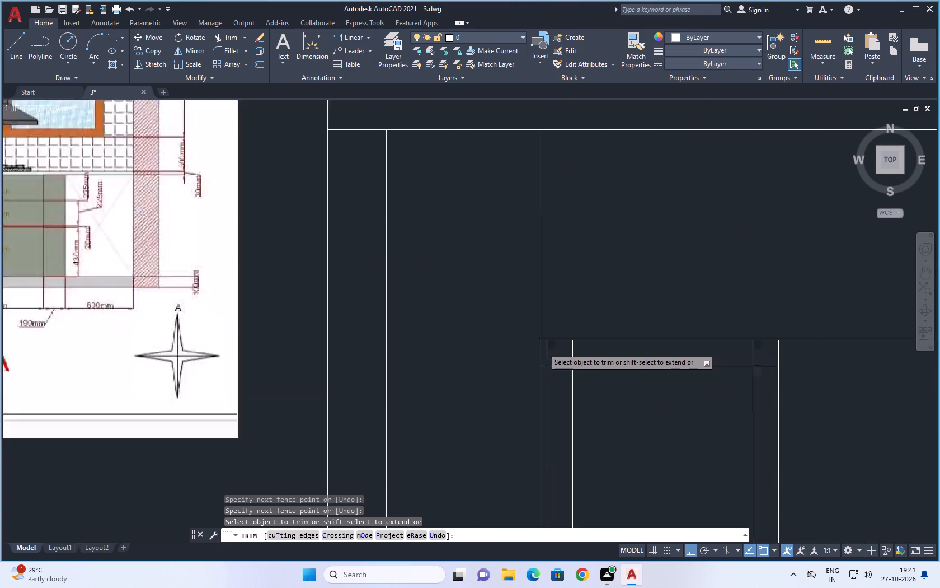
scroll(543, 348, up, 3)
drag(535, 296, 536, 480)
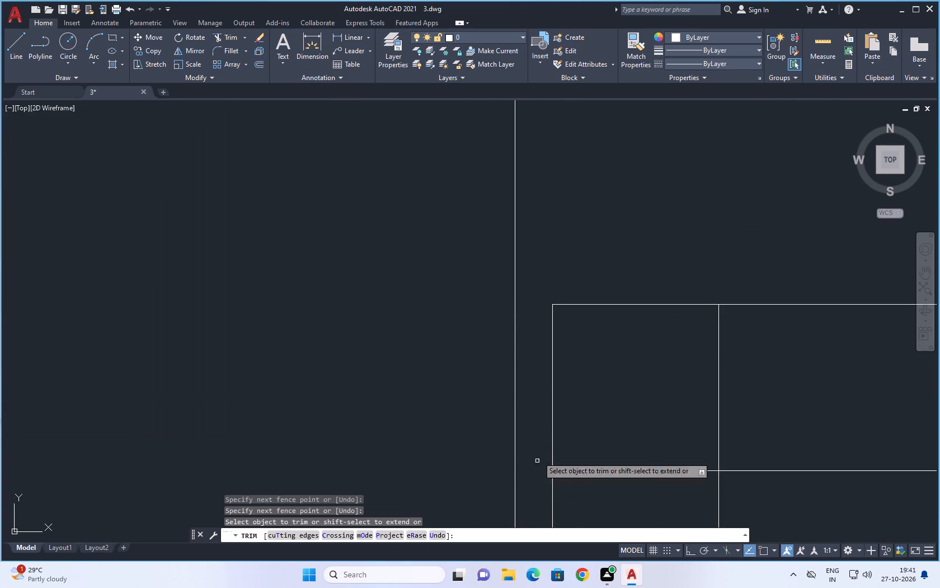
scroll(584, 341, down, 7)
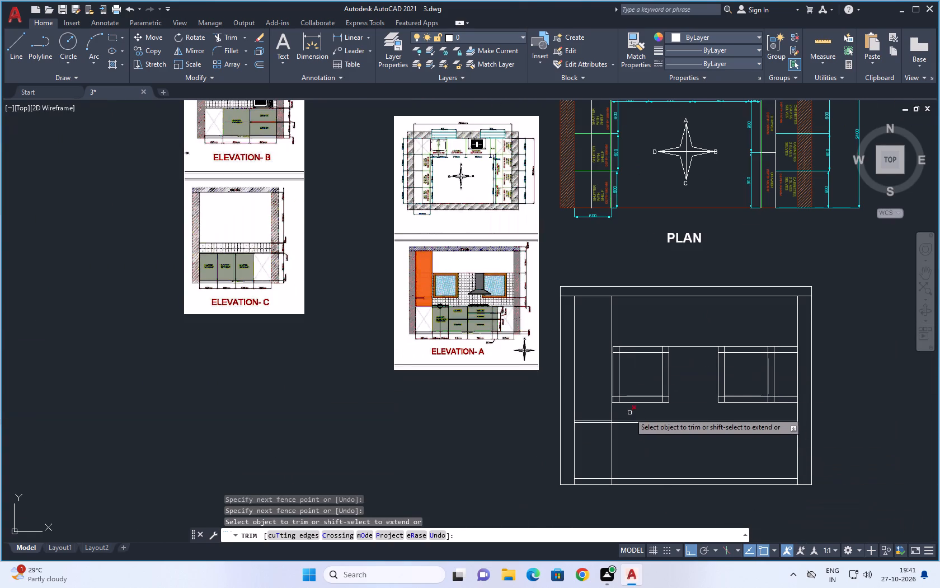
scroll(614, 399, up, 8)
drag(590, 377, 590, 460)
scroll(598, 387, down, 4)
scroll(593, 432, up, 2)
drag(598, 395, 597, 450)
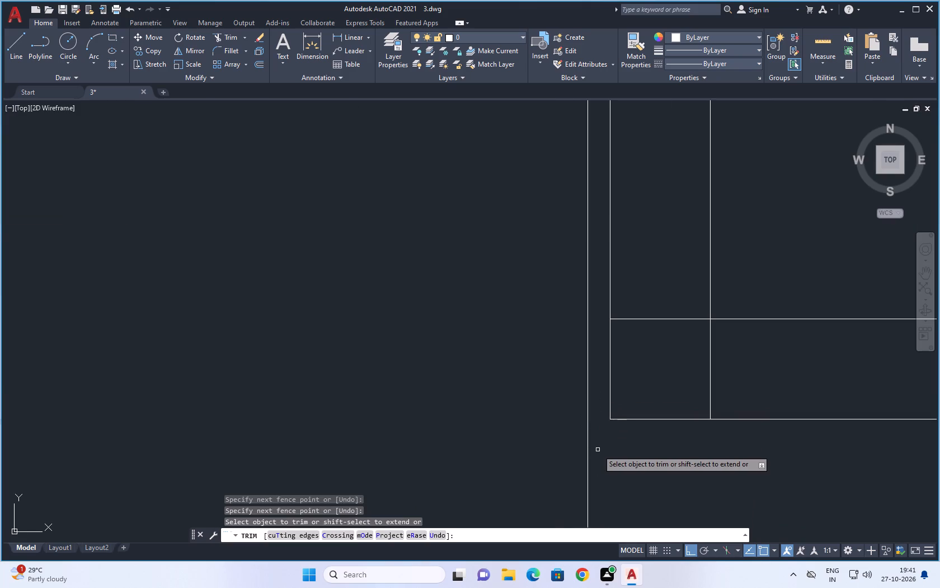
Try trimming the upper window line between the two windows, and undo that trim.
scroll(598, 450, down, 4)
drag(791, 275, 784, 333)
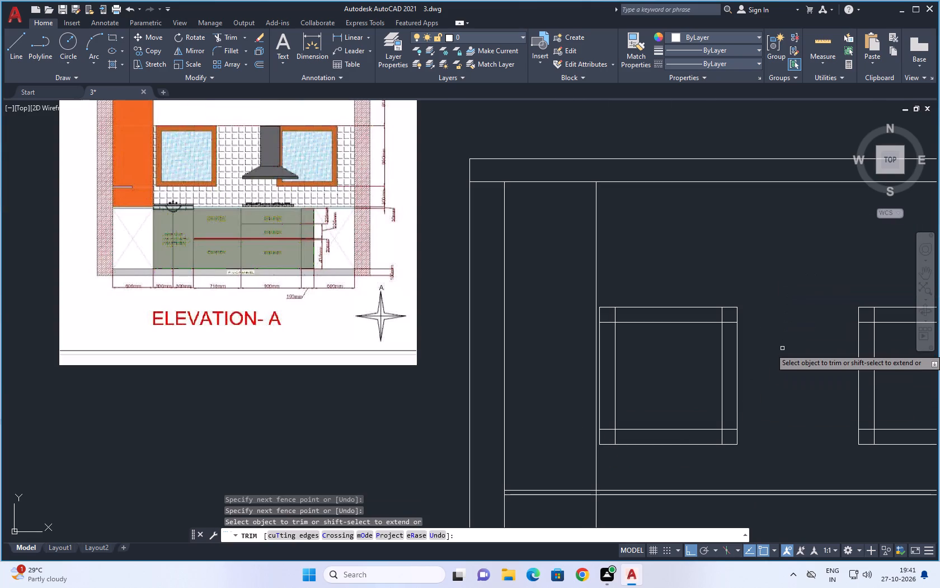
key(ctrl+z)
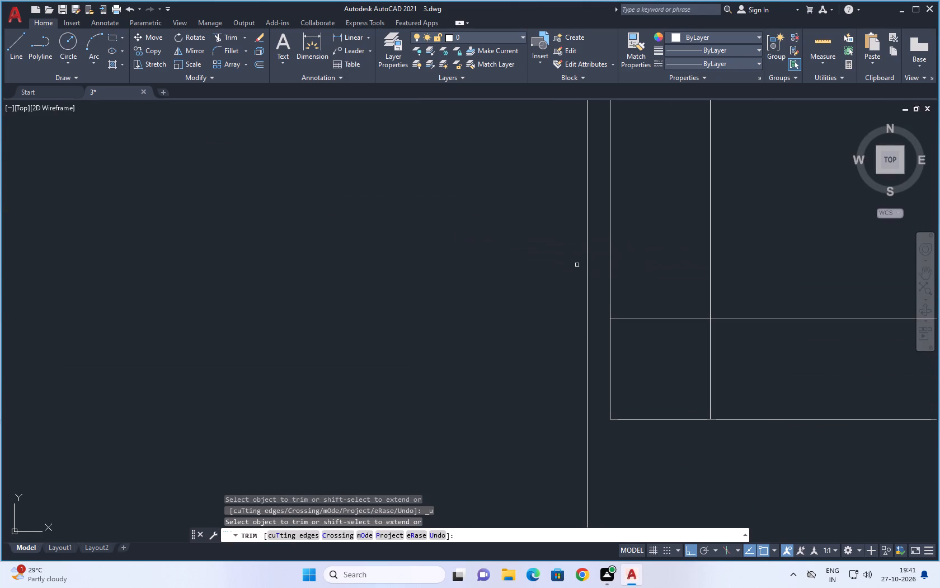
Trim the overlapping line ends at all four corners of the sink-side window's inner frame.
drag(660, 292, 731, 366)
scroll(575, 347, down, 4)
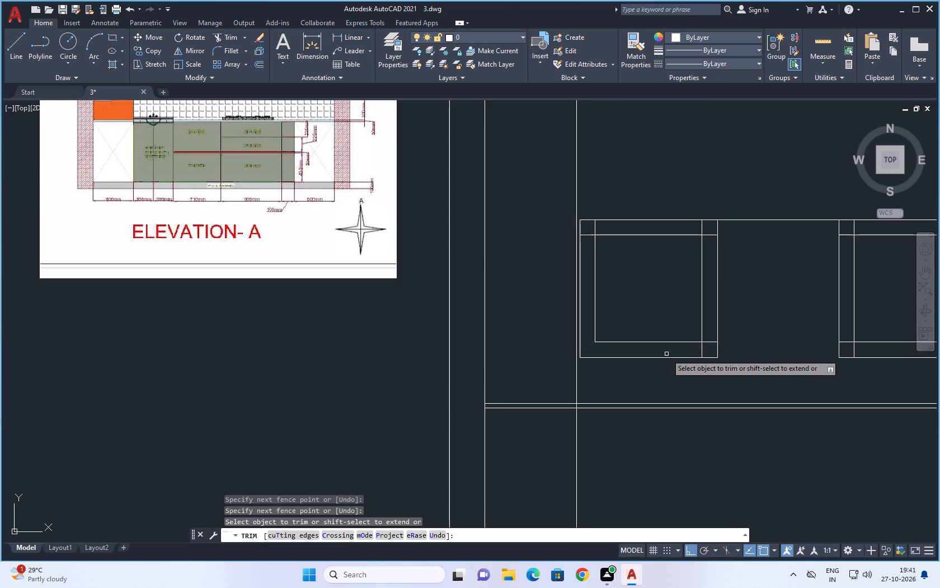
scroll(697, 348, up, 4)
drag(749, 311, 692, 369)
scroll(691, 367, down, 2)
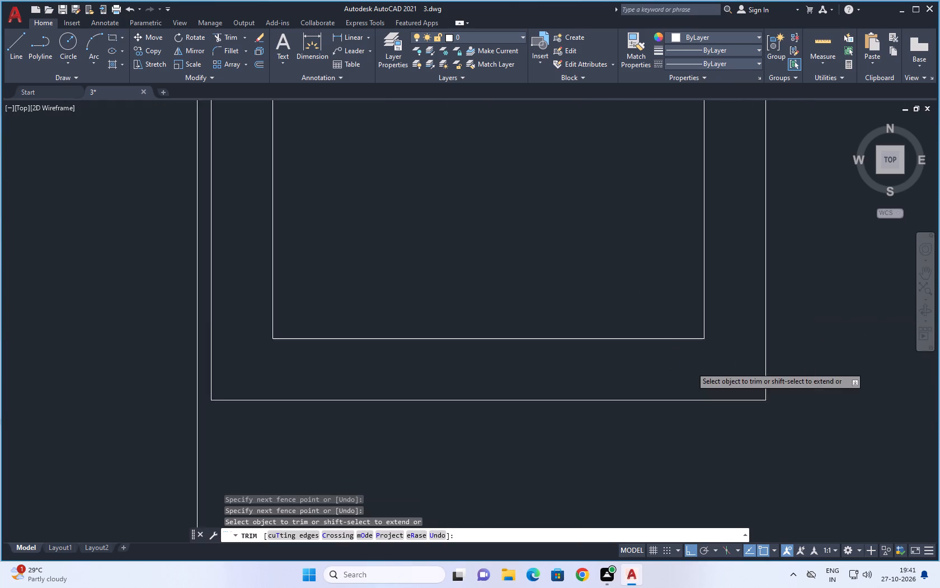
scroll(691, 367, down, 3)
scroll(697, 291, up, 4)
drag(616, 287, 685, 349)
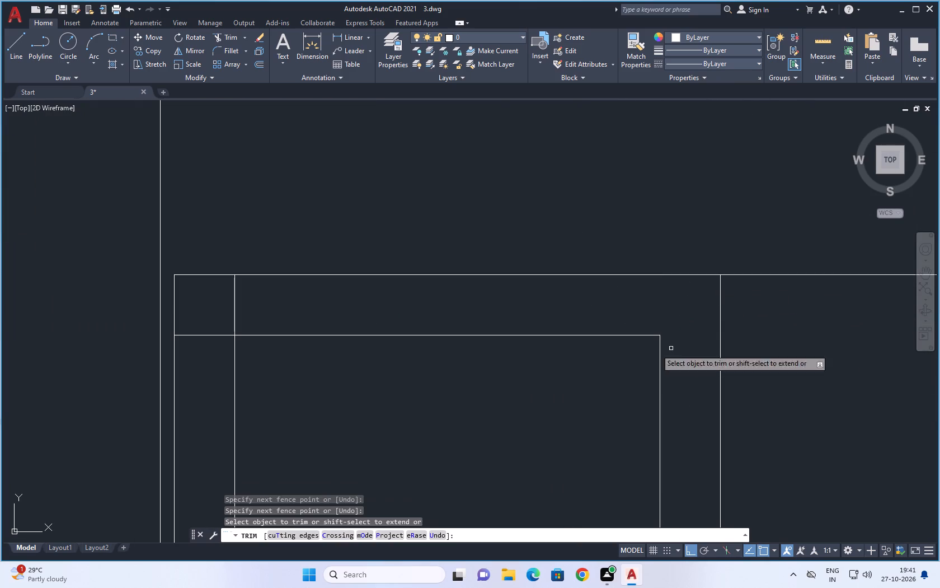
drag(263, 295, 201, 347)
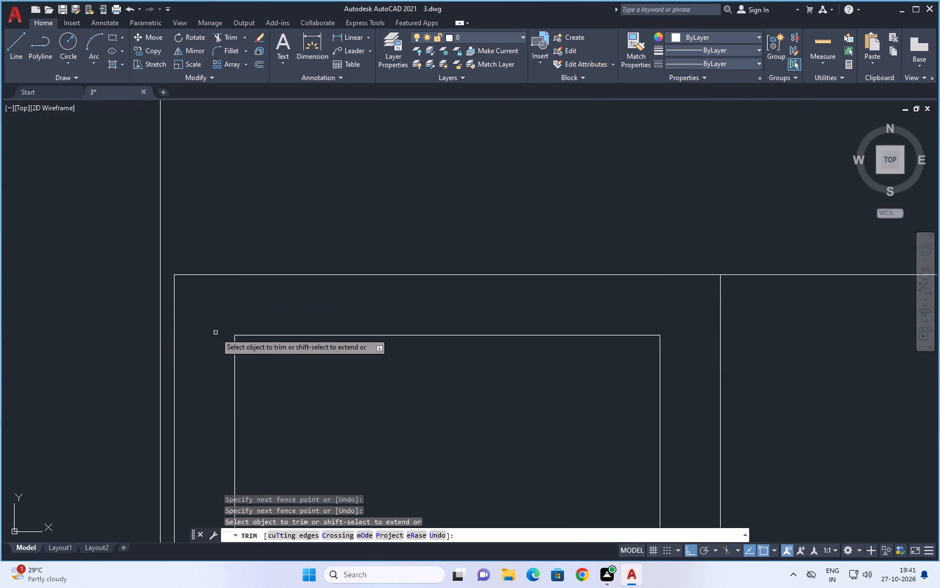
Trim the overlapping line ends at the upper-left corner of the hob-side window's inner frame.
scroll(215, 333, down, 4)
scroll(362, 335, up, 4)
drag(443, 301, 397, 355)
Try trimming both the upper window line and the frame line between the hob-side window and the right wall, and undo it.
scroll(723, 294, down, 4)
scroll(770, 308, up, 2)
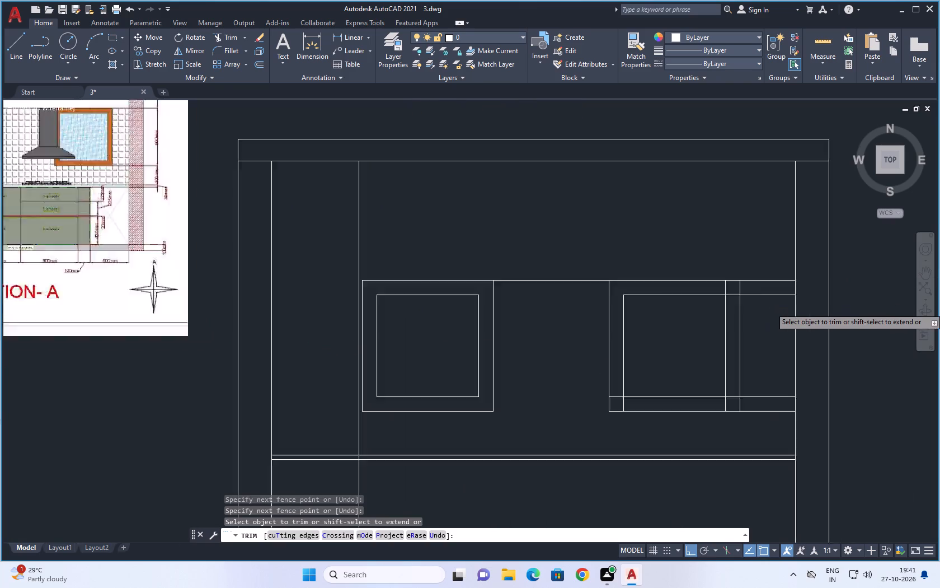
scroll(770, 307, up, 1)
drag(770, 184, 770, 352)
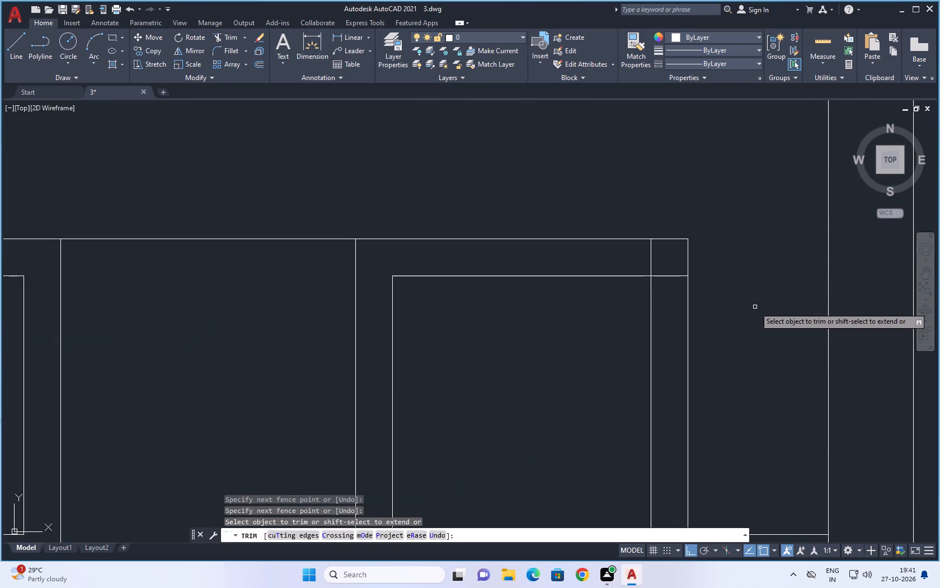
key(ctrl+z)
Trim the upper frame line and both lower lines between the hob-side window and the right wall, keeping the upper window line.
scroll(583, 266, down, 5)
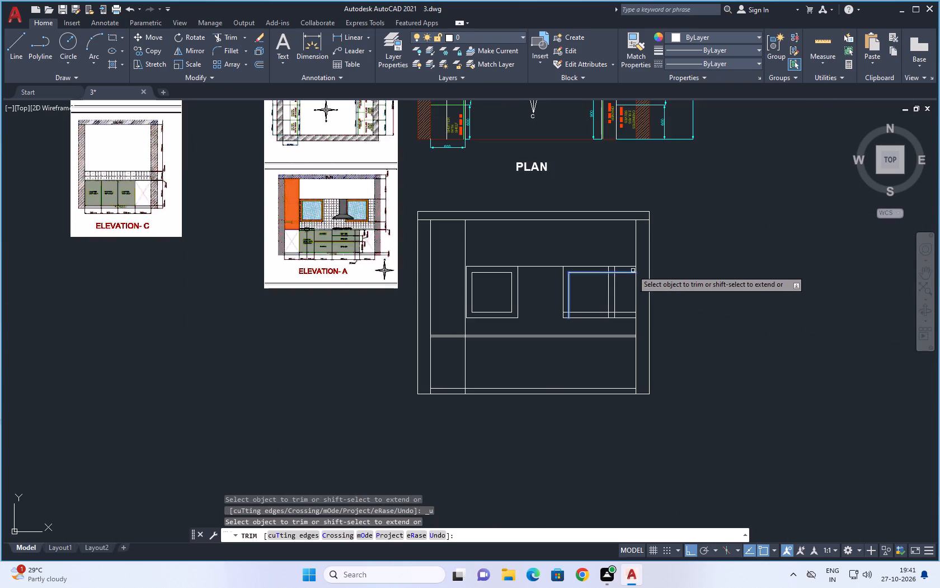
scroll(625, 268, up, 4)
drag(626, 272, 621, 318)
scroll(601, 270, down, 4)
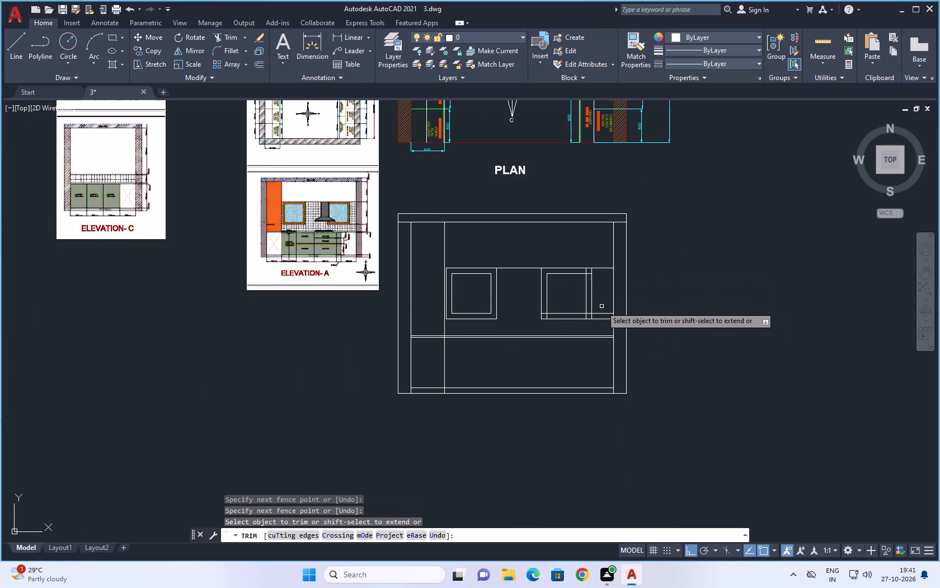
drag(603, 306, 603, 324)
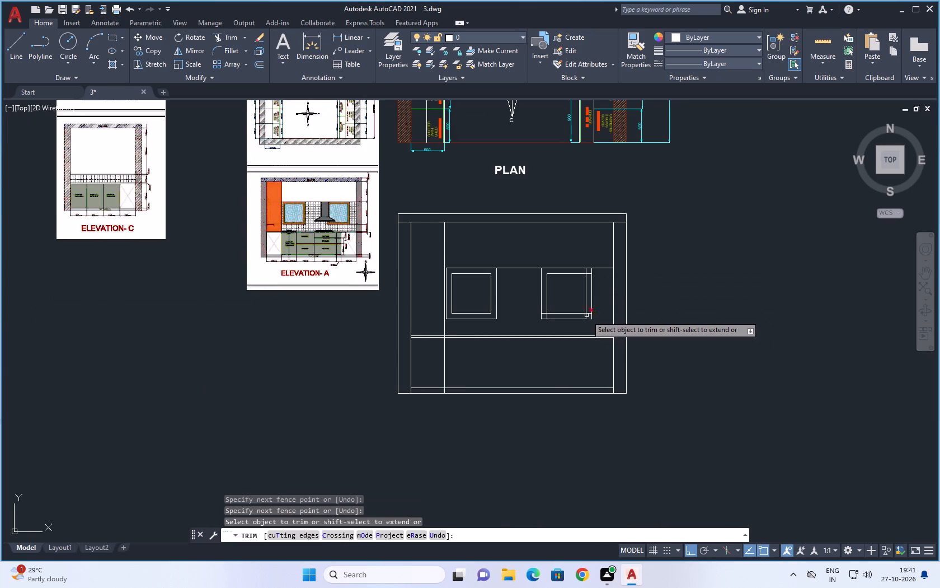
Trim the overlapping line ends at the lower-right, lower-left and upper-right corners of the hob-side window's inner frame.
scroll(585, 314, up, 3)
drag(594, 305, 574, 322)
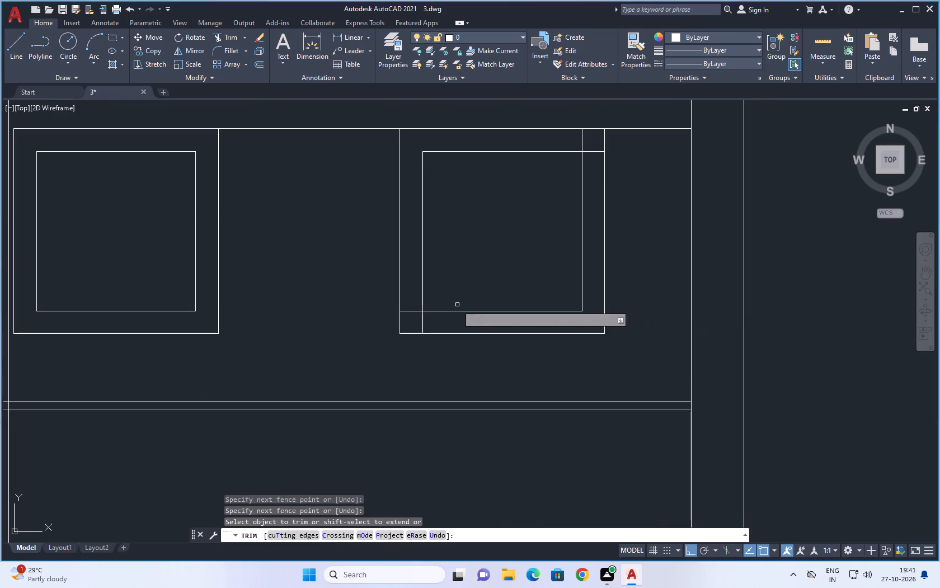
drag(407, 302, 426, 321)
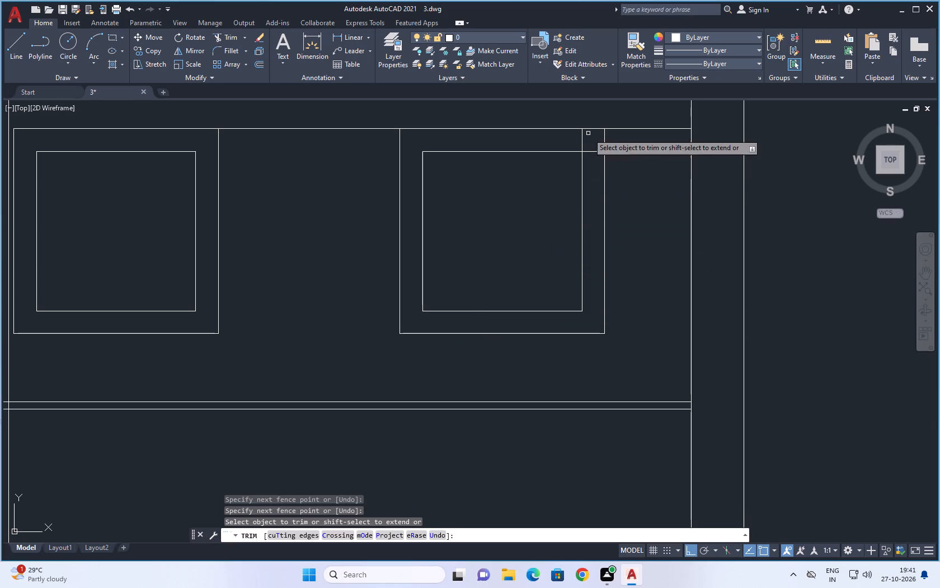
drag(568, 140, 593, 172)
scroll(583, 231, down, 4)
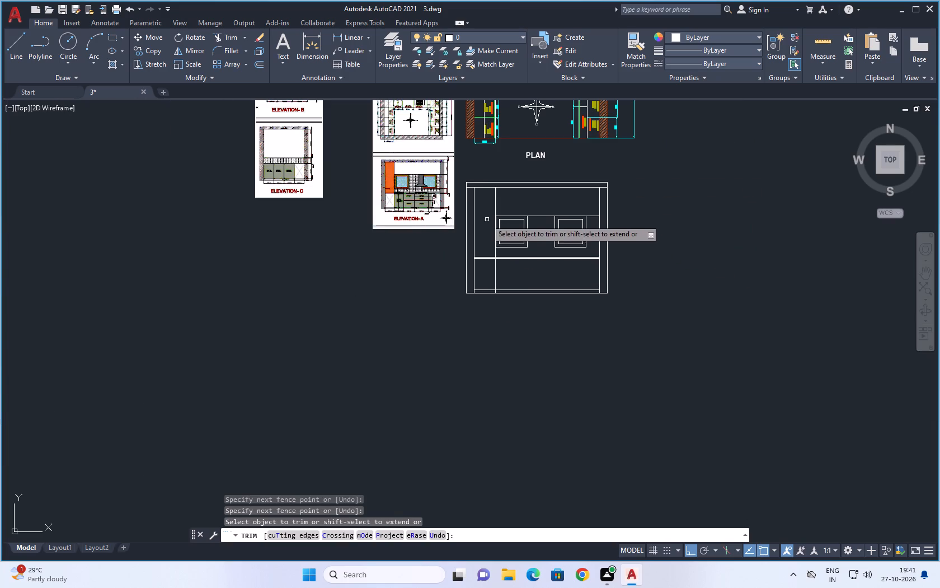
scroll(487, 219, up, 3)
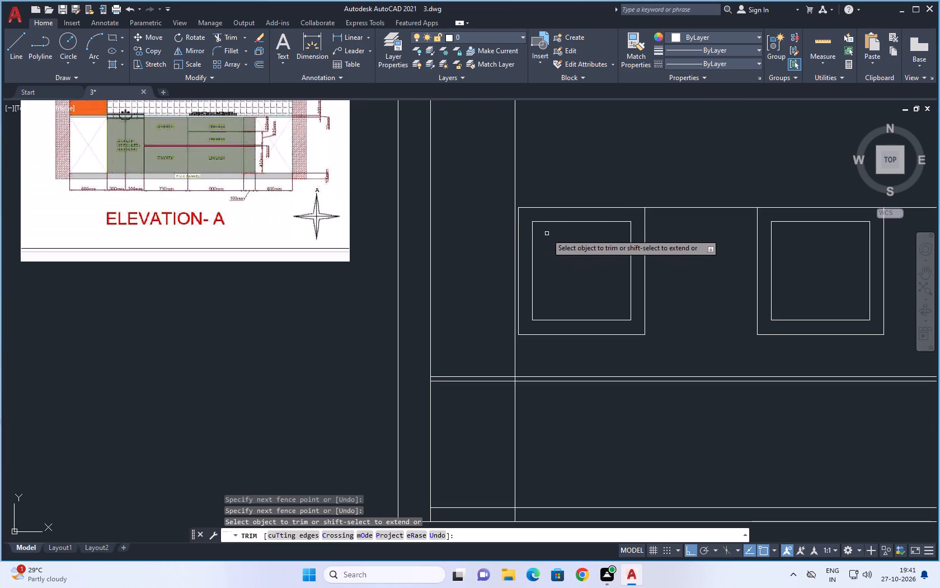
key(Escape)
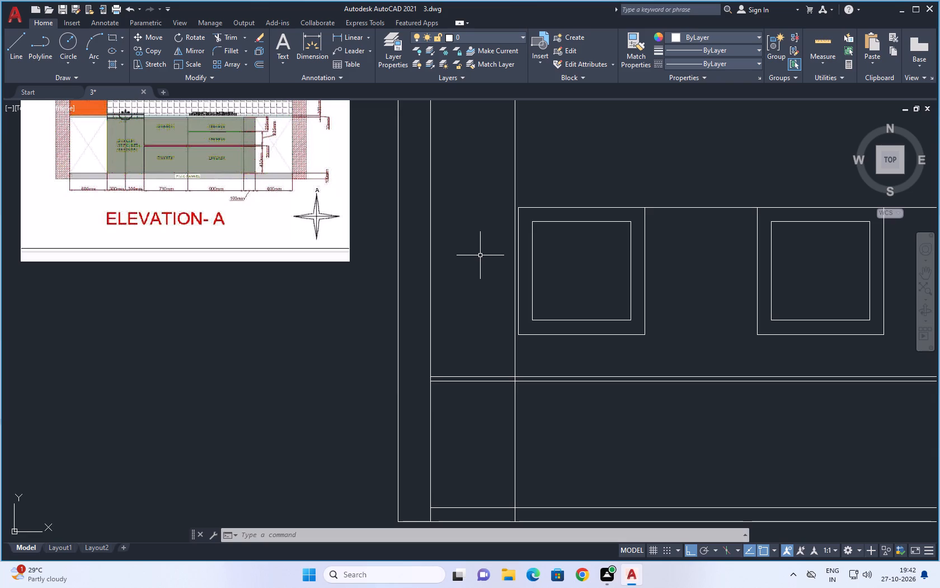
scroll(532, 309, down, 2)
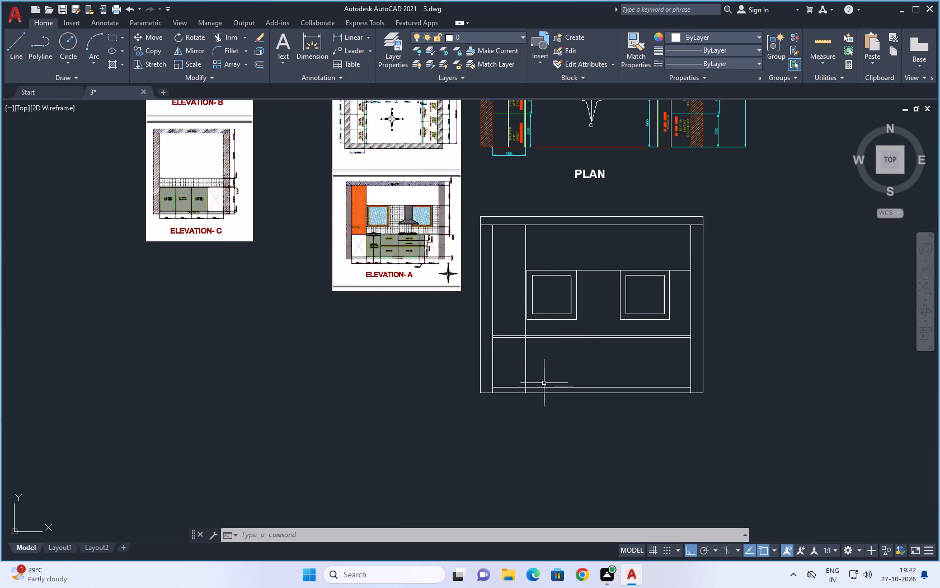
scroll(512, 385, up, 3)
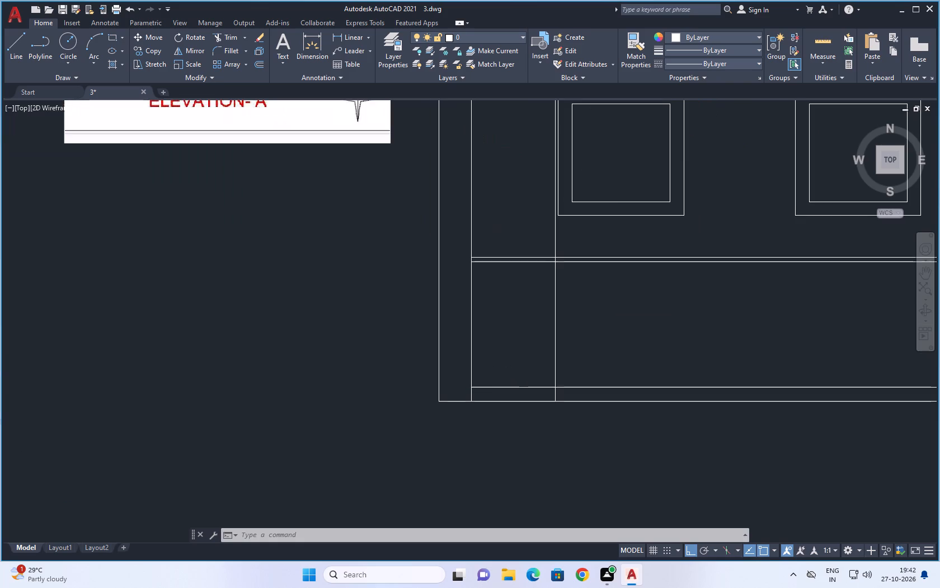
Offset the tall unit's inner vertical line 300 towards the right wall to form a base cabinet divider in Elevation A.
key(Escape)
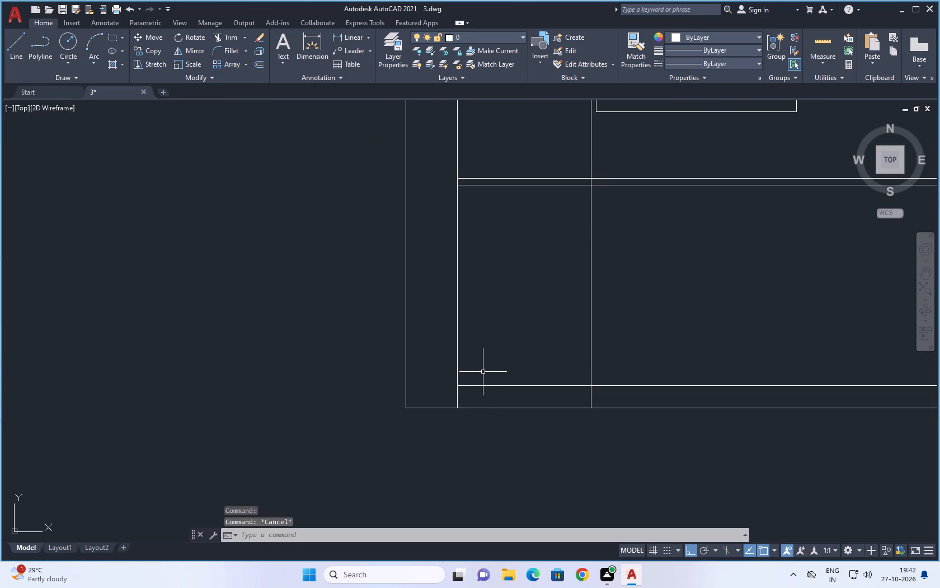
text(O)
key(space)
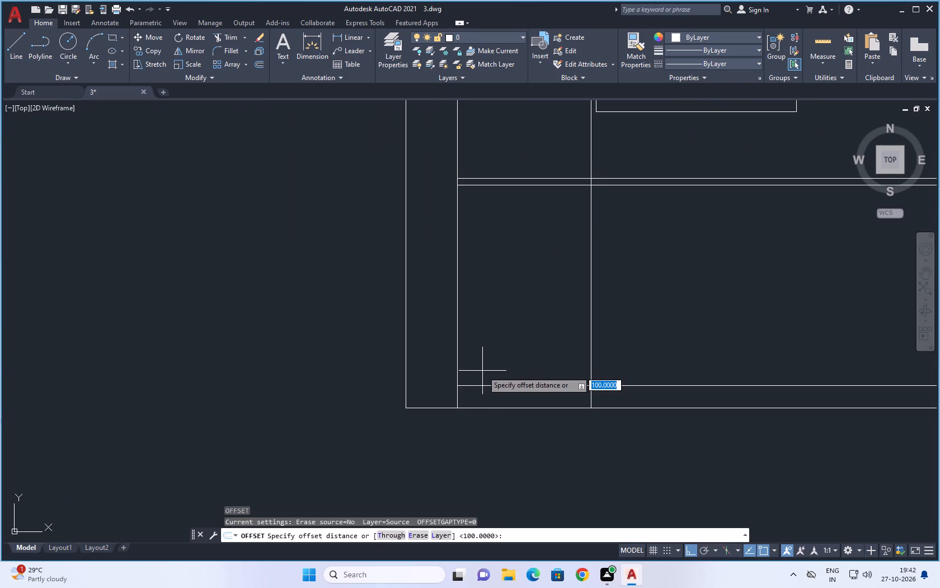
key(3)
key(0)
key(0)
key(space)
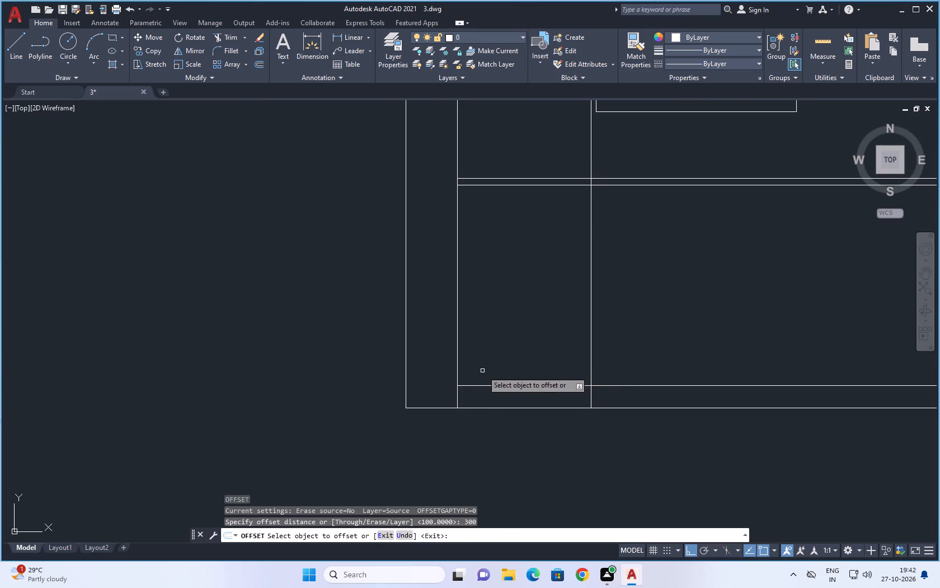
click(591, 318)
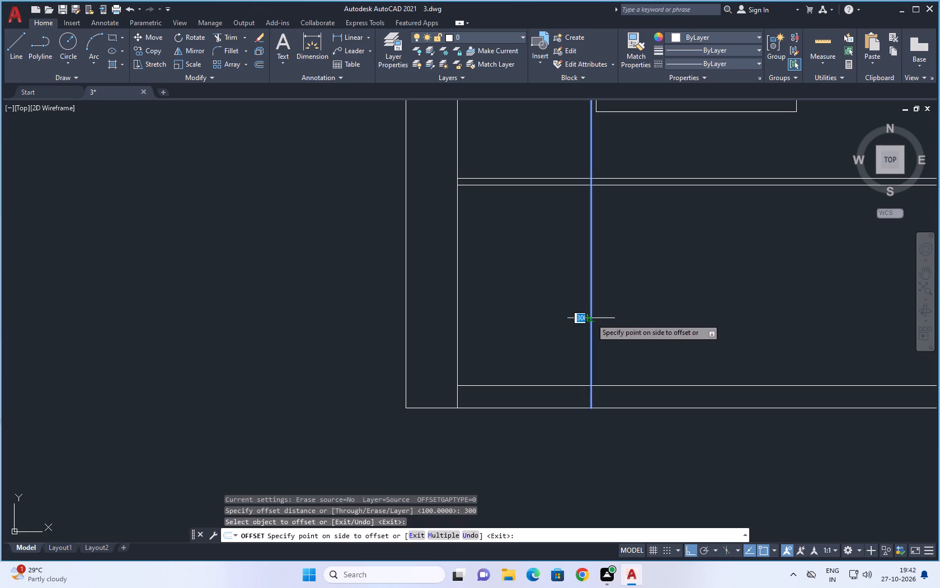
click(688, 318)
key(Escape)
Trim the new cabinet divider above the countertop and between the two countertop lines, redoing the first attempt.
key(t)
key(r)
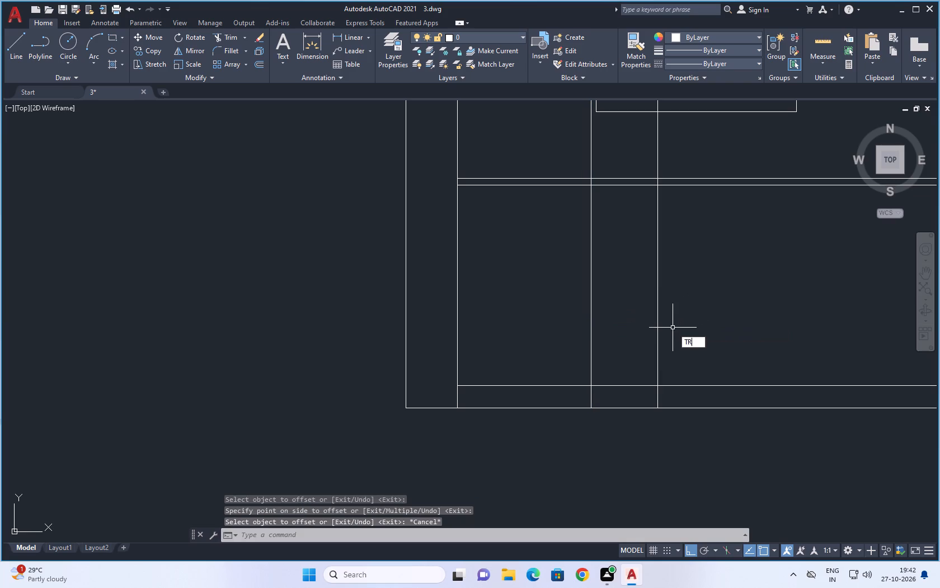
key(space)
key(space)
drag(664, 155, 655, 155)
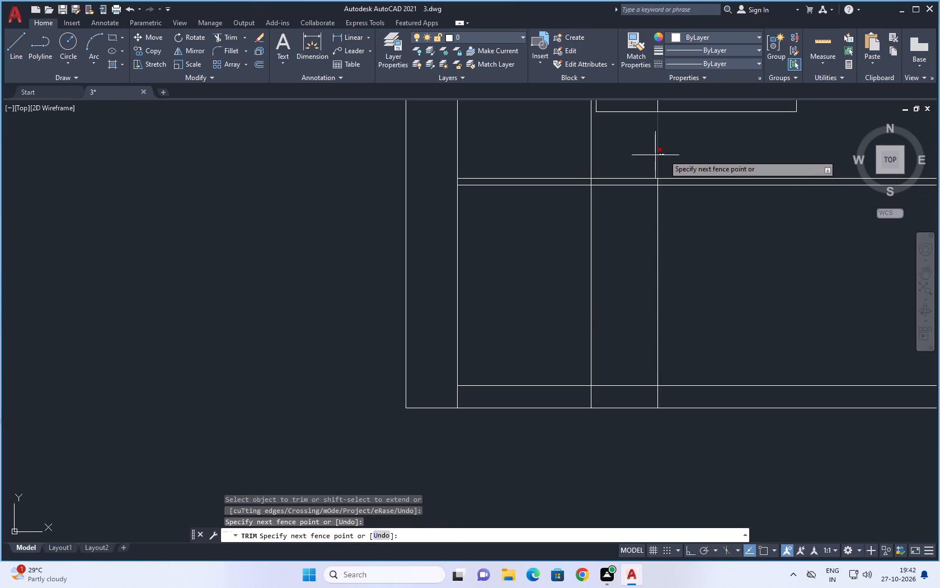
drag(655, 155, 675, 164)
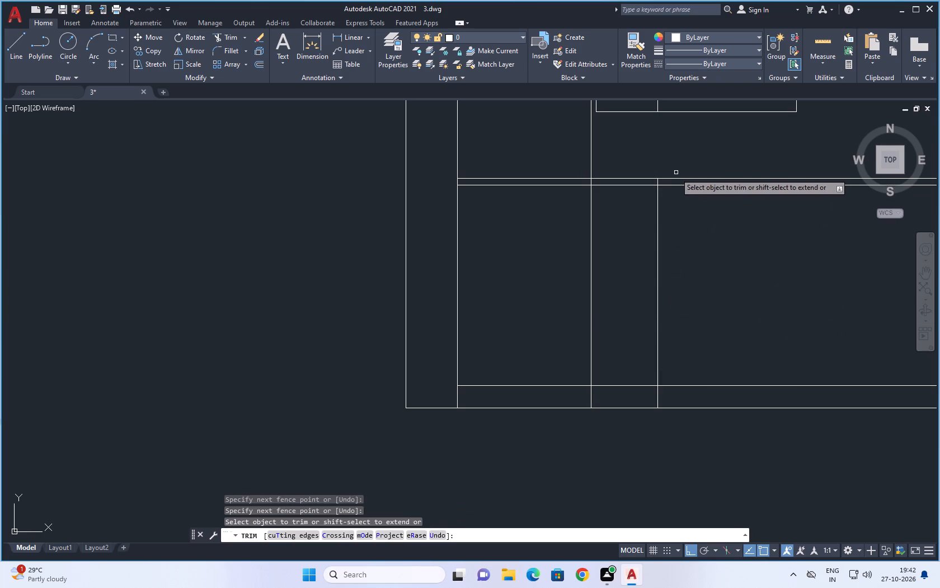
key(ctrl+z)
scroll(656, 186, up, 4)
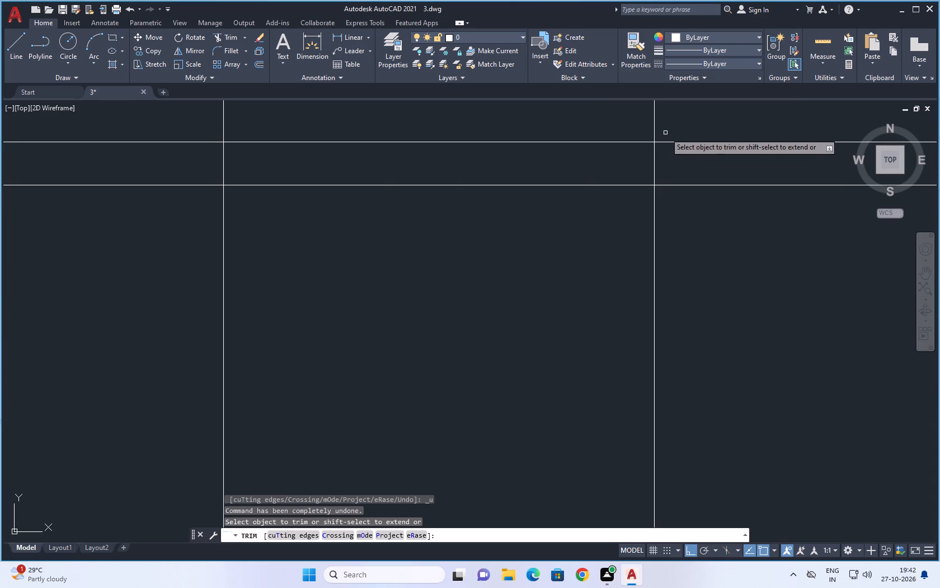
drag(666, 117, 639, 117)
scroll(641, 272, down, 4)
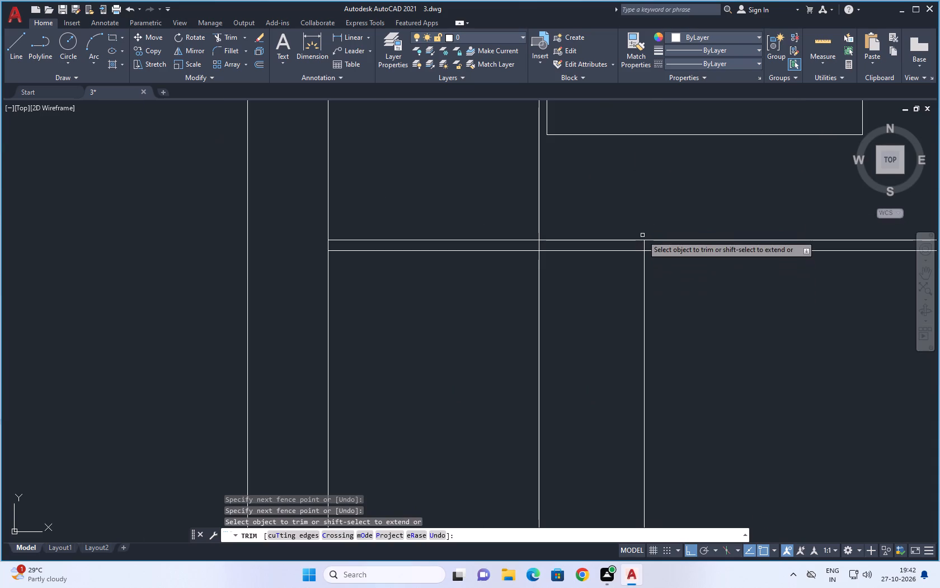
click(646, 244)
click(641, 244)
scroll(640, 236, down, 3)
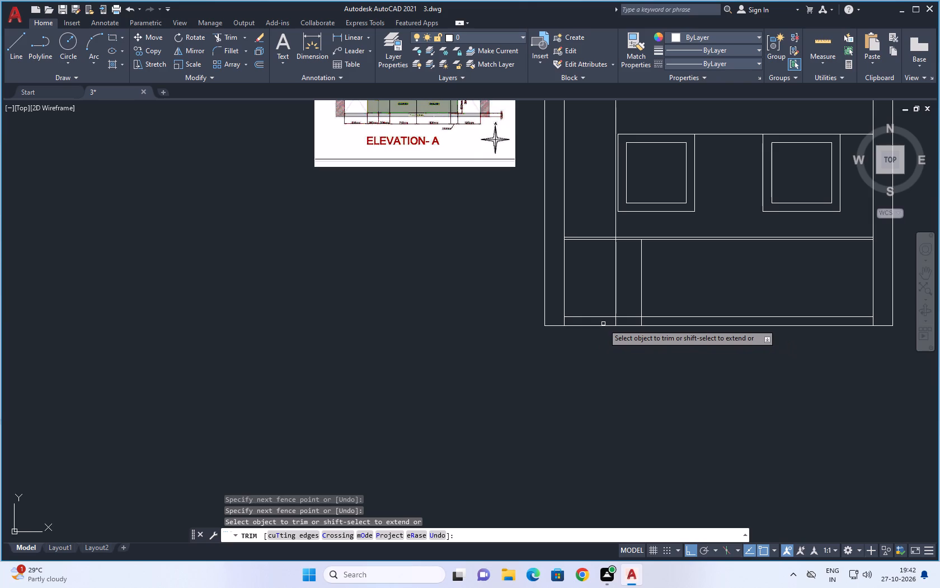
Trim the tall unit's vertical line and the new divider between the plinth line and the floor line.
scroll(604, 319, up, 3)
drag(774, 327, 628, 337)
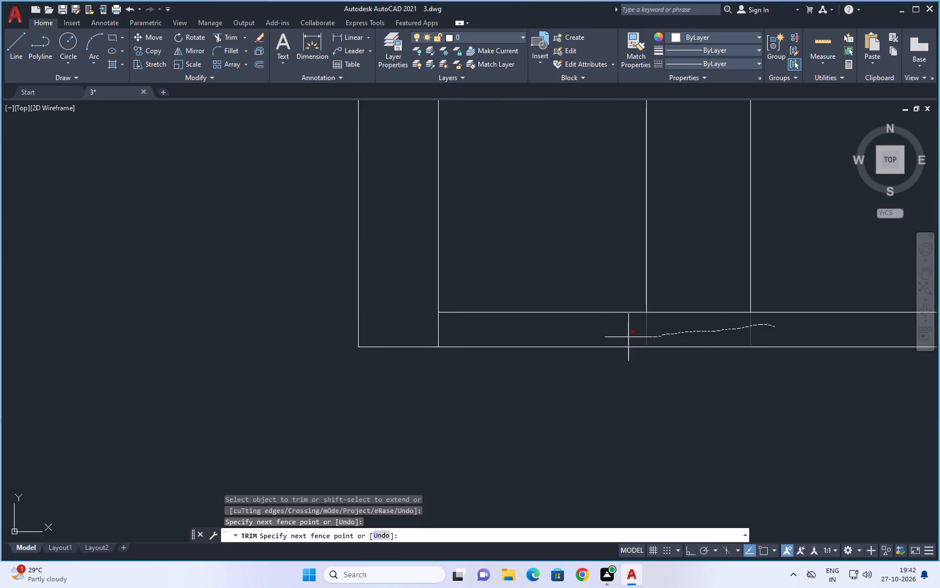
drag(628, 337, 612, 332)
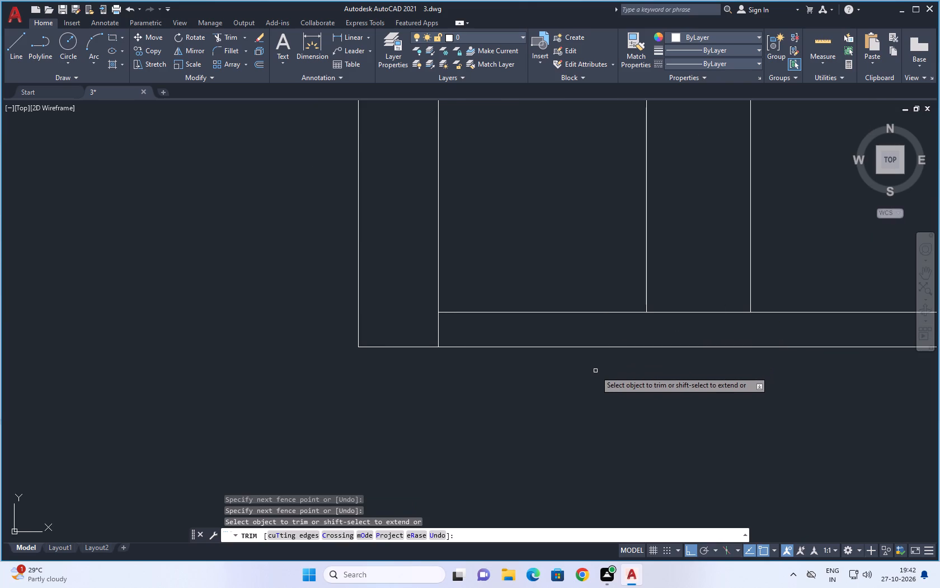
scroll(595, 371, down, 2)
key(Escape)
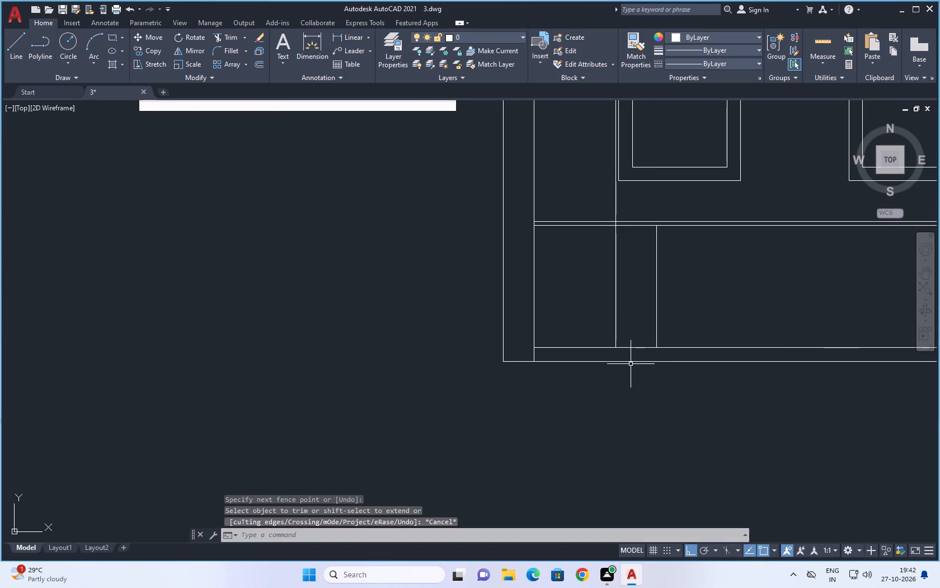
Offset the trimmed base cabinet divider 300 towards the right wall.
key(o)
key(space)
text(3)
text(00)
key(space)
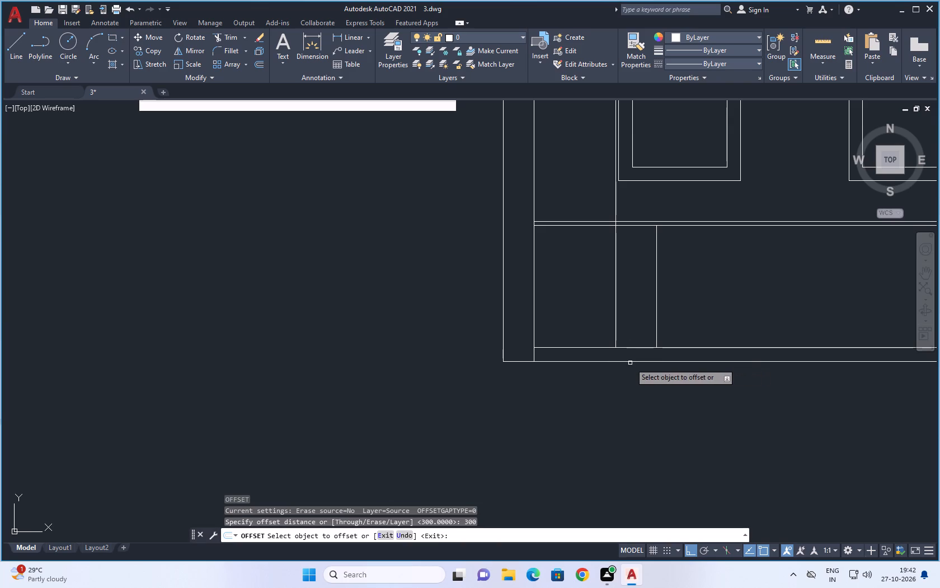
click(657, 325)
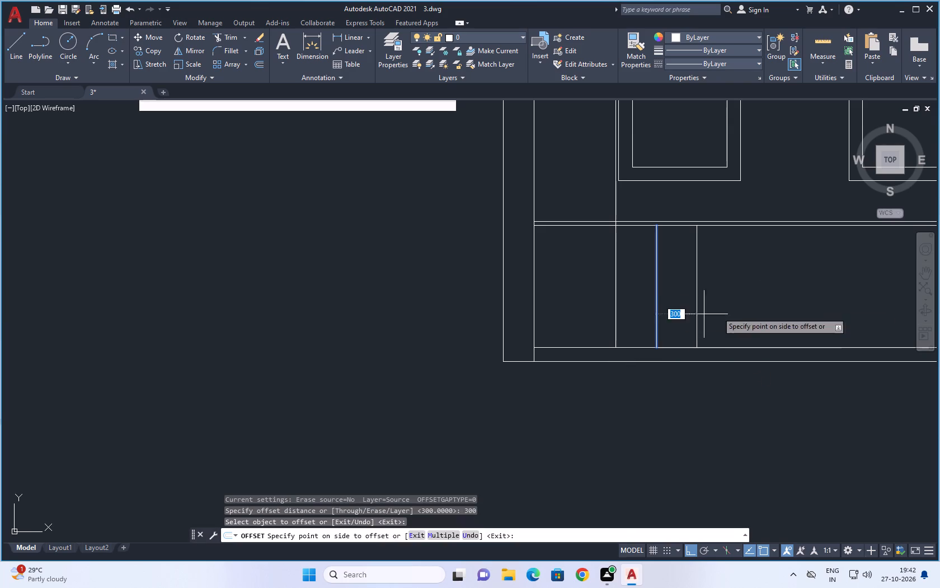
click(763, 305)
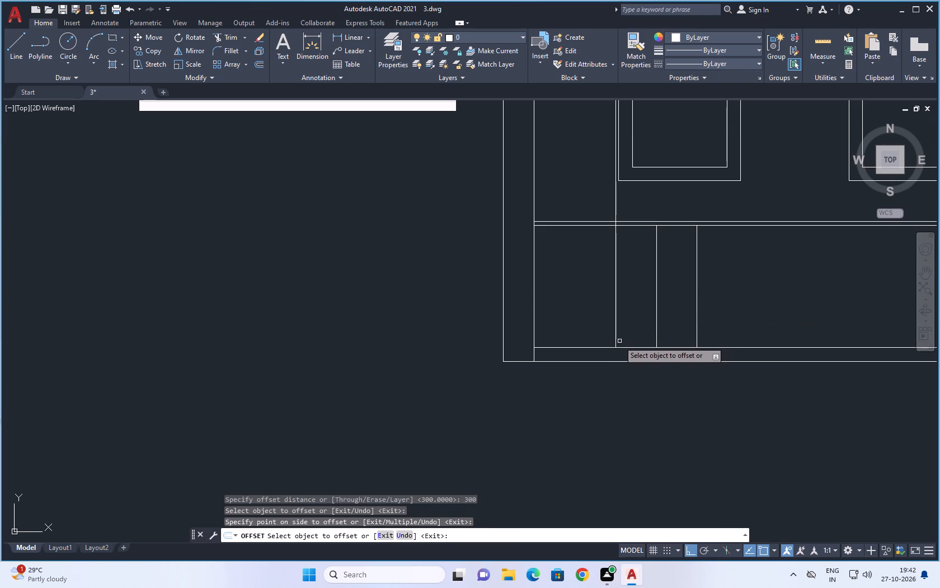
key(space)
Offset the newest base cabinet divider 710 towards the right wall to mark the first wide cabinet.
key(space)
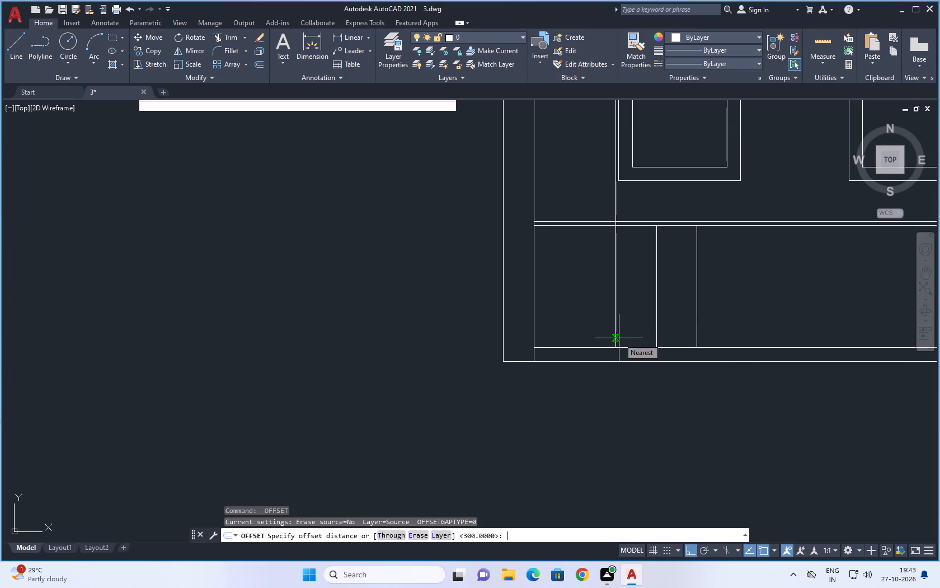
key(7)
key(1)
key(0)
key(space)
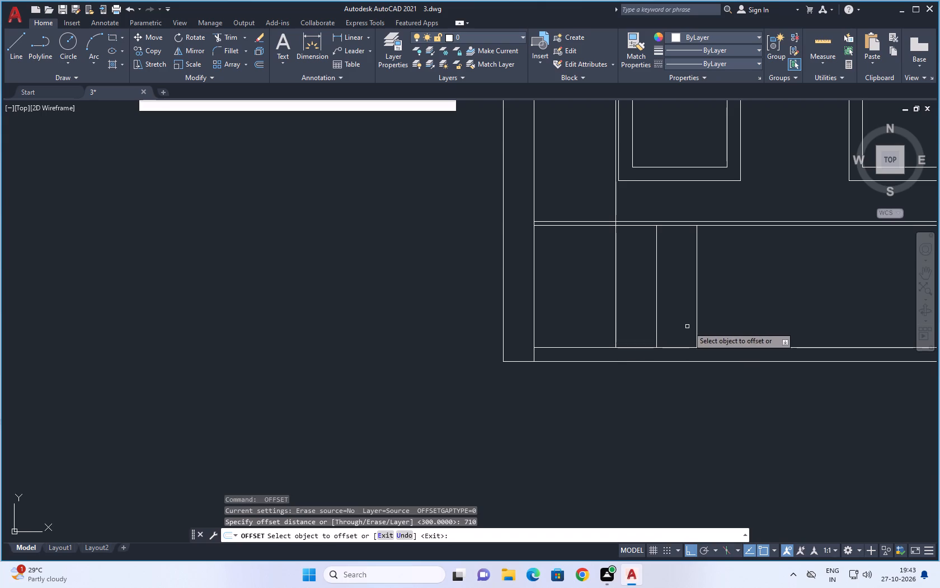
drag(697, 328, 707, 330)
click(783, 330)
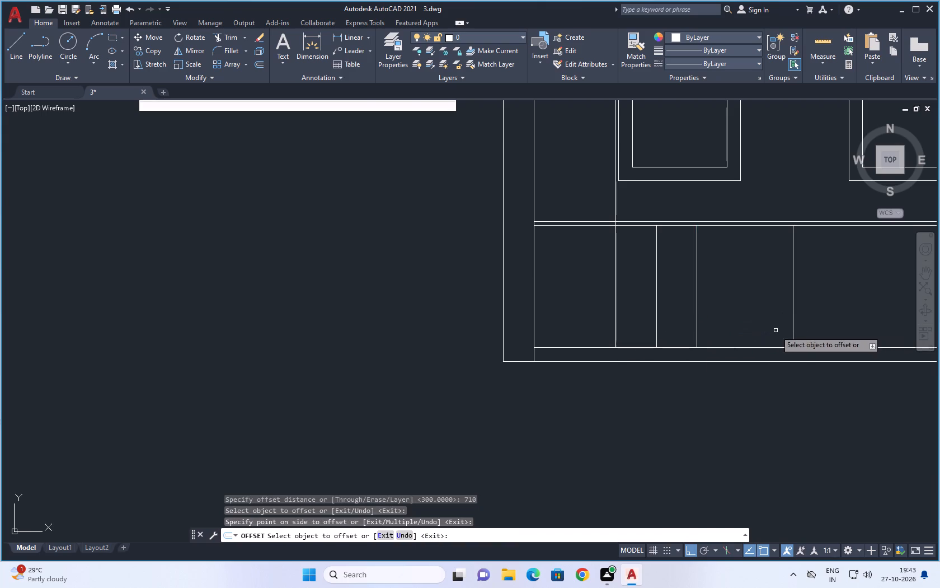
scroll(595, 370, down, 2)
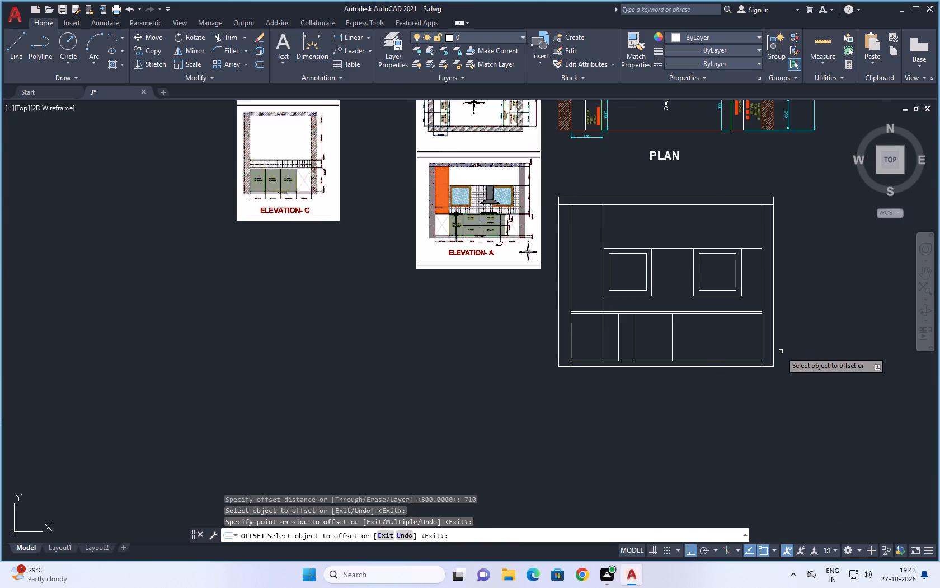
scroll(781, 351, up, 2)
key(space)
Offset the first wide cabinet's right-hand divider 800 towards the right wall.
key(space)
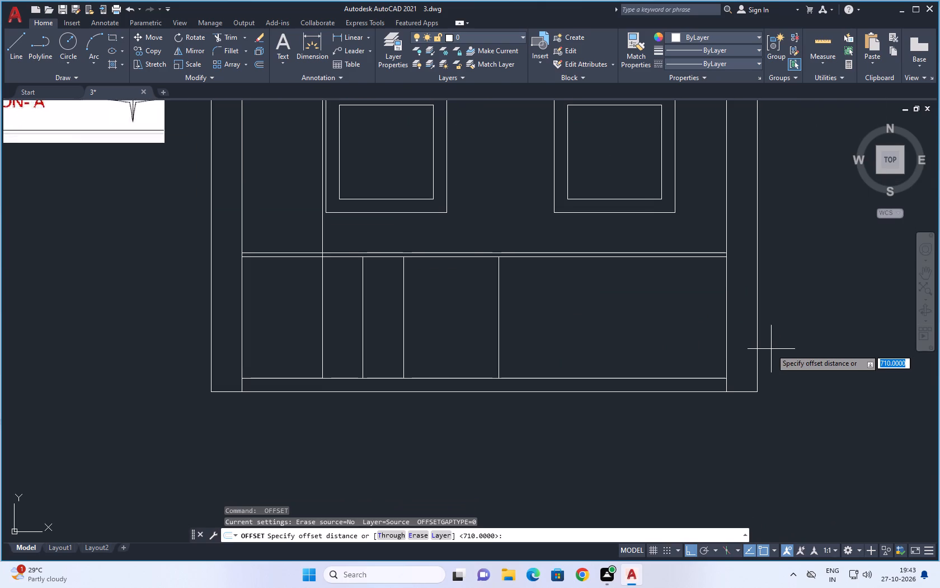
text(800)
key(space)
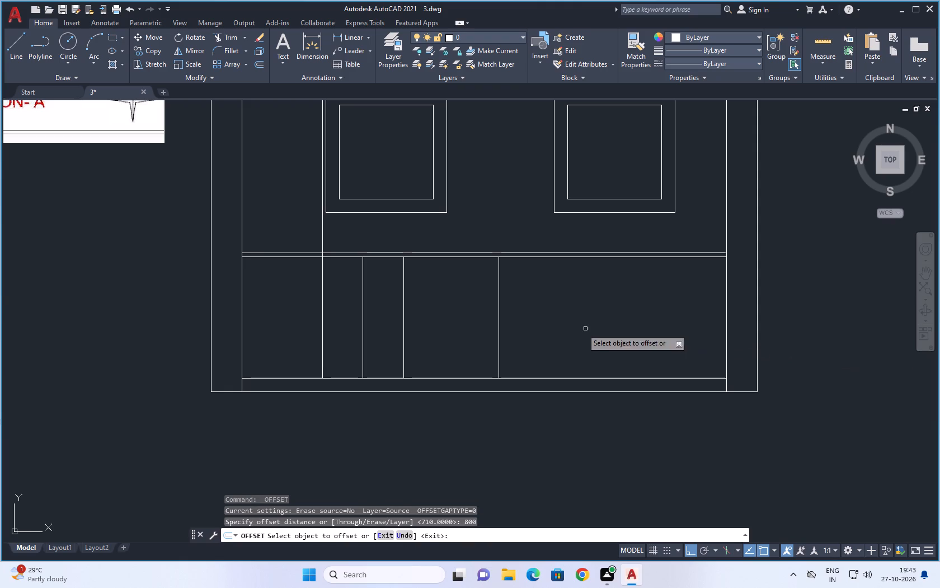
click(499, 321)
click(717, 356)
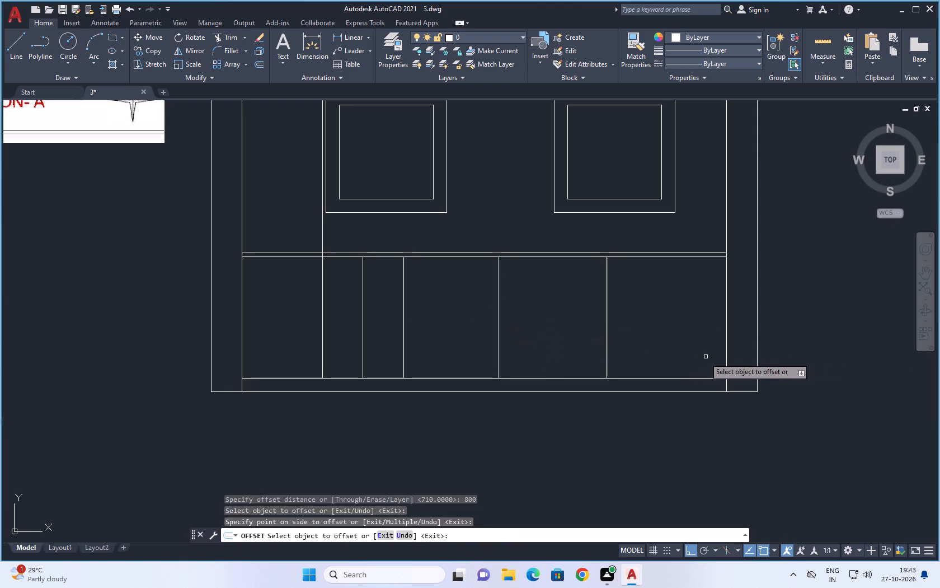
key(space)
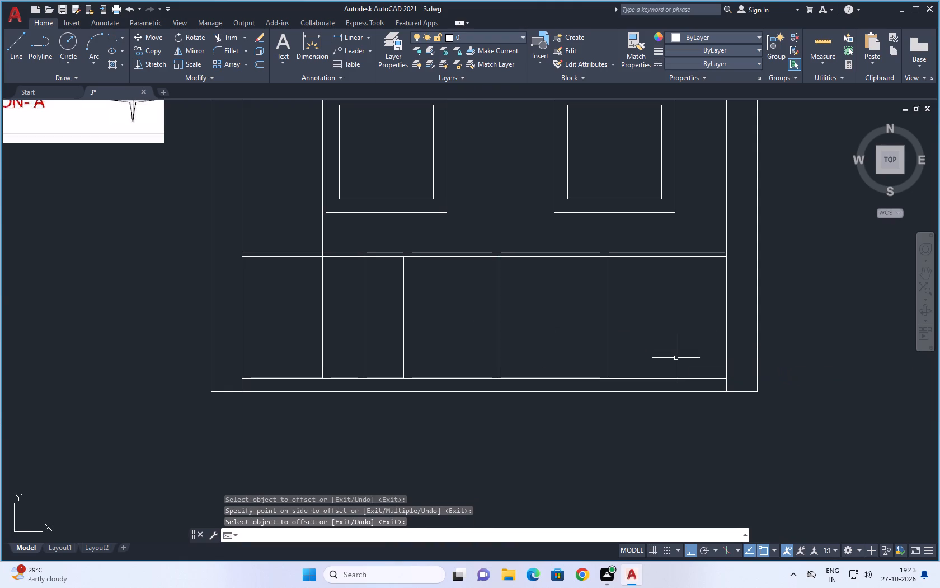
Offset the right-hand divider of the 800-wide cabinet 190 towards the right wall.
key(1)
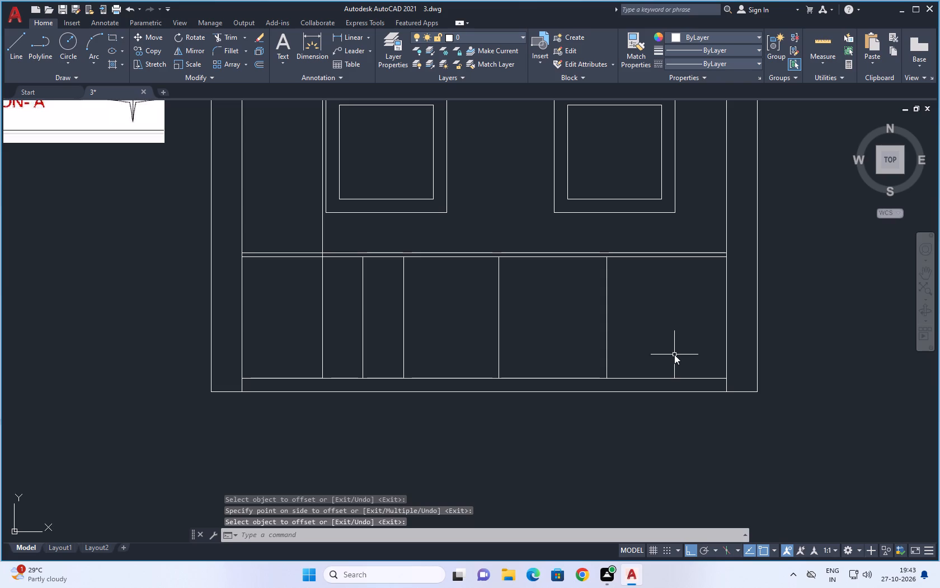
text(90)
key(space)
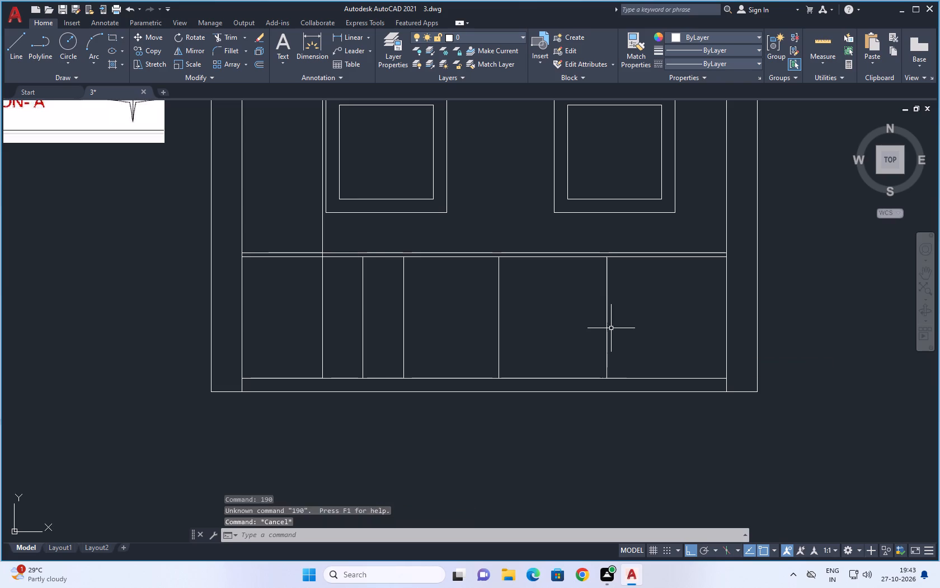
key(Escape)
key(Escape)
text(O 19)
text(0)
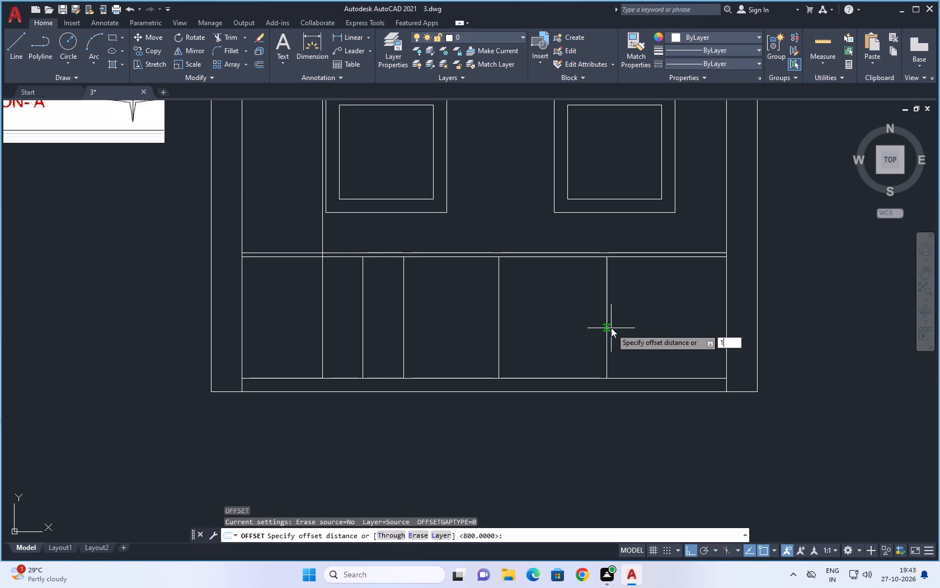
key(space)
click(607, 323)
click(653, 317)
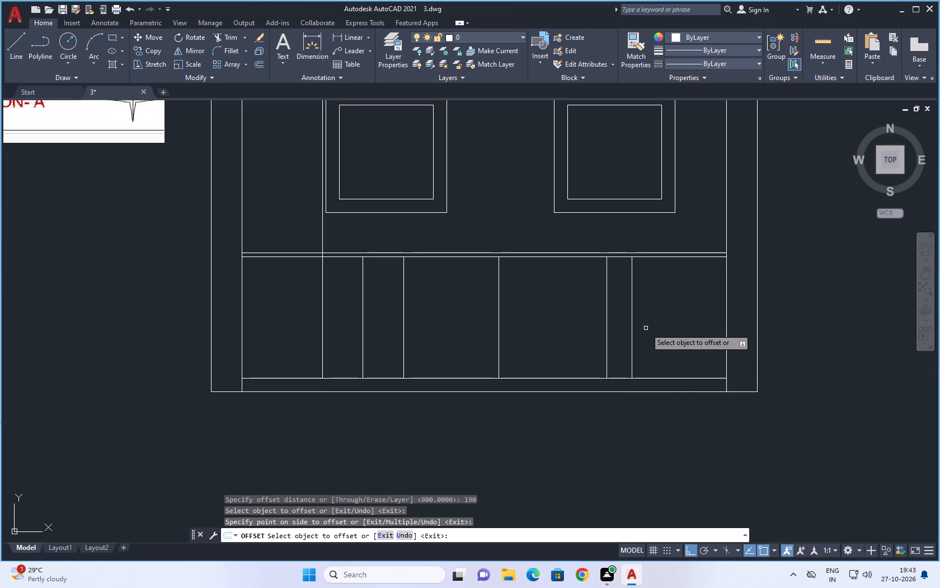
key(space)
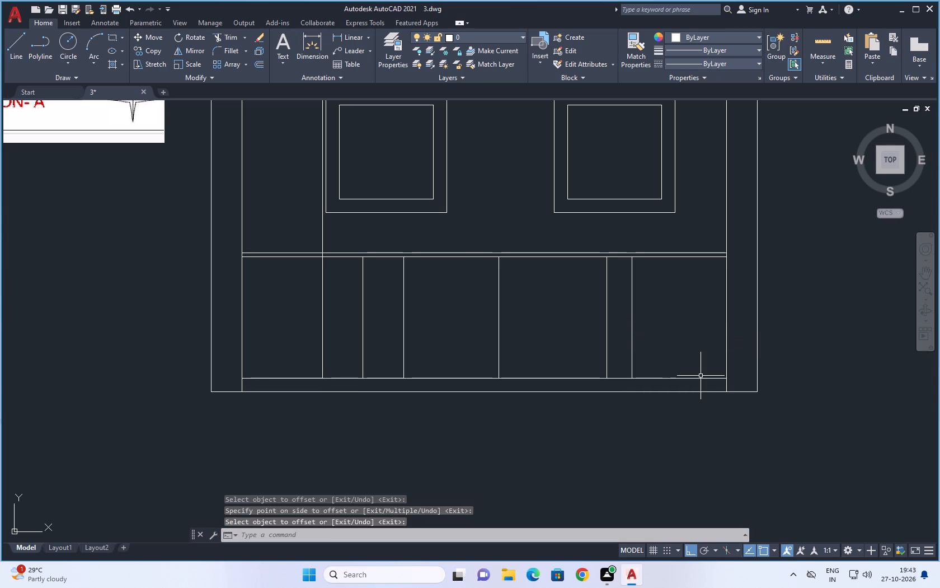
key(Escape)
Offset the plinth line 430 upward to form a horizontal division across the base cabinets.
text(O)
key(space)
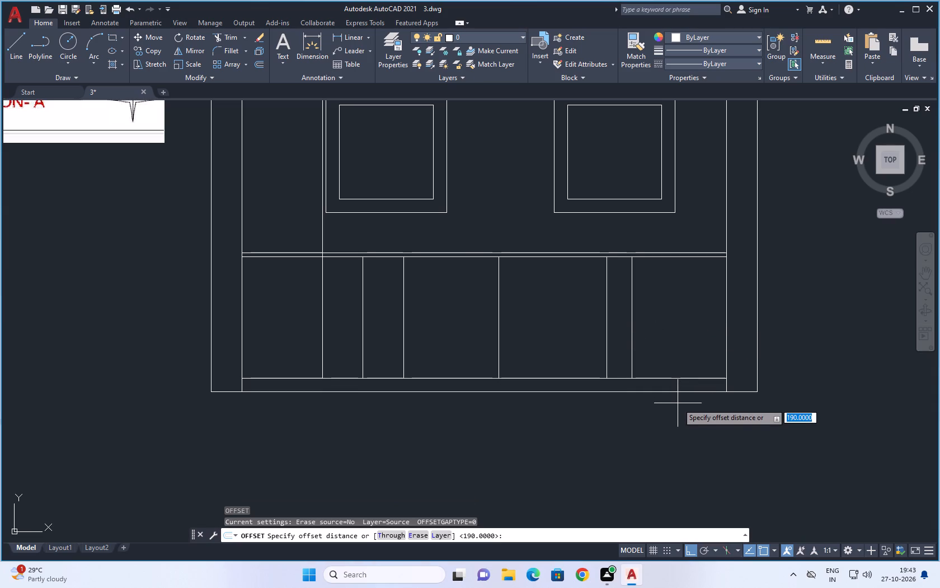
key(4)
key(3)
text(0)
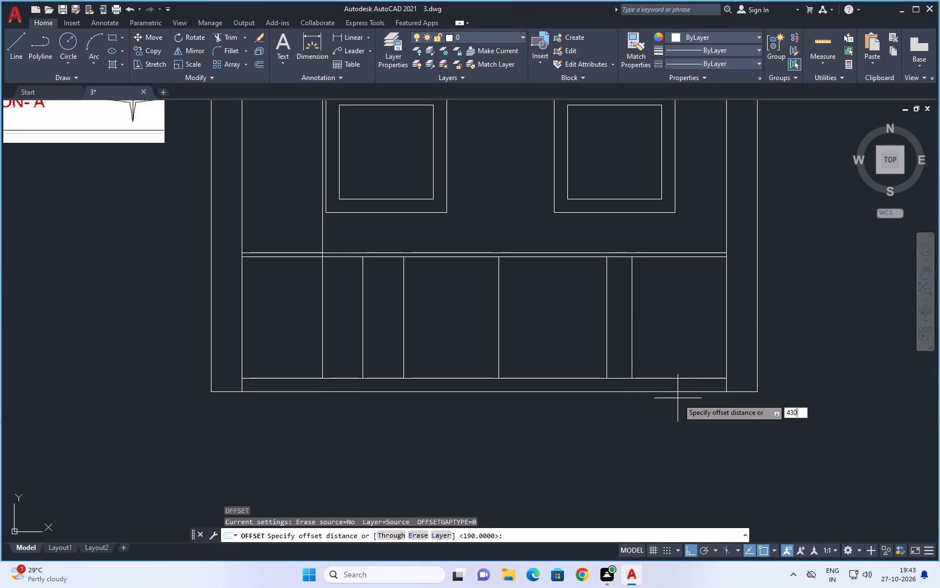
key(space)
click(580, 379)
click(582, 324)
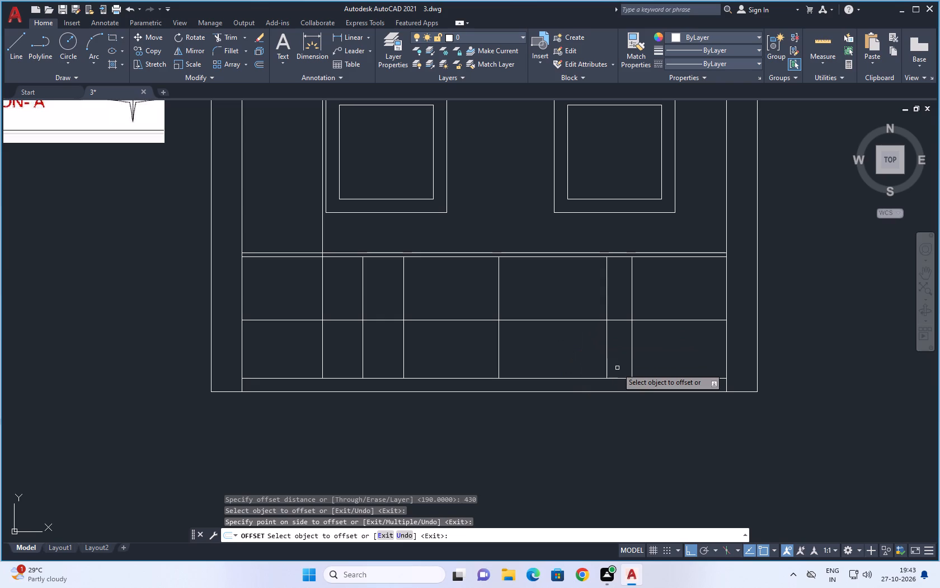
key(Escape)
key(Escape)
Trim the horizontal division out of the three leftmost base cabinets and the rightmost one.
text(TR)
key(space)
key(space)
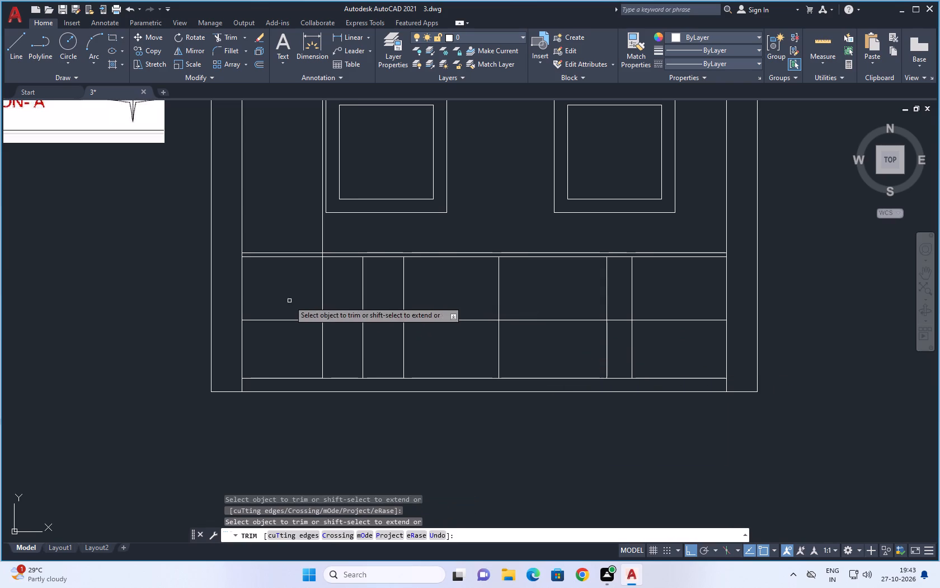
drag(288, 293, 271, 342)
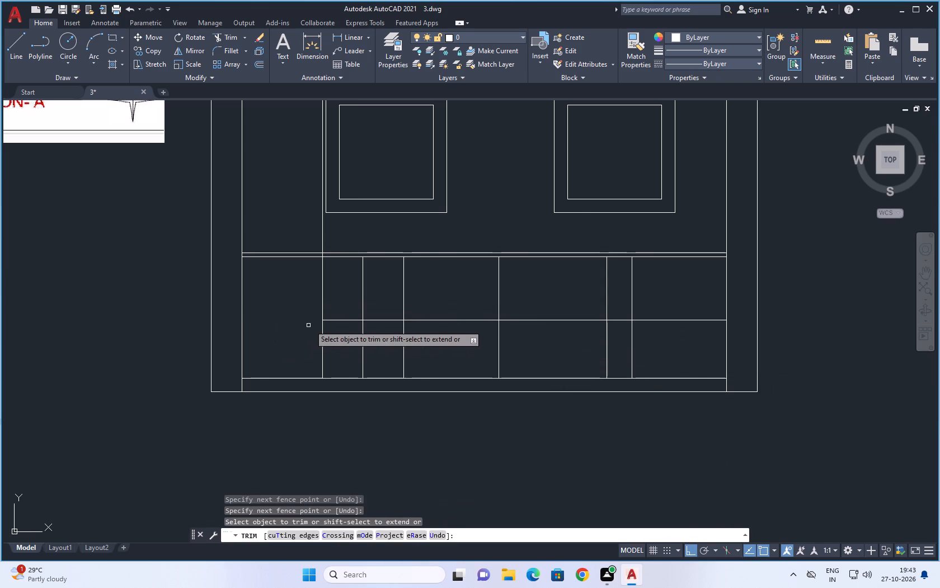
drag(339, 306, 336, 346)
drag(387, 309, 379, 340)
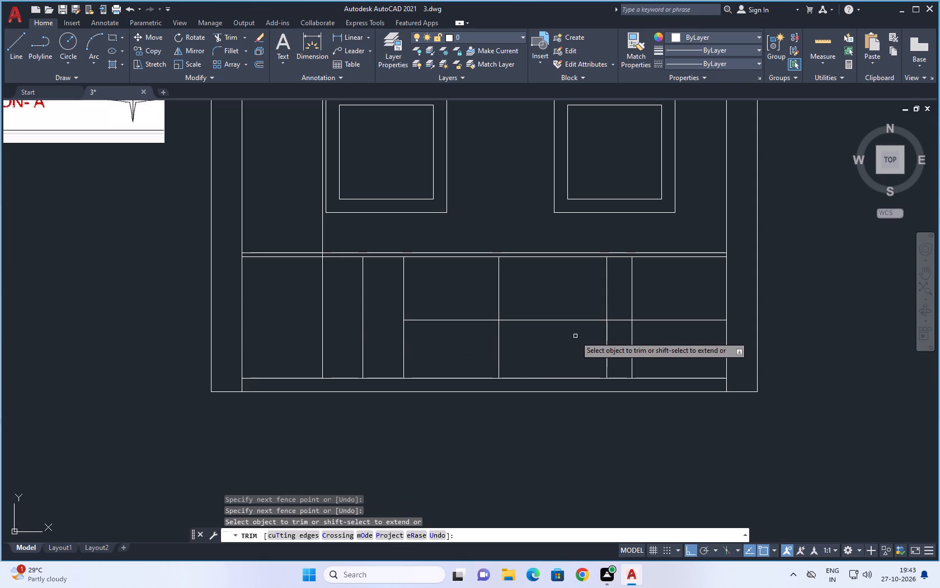
drag(674, 302, 665, 334)
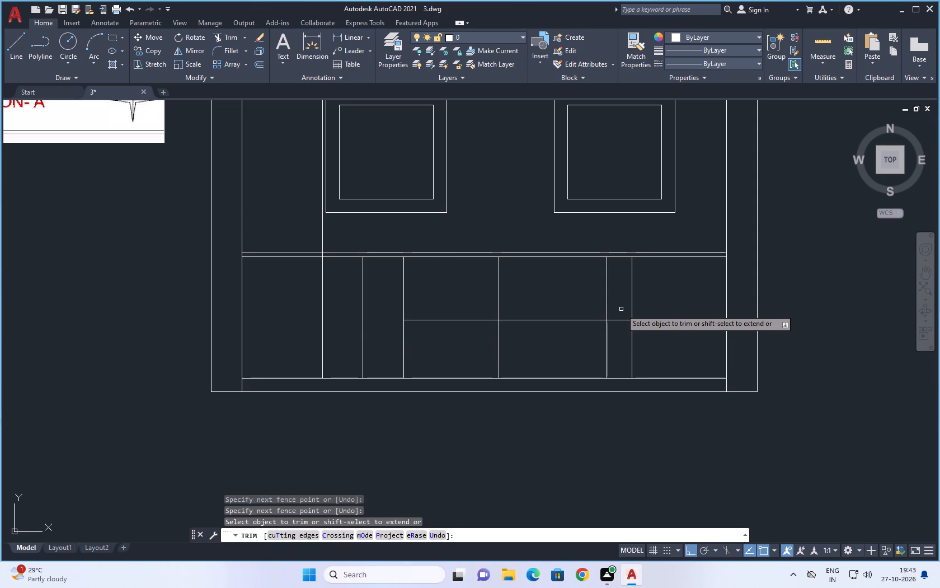
key(Escape)
key(Escape)
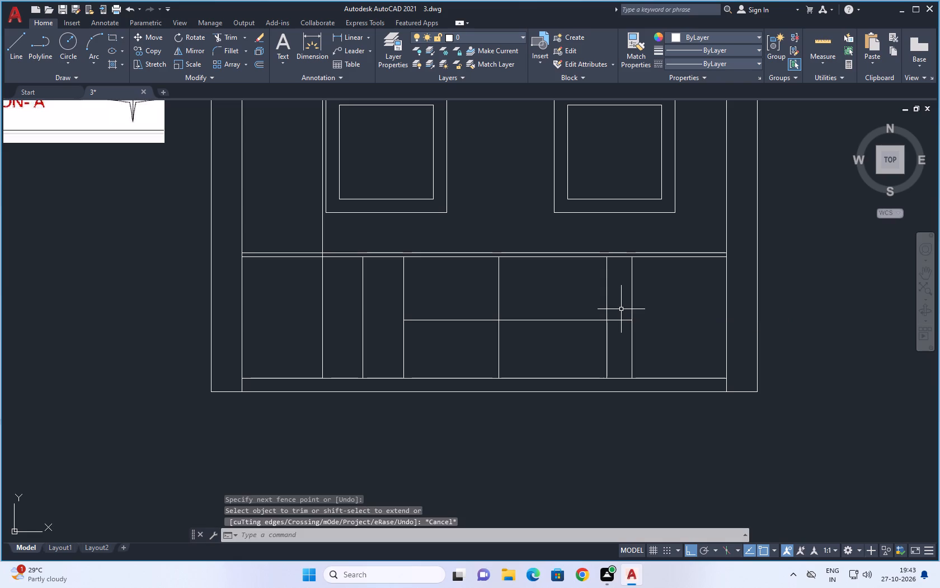
Offset the remaining horizontal division line 20 upward across the middle base cabinets.
key(o)
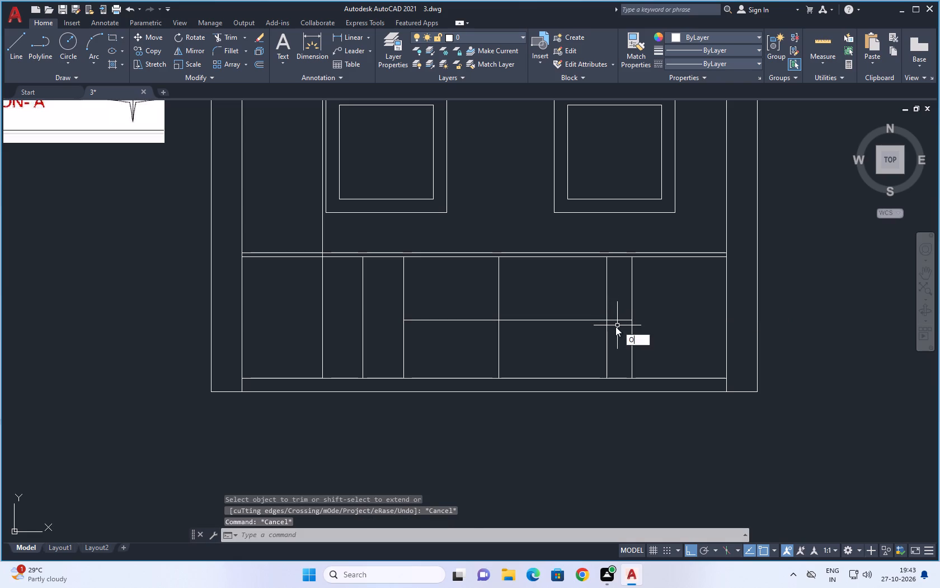
key(space)
text(20)
key(space)
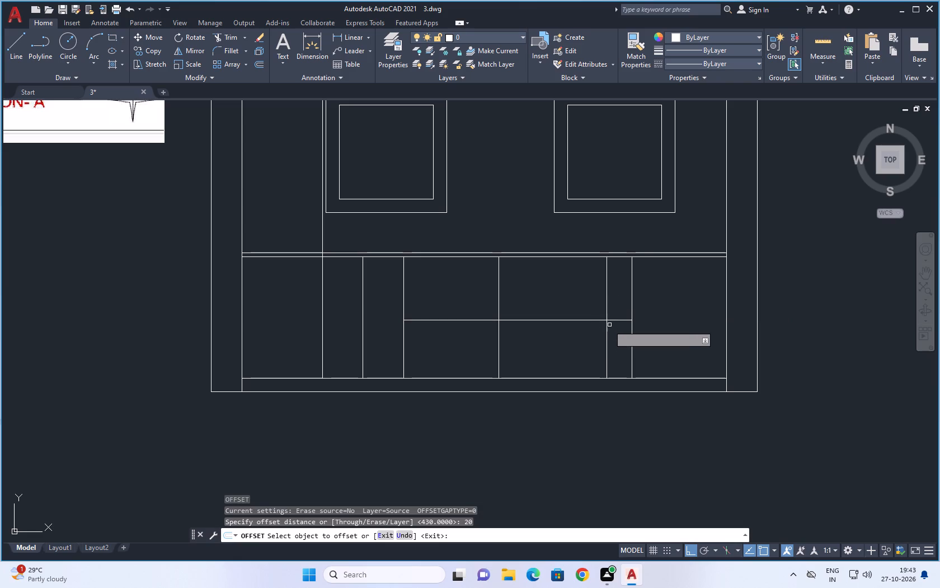
click(593, 320)
click(594, 269)
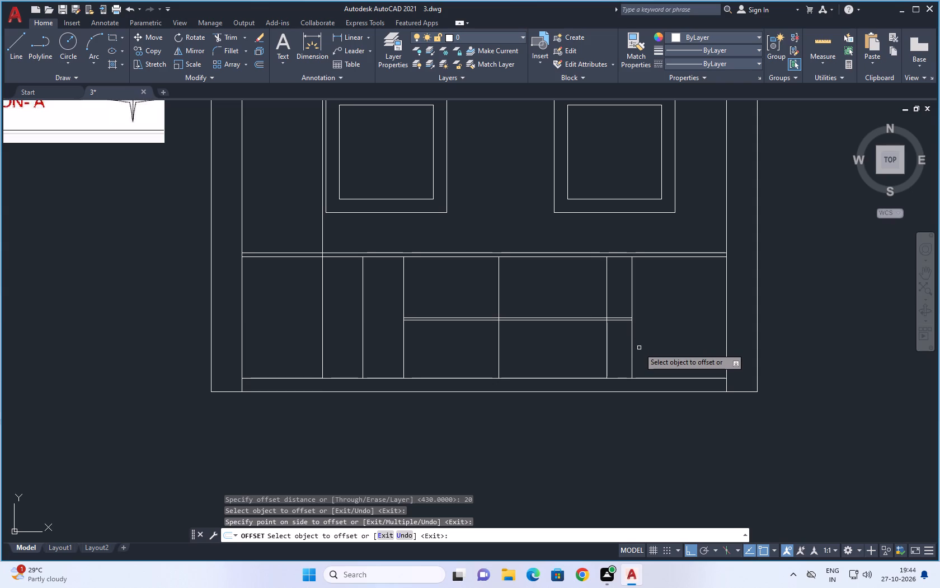
key(Escape)
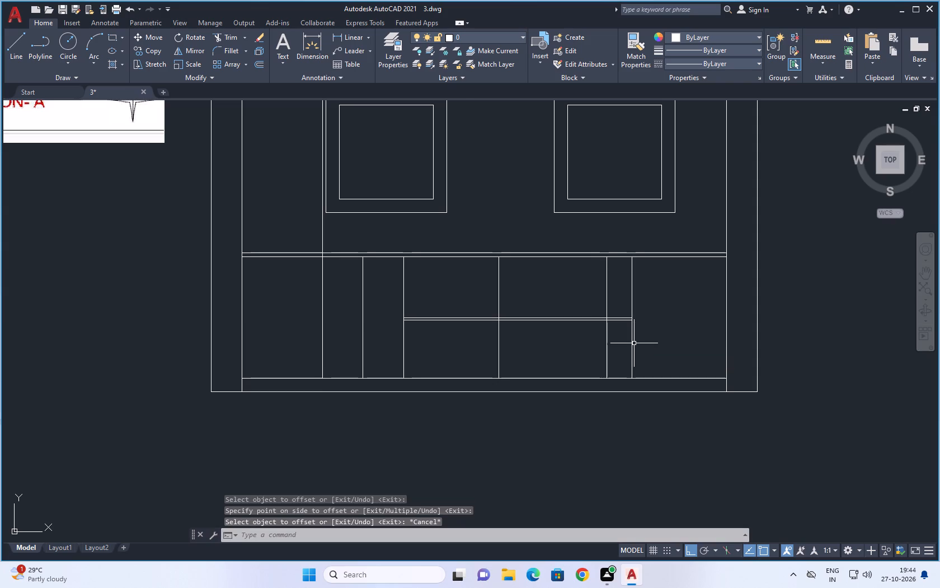
Offset the upper line of the double horizontal division 225 upward to form a drawer division.
text(O)
key(space)
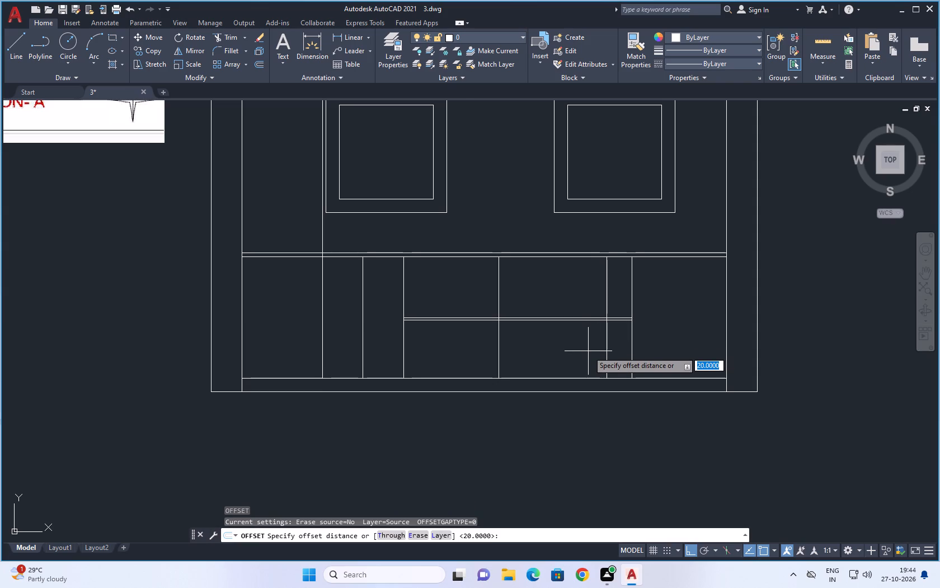
text(22)
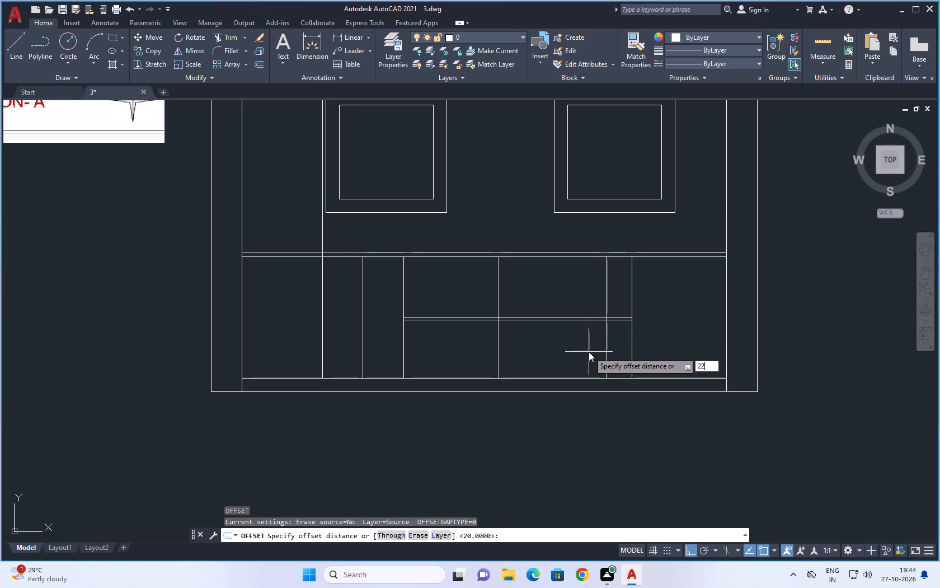
text(5)
key(space)
click(585, 318)
click(588, 277)
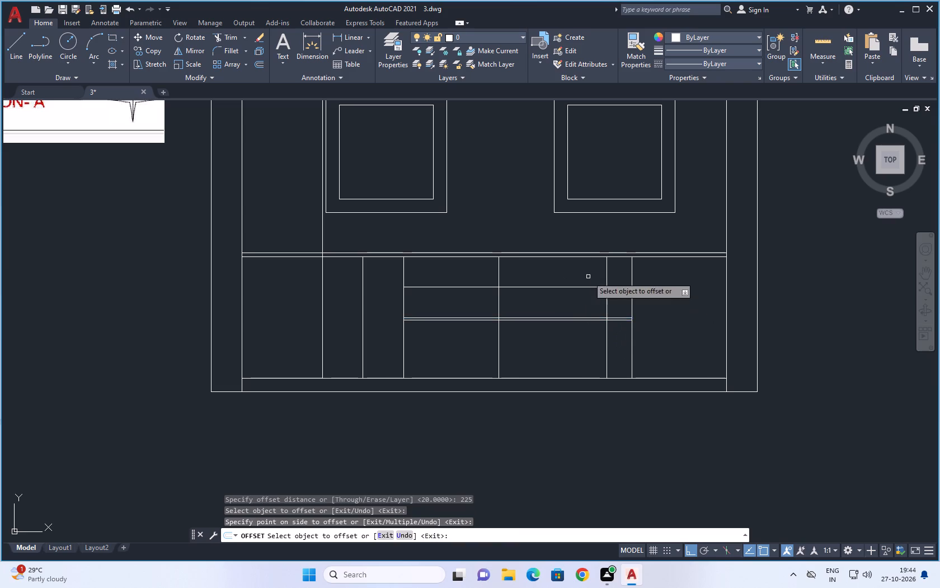
key(Escape)
key(Escape)
key(Escape)
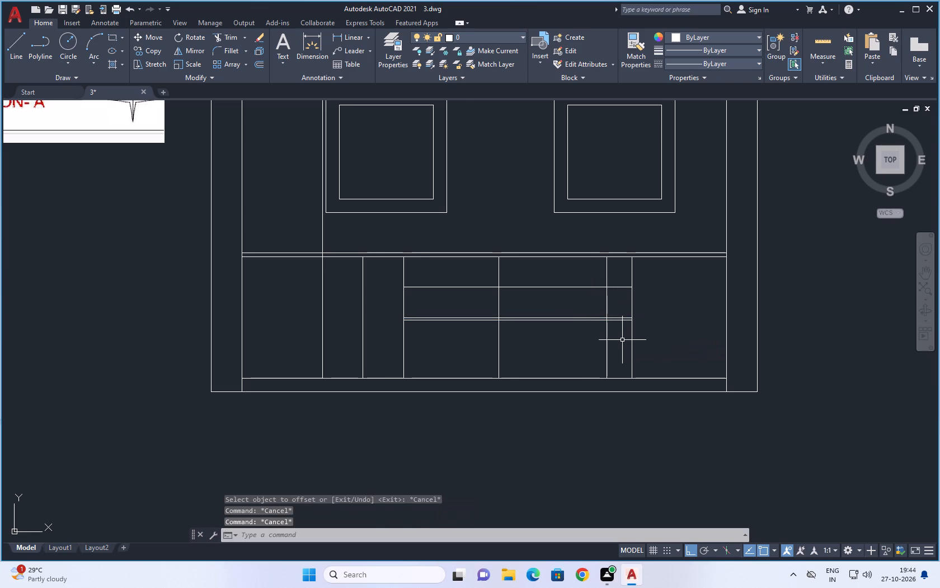
Trim the drawer line out of the 710-wide cabinet, and all horizontal division lines out of the narrow 190-wide cabinet.
text(TR)
key(space)
key(space)
drag(480, 273, 468, 292)
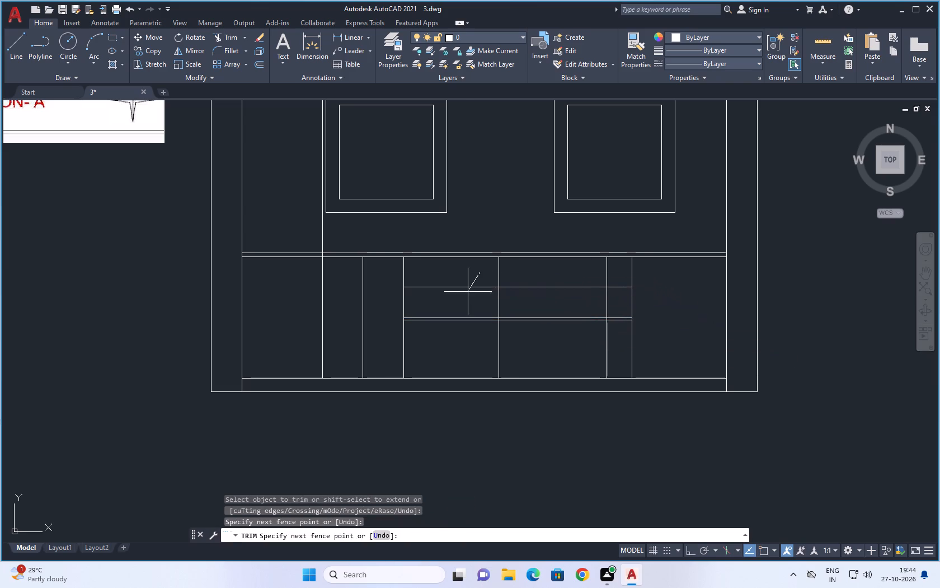
drag(468, 292, 454, 301)
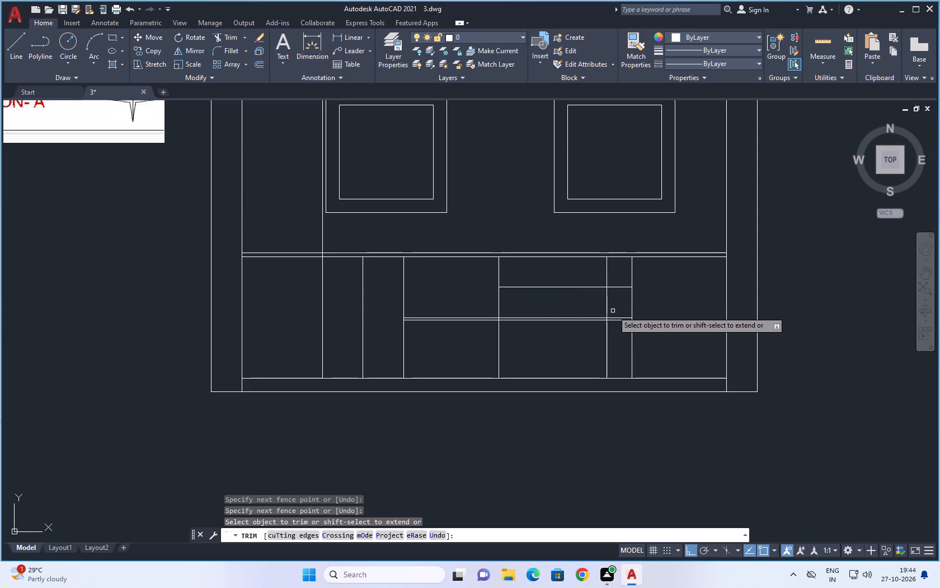
scroll(617, 310, up, 2)
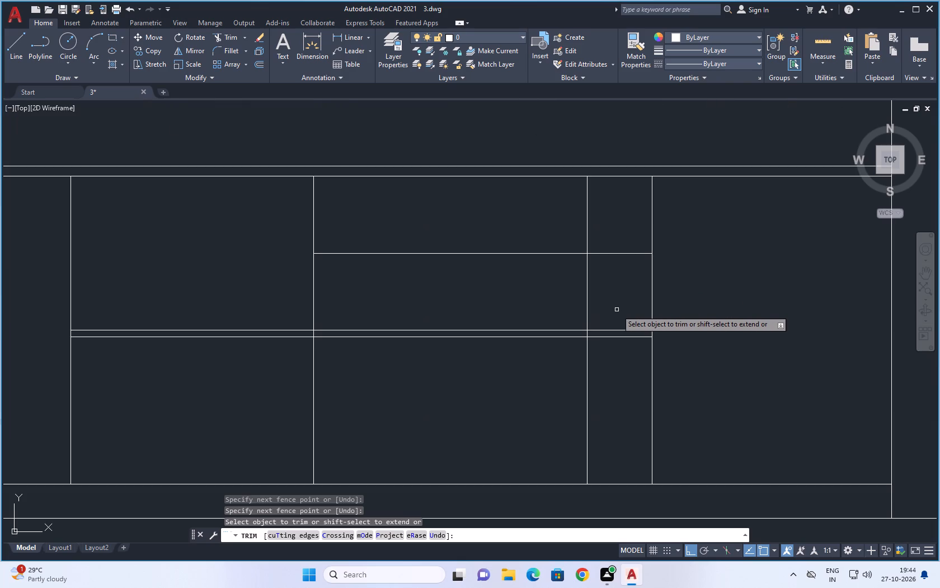
drag(616, 316, 608, 354)
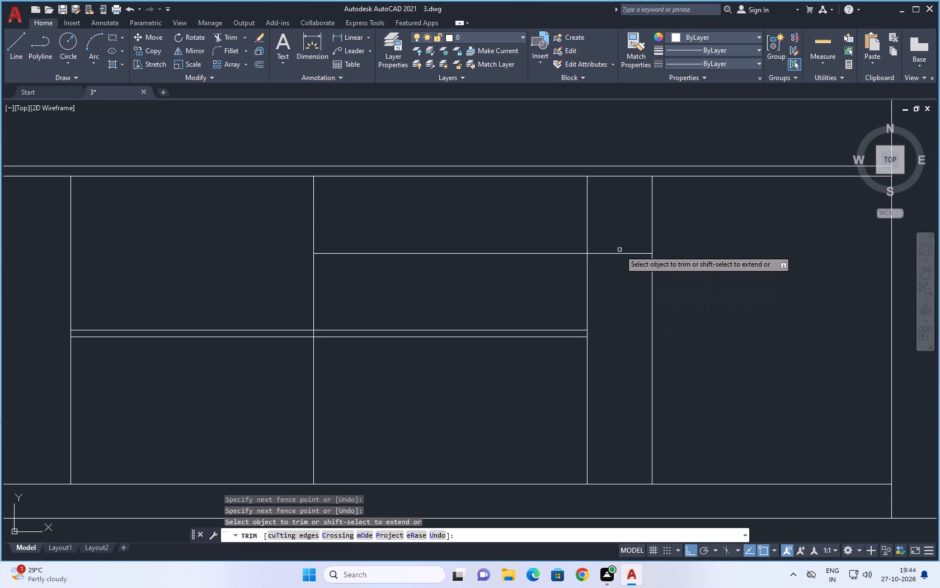
drag(622, 240, 619, 260)
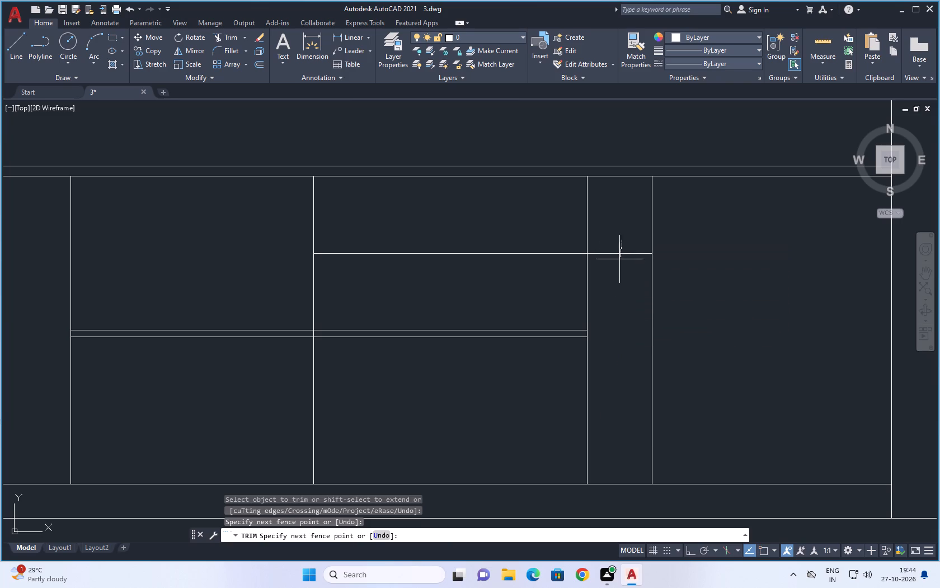
drag(619, 260, 619, 269)
scroll(614, 314, down, 2)
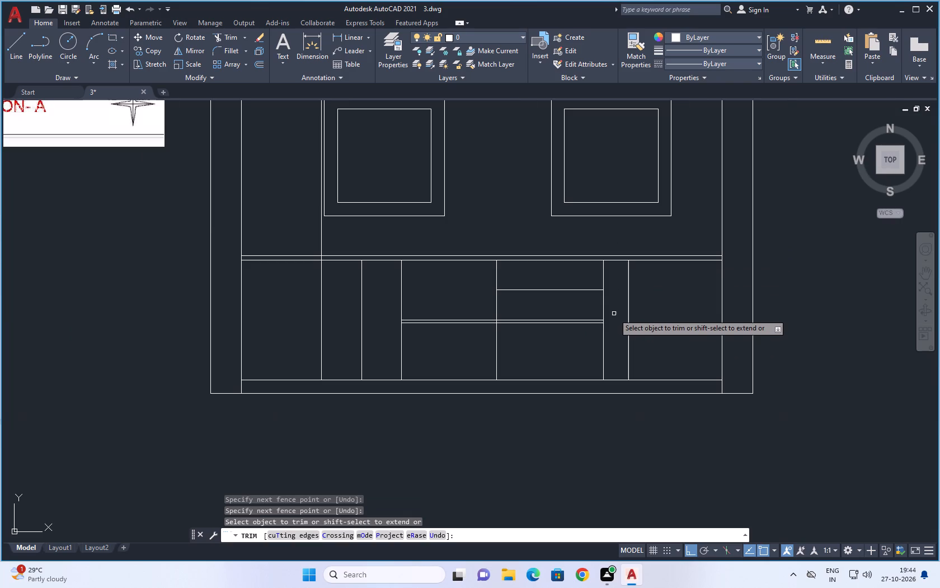
key(Escape)
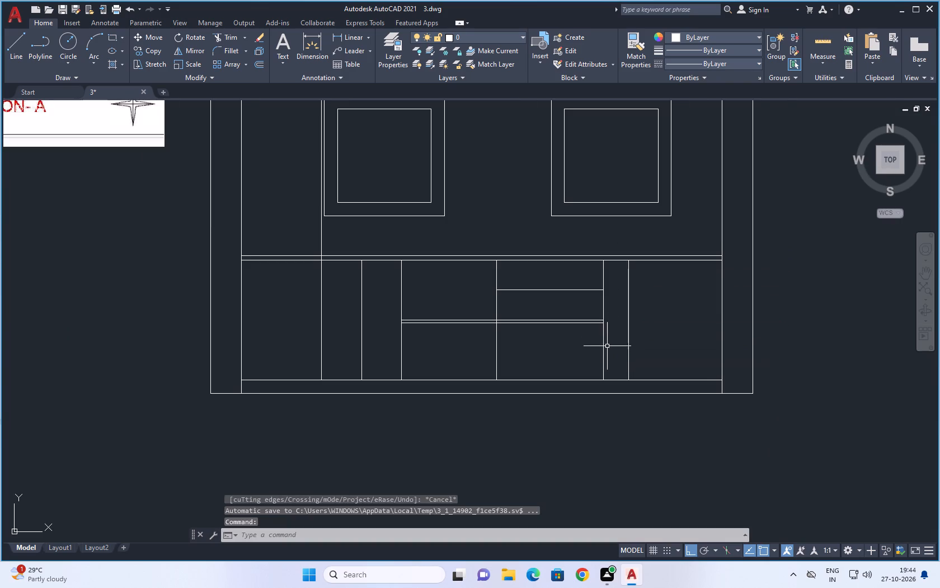
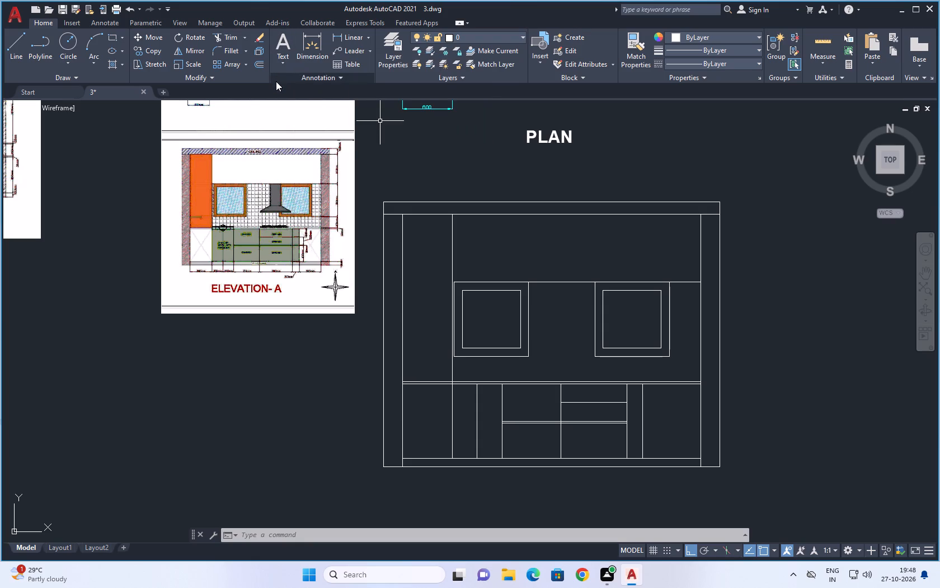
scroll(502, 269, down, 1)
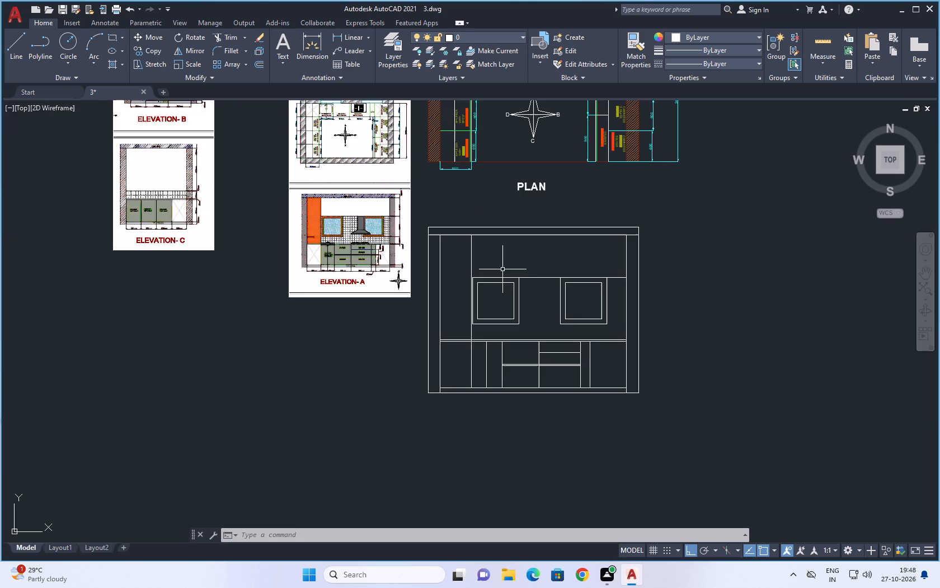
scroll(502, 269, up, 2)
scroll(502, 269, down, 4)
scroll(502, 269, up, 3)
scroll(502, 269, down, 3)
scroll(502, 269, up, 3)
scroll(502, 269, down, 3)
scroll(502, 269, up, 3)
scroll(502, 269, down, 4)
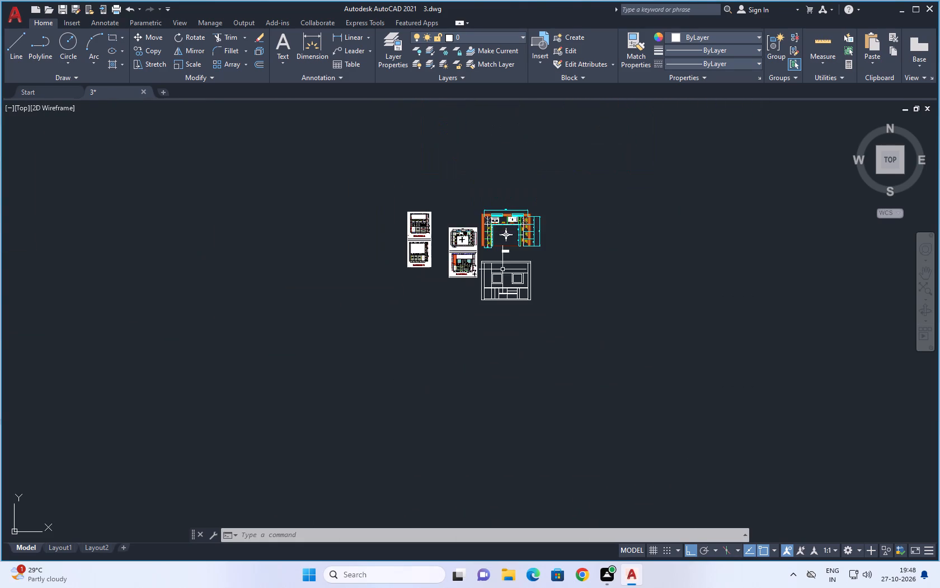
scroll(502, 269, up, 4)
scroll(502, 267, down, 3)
Fill the tall cabinet panel at the left of the drafted elevation with a solid hatch in colour 242,103,34.
scroll(487, 195, up, 2)
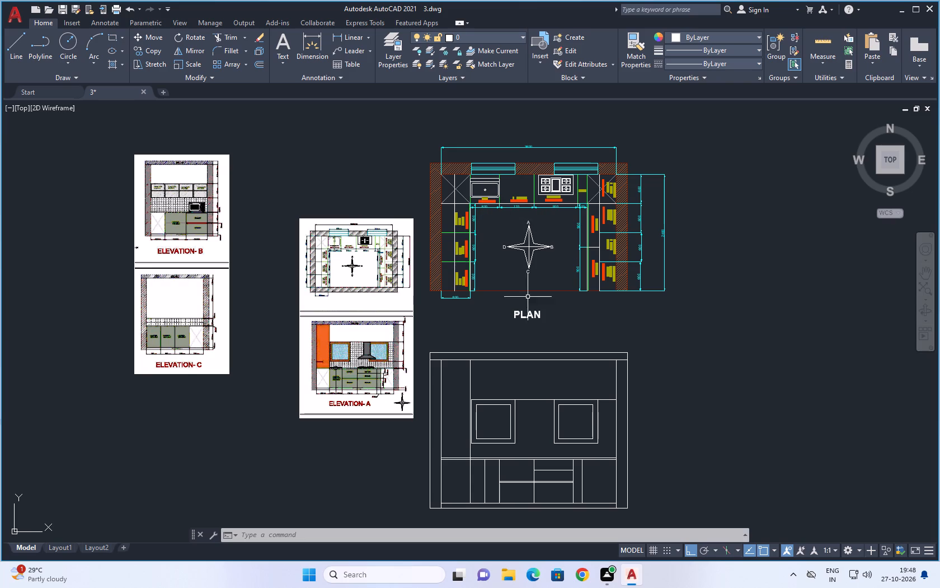
scroll(439, 399, up, 1)
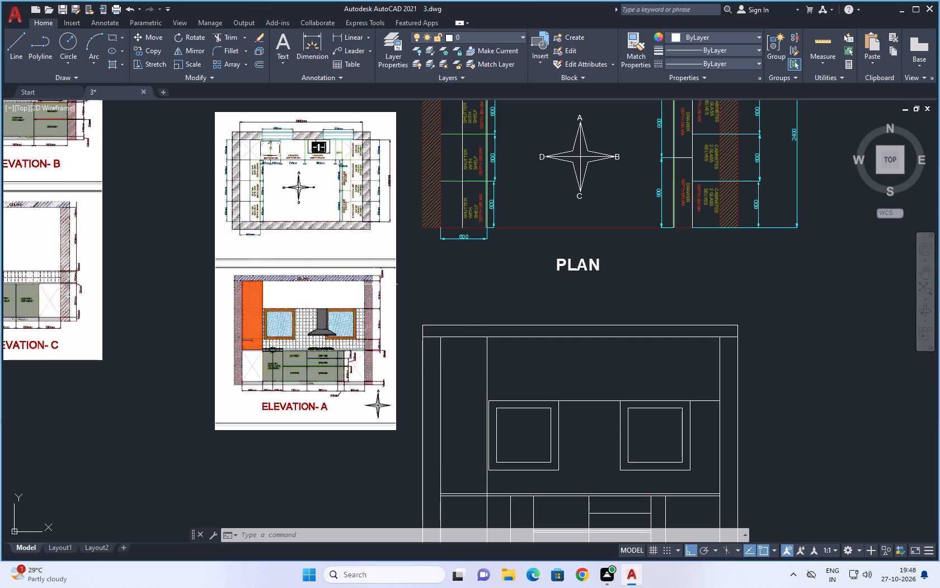
key(h)
key(space)
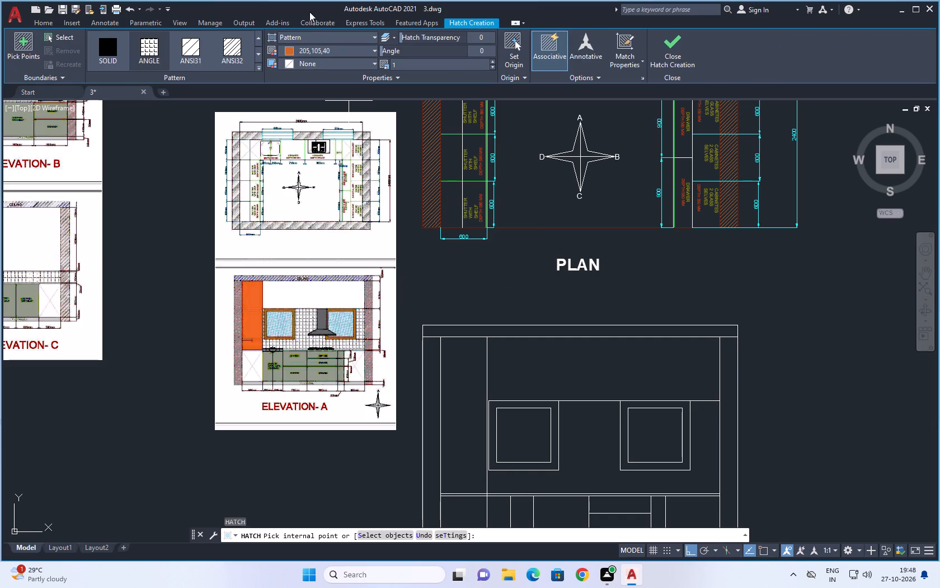
click(319, 35)
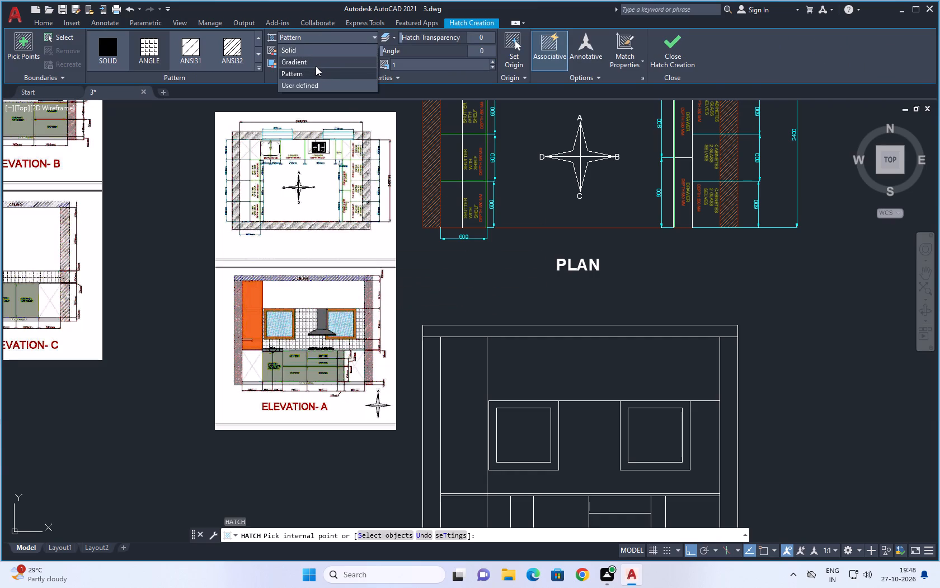
click(332, 47)
click(339, 49)
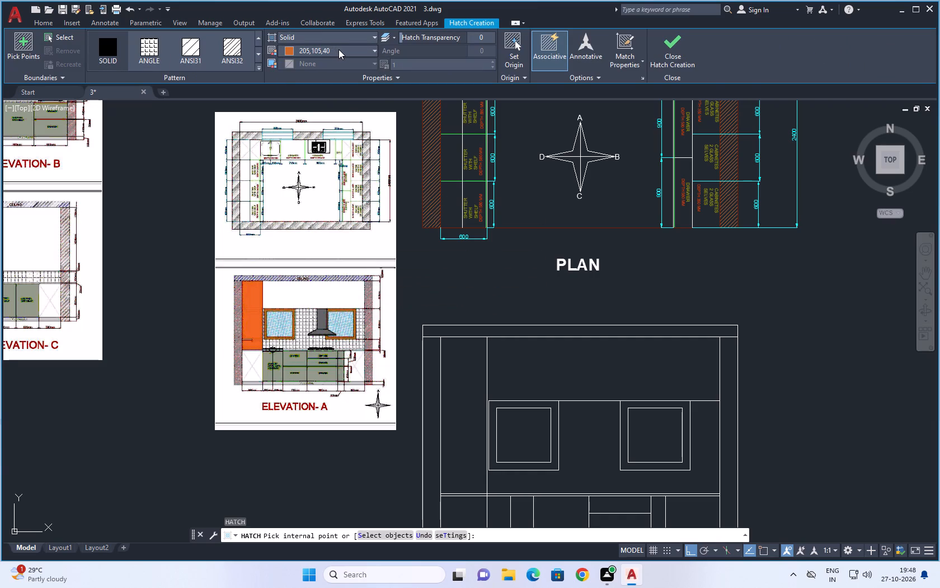
click(309, 132)
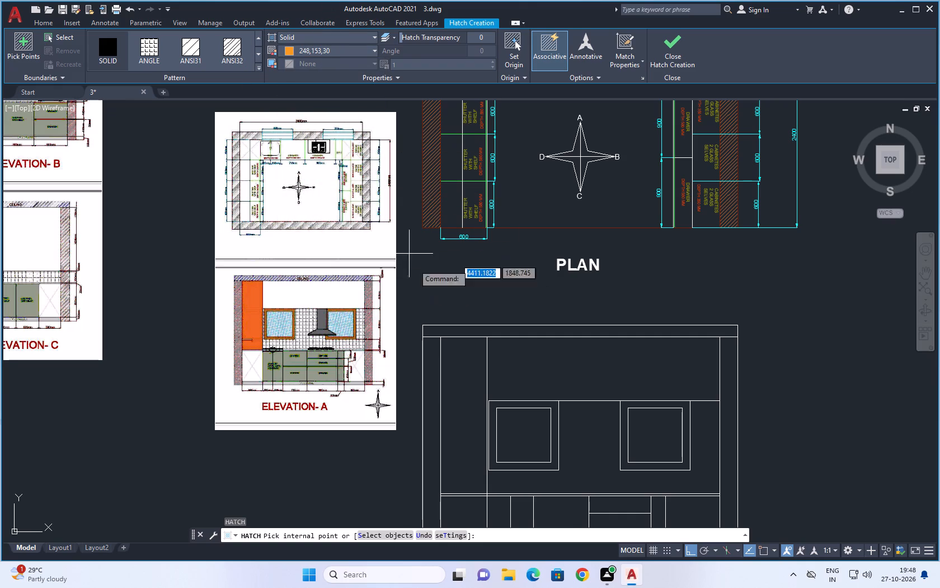
click(466, 389)
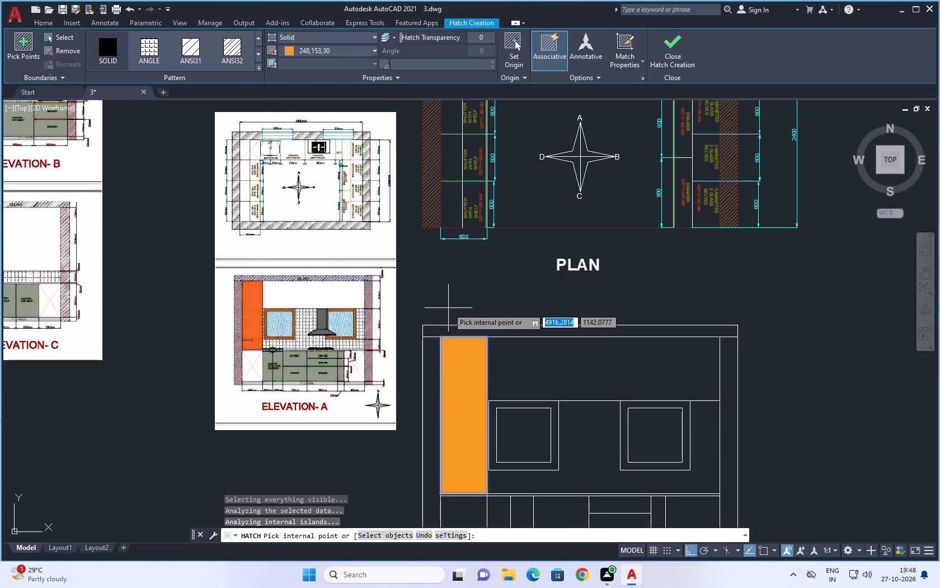
click(336, 45)
click(307, 118)
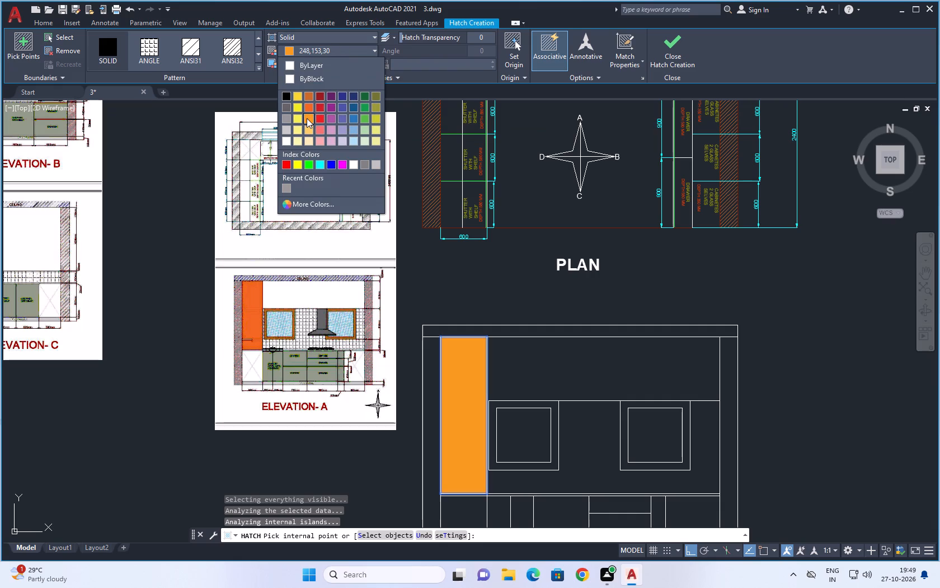
click(346, 48)
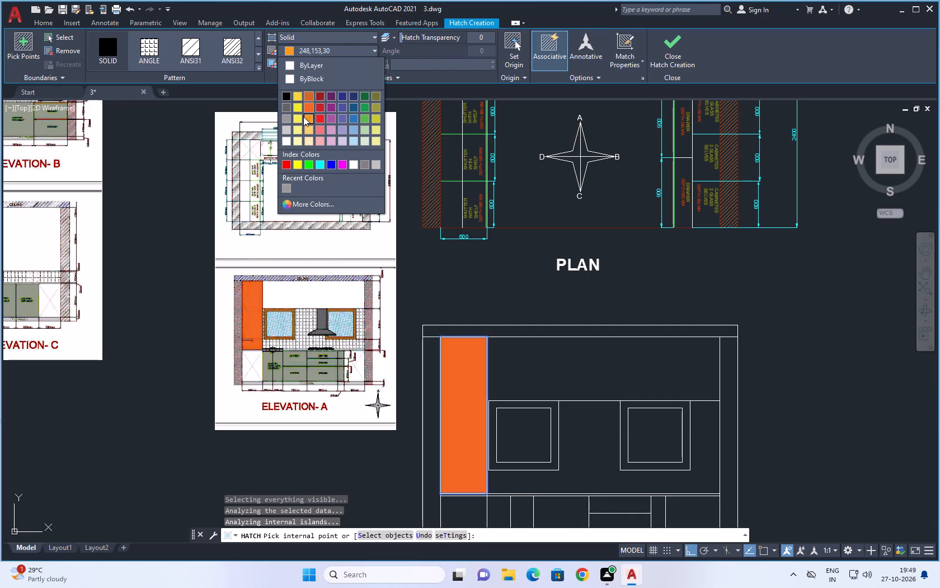
click(310, 104)
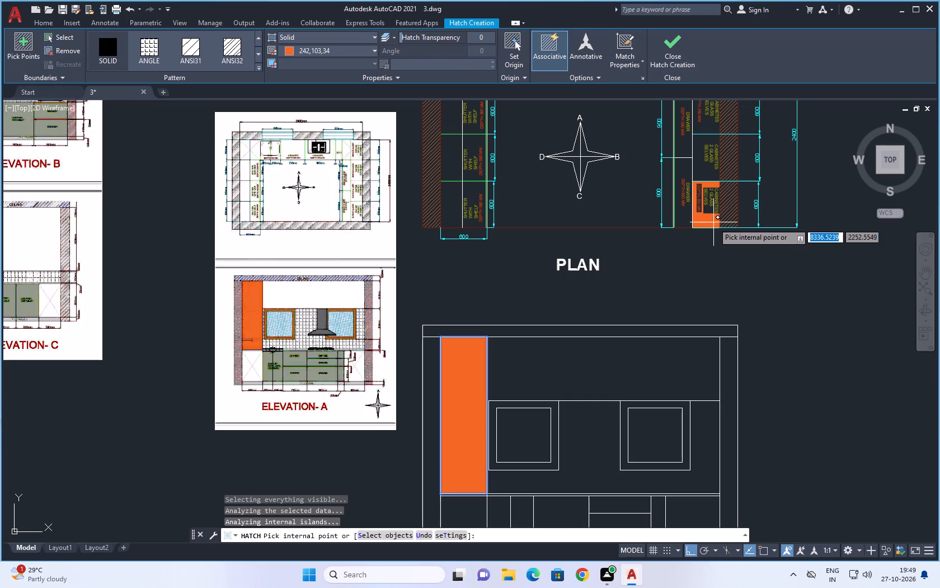
key(space)
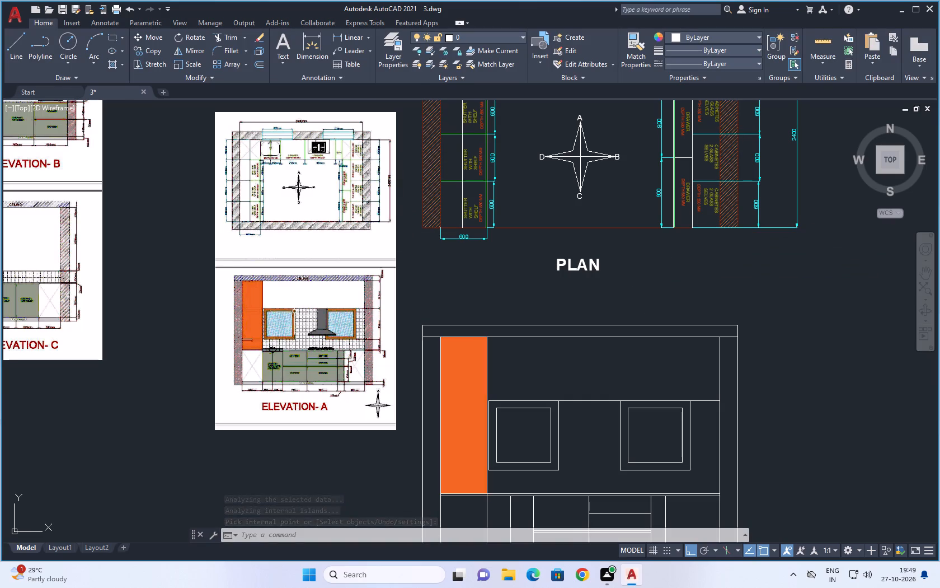
Fill the narrow base cabinet shutter just right of the tall cabinet with a solid hatch in colour 153,155,55.
key(h)
key(space)
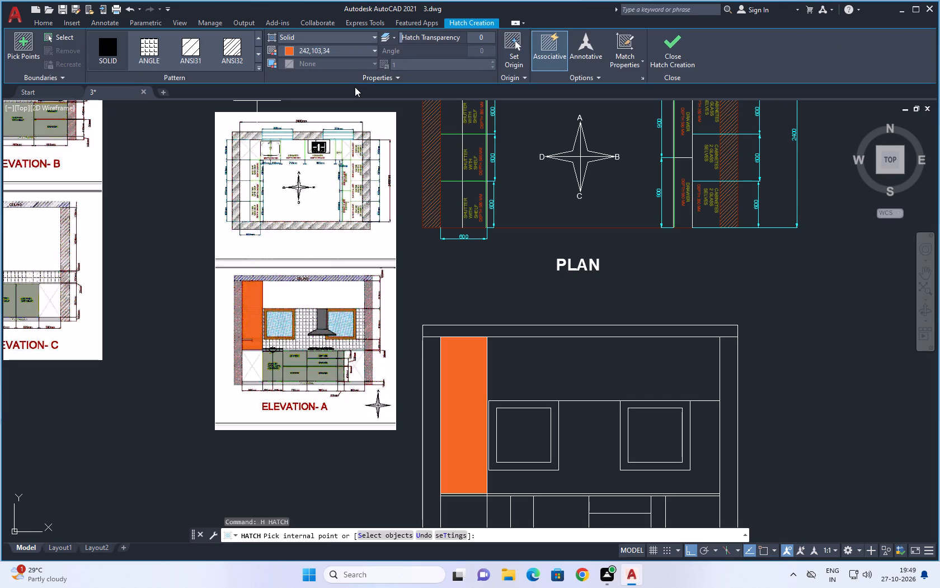
click(318, 46)
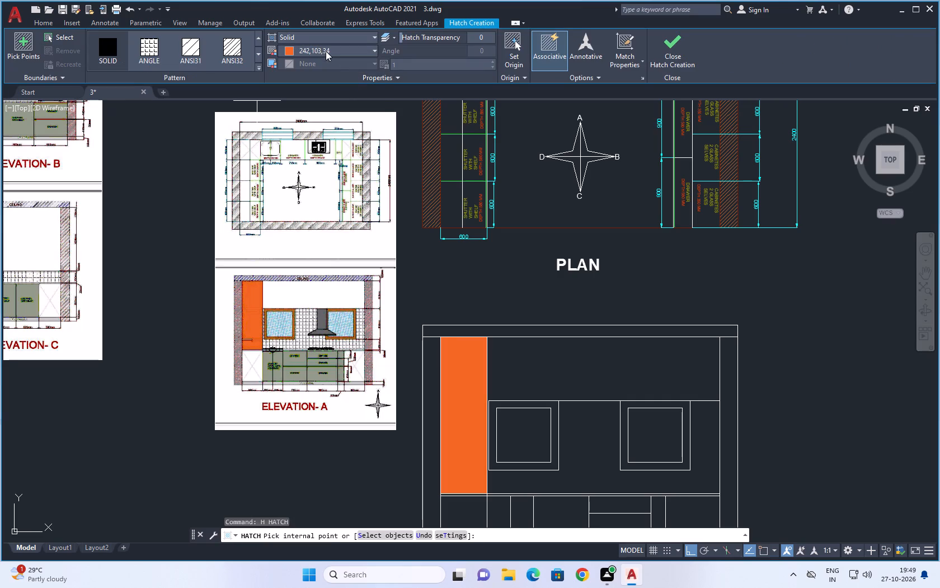
click(326, 51)
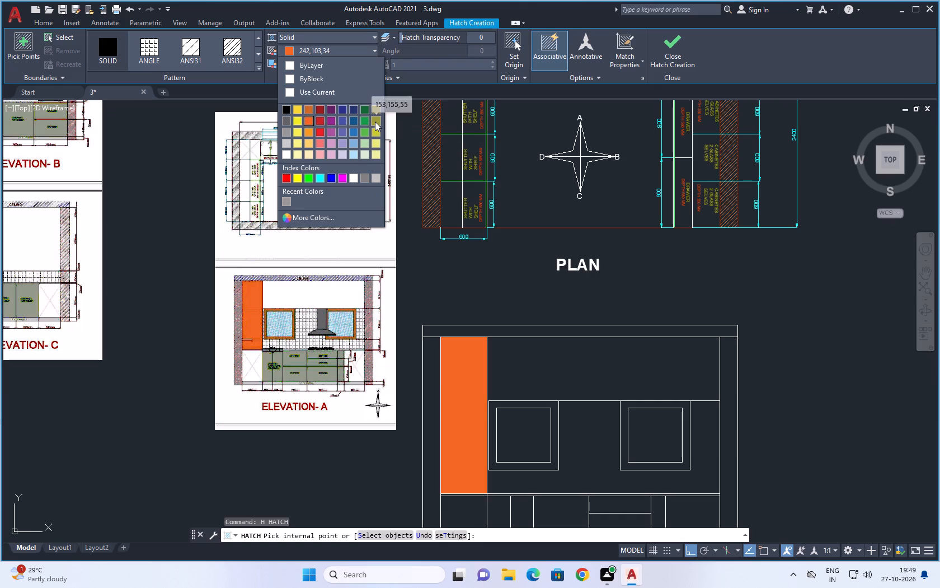
click(375, 121)
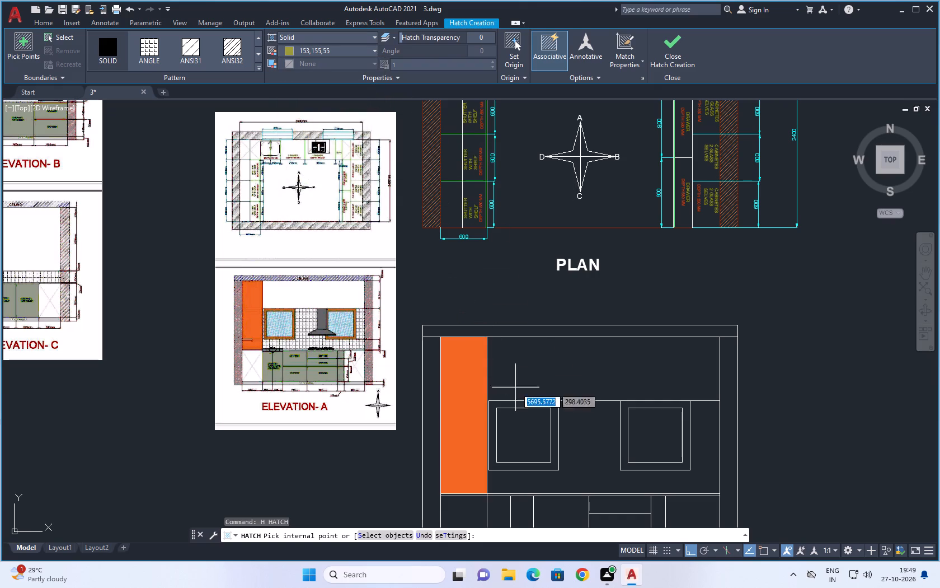
scroll(513, 361, down, 3)
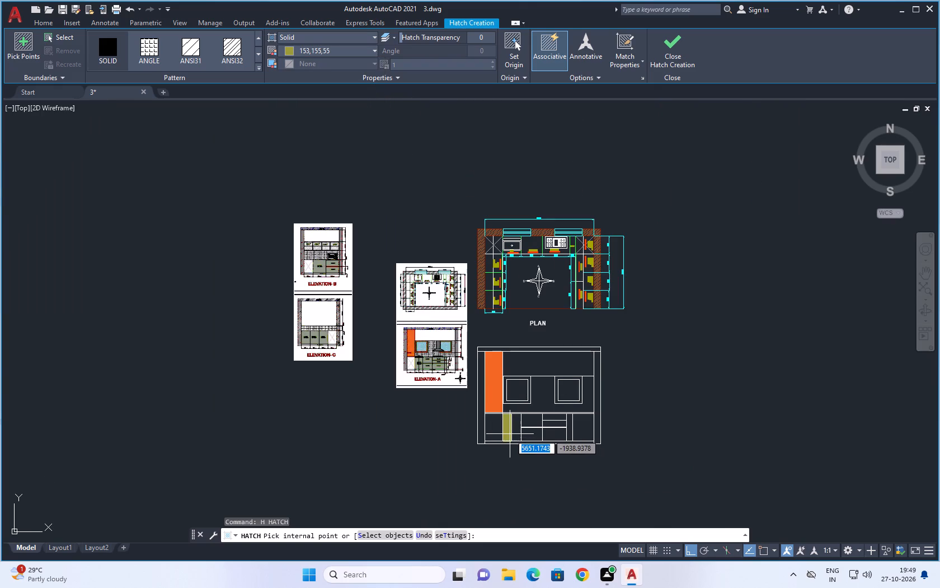
click(510, 433)
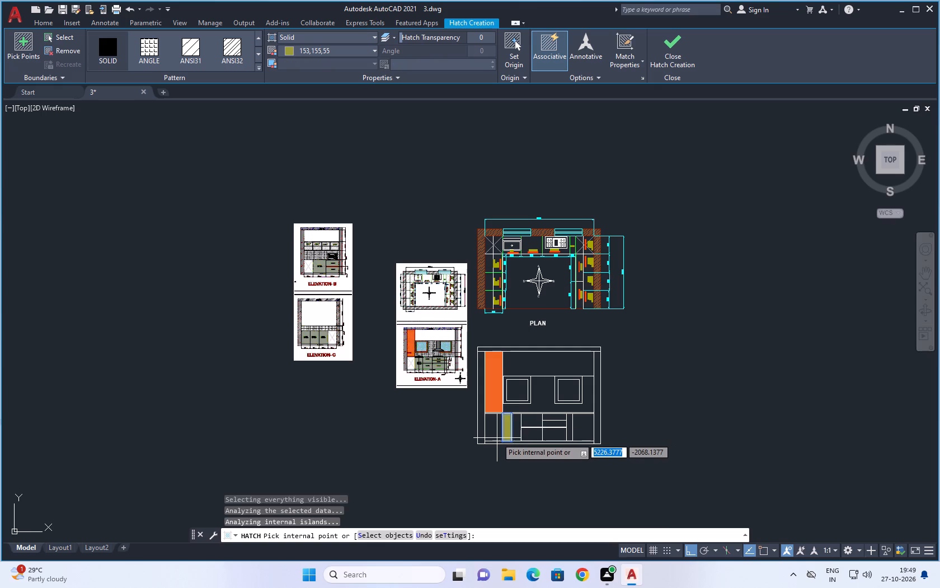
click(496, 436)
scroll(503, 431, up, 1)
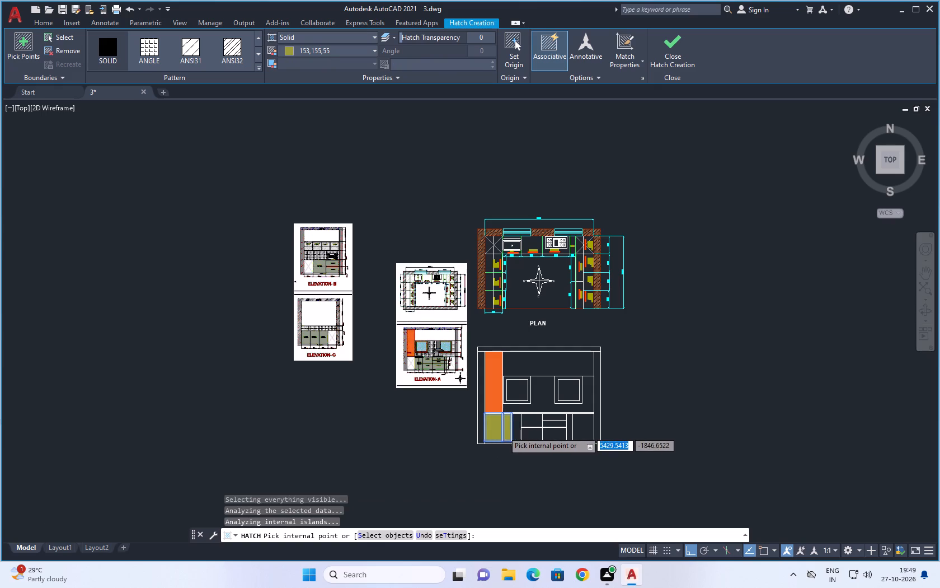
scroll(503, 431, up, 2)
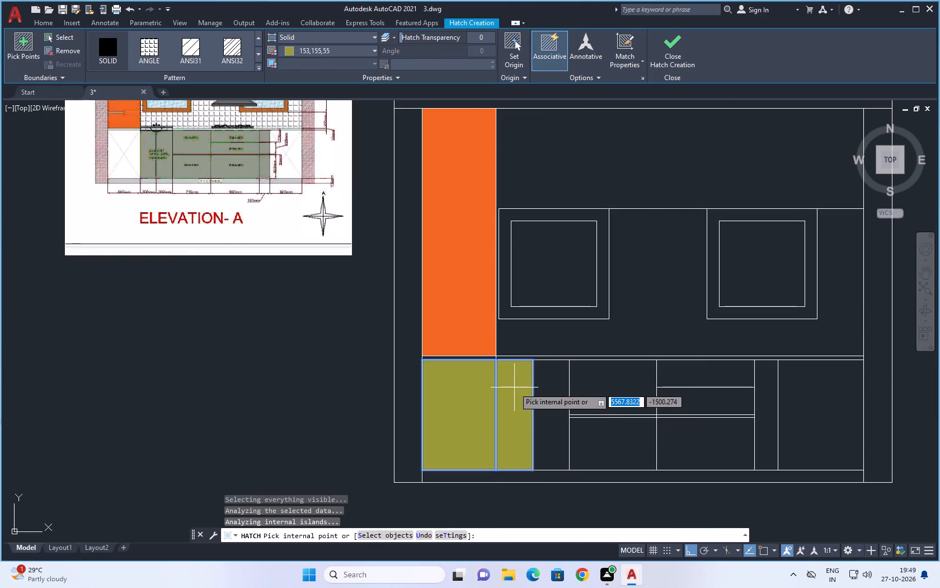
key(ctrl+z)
Extend the 153,155,55 solid hatch to the remaining base cabinet shutter, drawer and narrow filler panels, leaving both end bays empty.
click(547, 407)
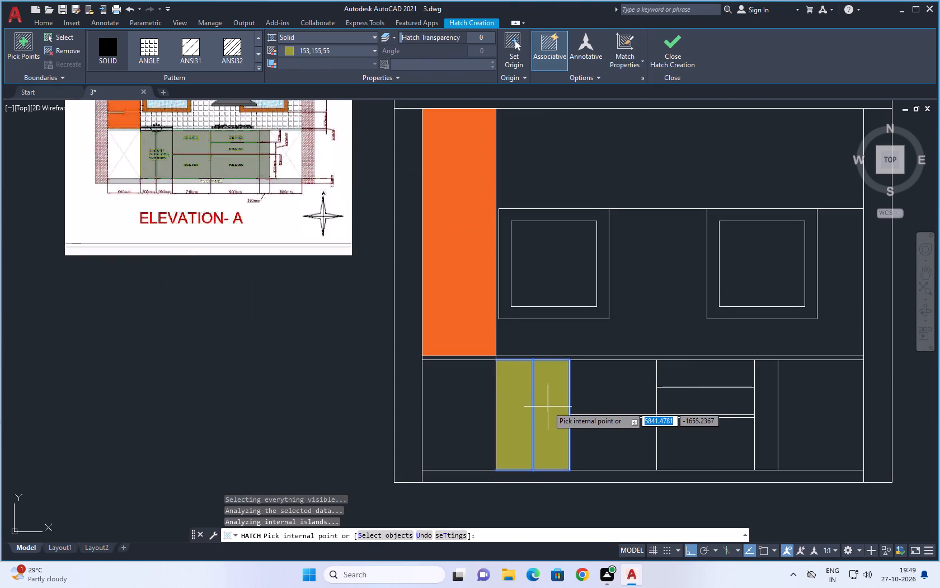
click(595, 391)
click(602, 442)
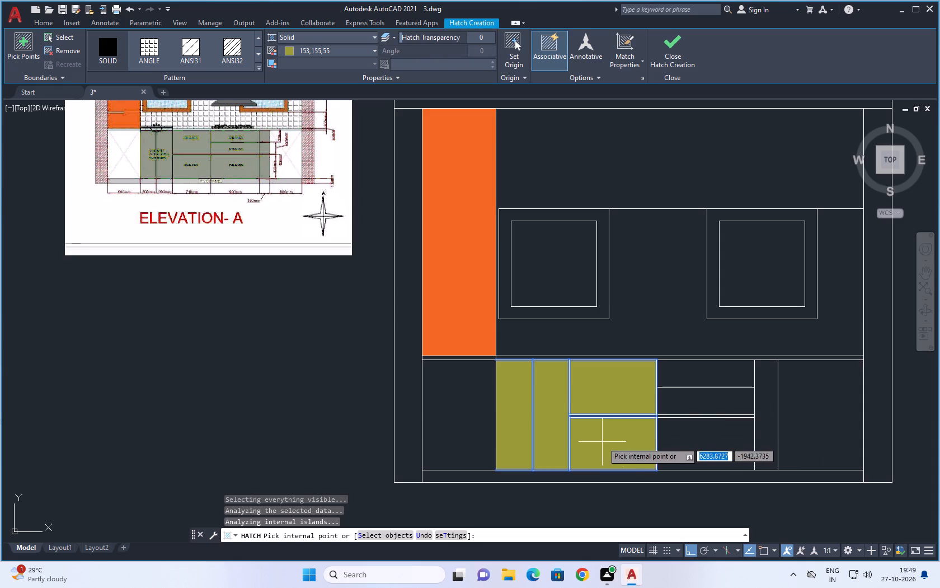
click(685, 445)
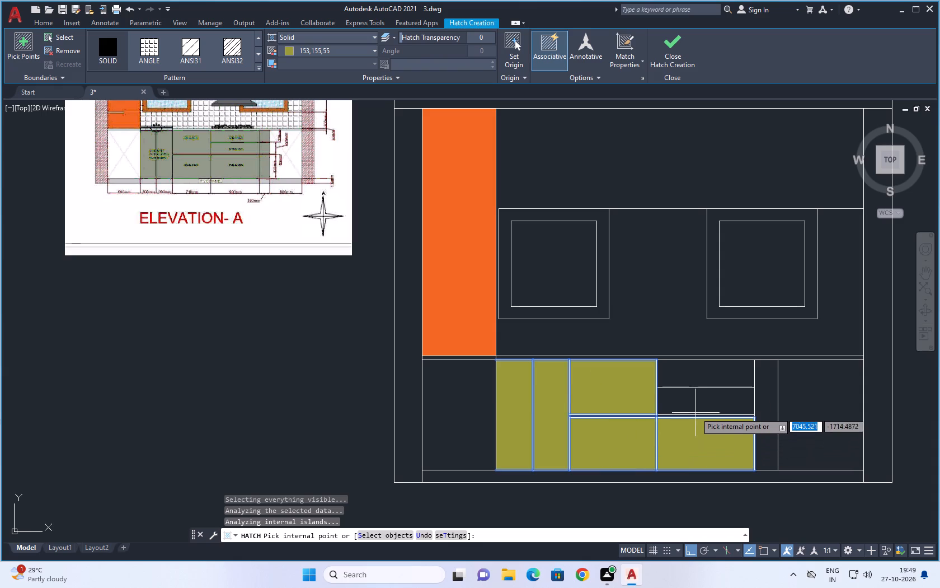
click(698, 399)
click(701, 371)
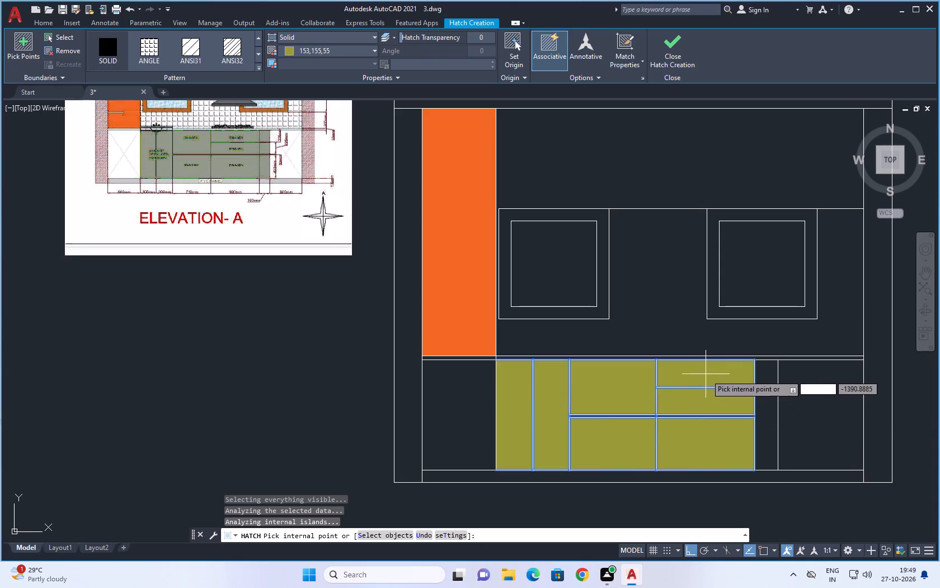
click(768, 421)
key(space)
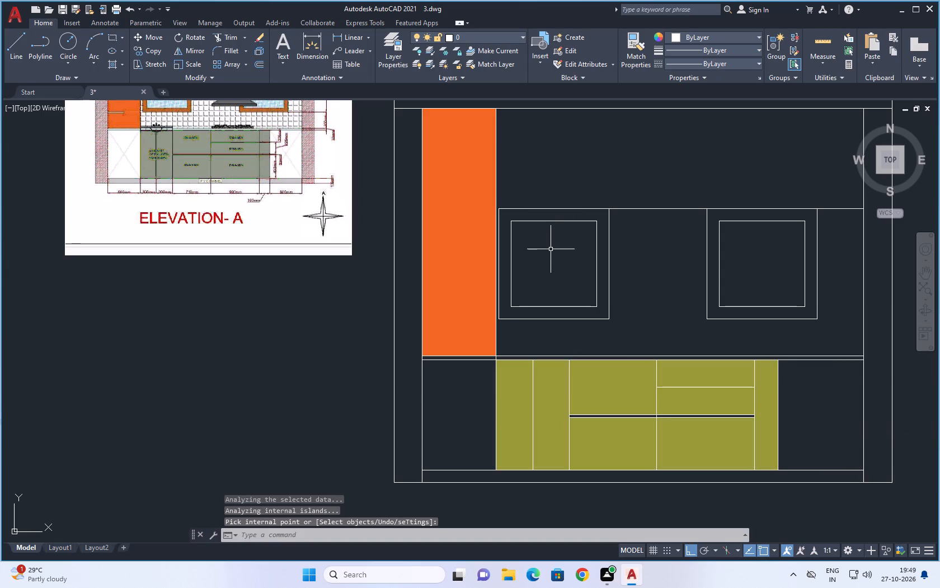
Fill both thin horizontal gap strips between the upper and lower base cabinet drawers with a solid hatch in colour 237,31,36.
key(h)
key(space)
click(350, 51)
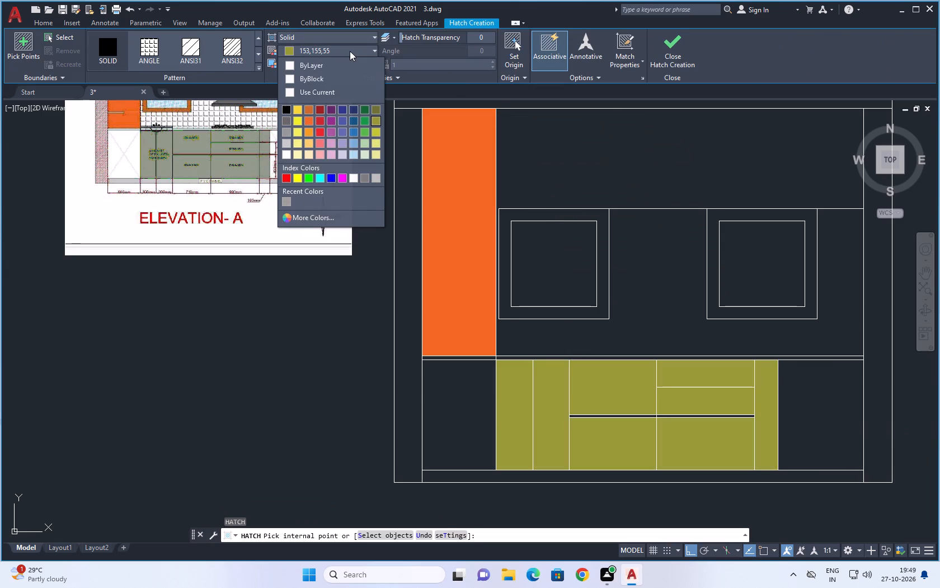
click(318, 130)
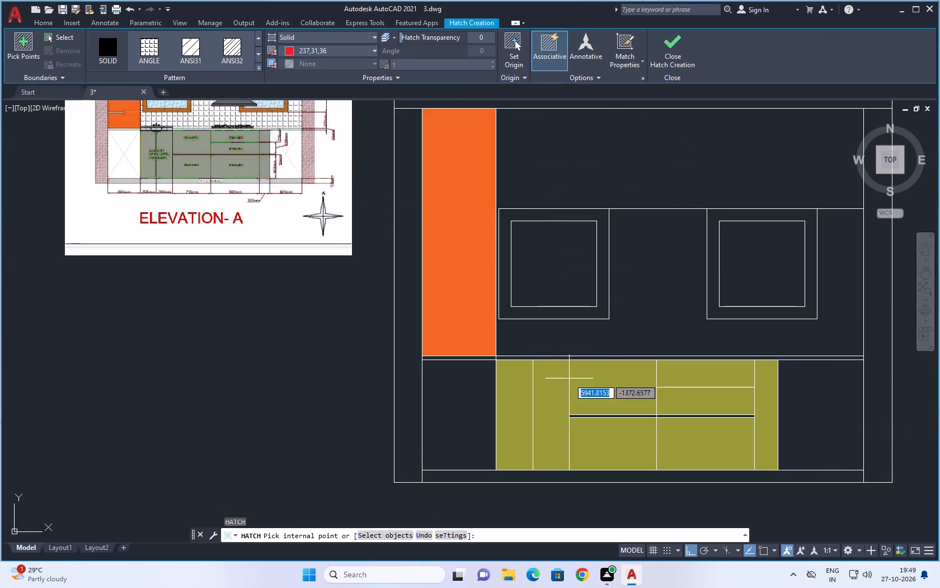
scroll(640, 426, up, 4)
click(643, 367)
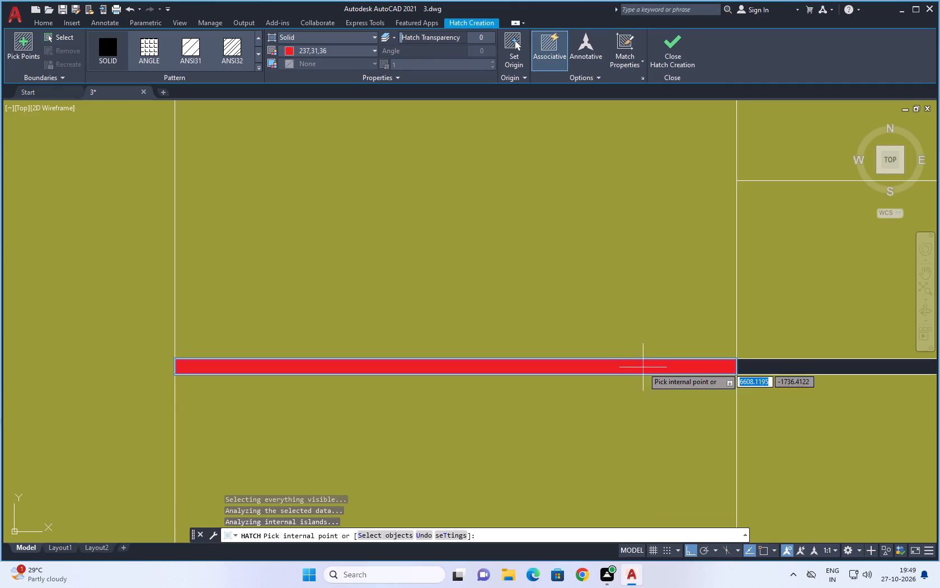
click(772, 370)
scroll(668, 414, down, 4)
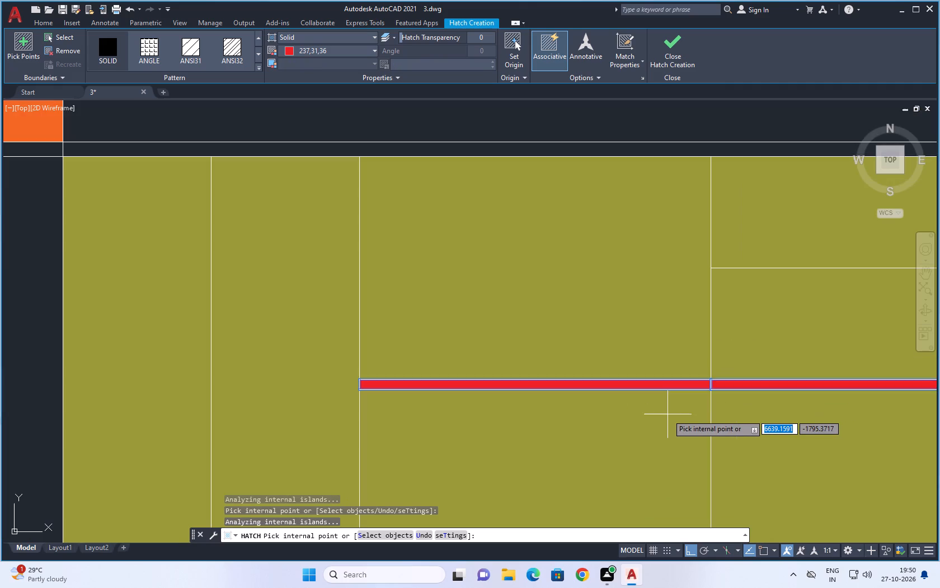
scroll(668, 414, down, 3)
key(space)
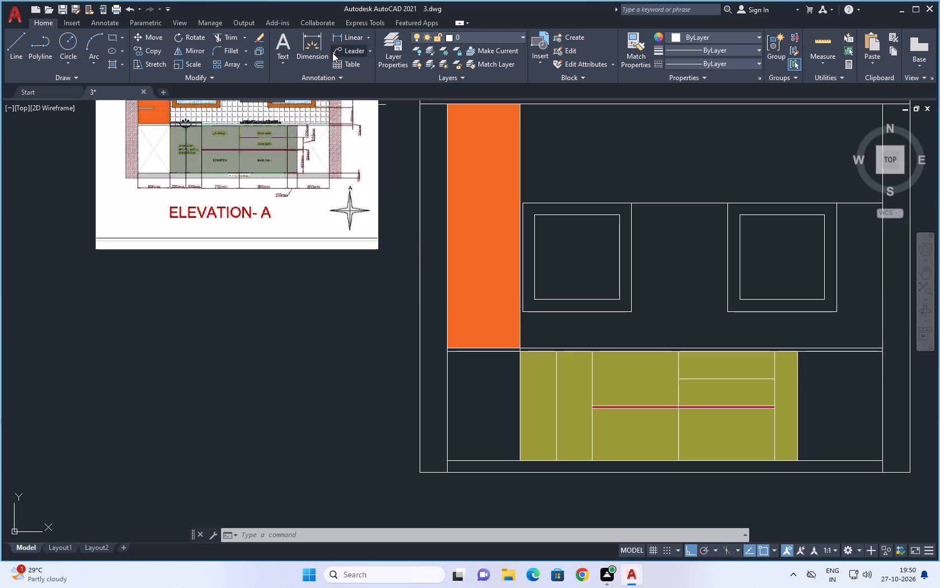
Fill the long skirting strip beneath the base cabinets with a solid hatch in colour 147,149,152.
text(H)
key(space)
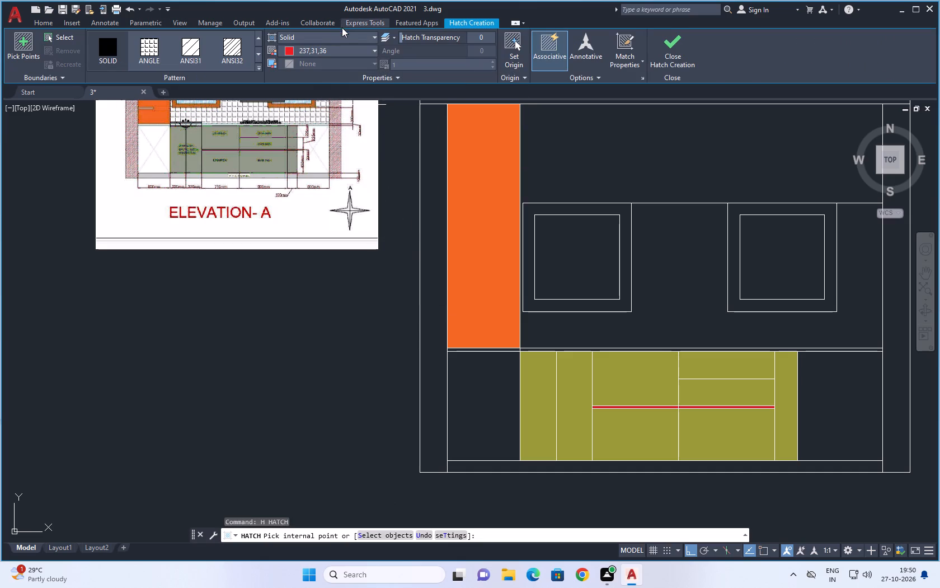
click(351, 46)
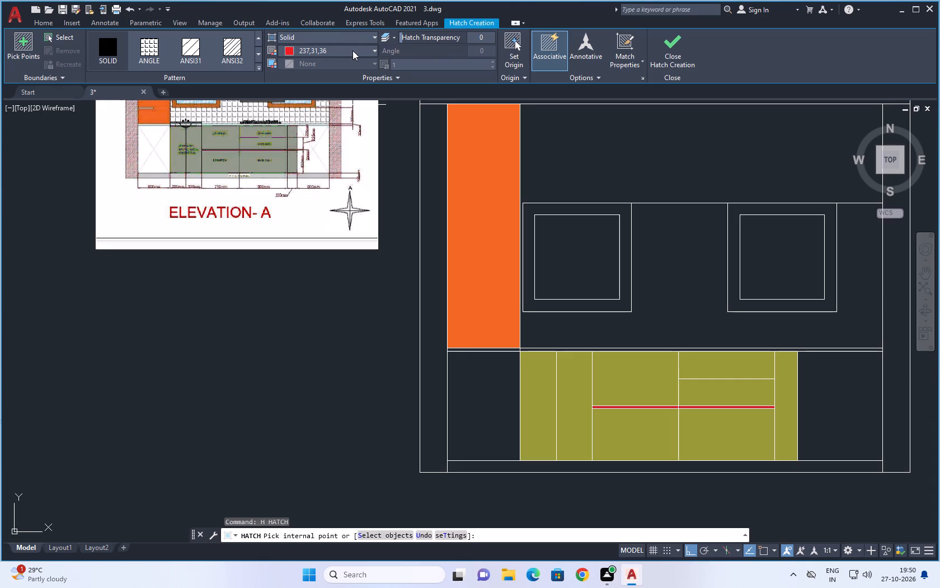
click(354, 52)
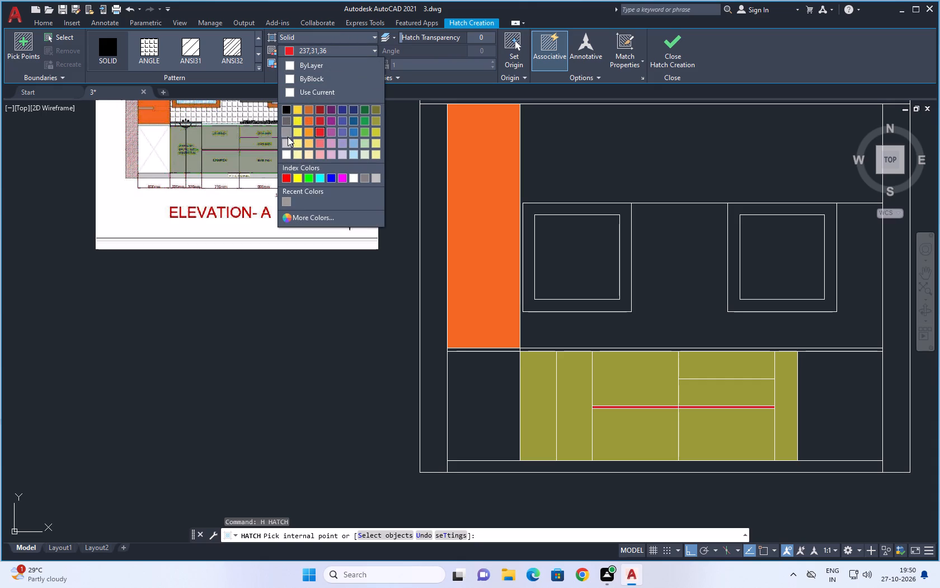
click(288, 135)
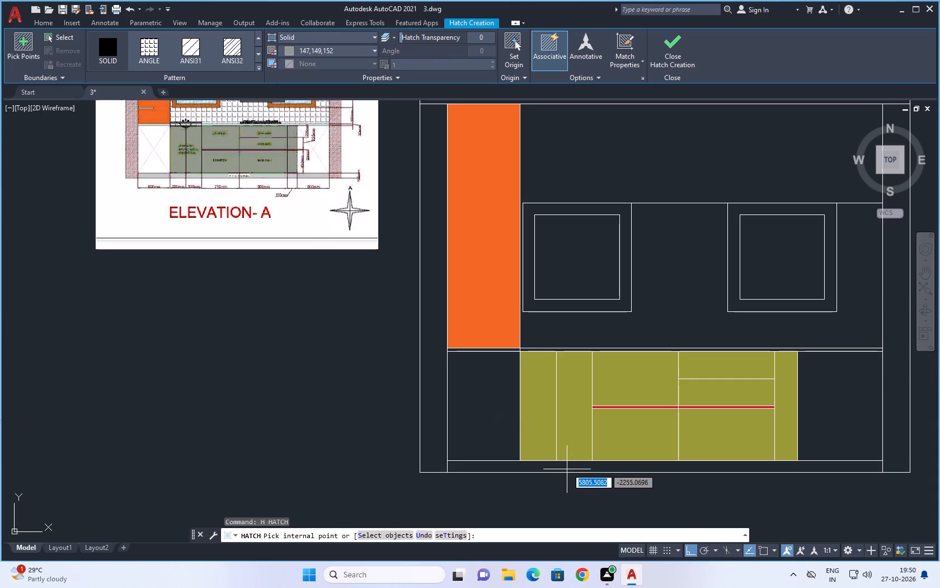
click(567, 468)
key(space)
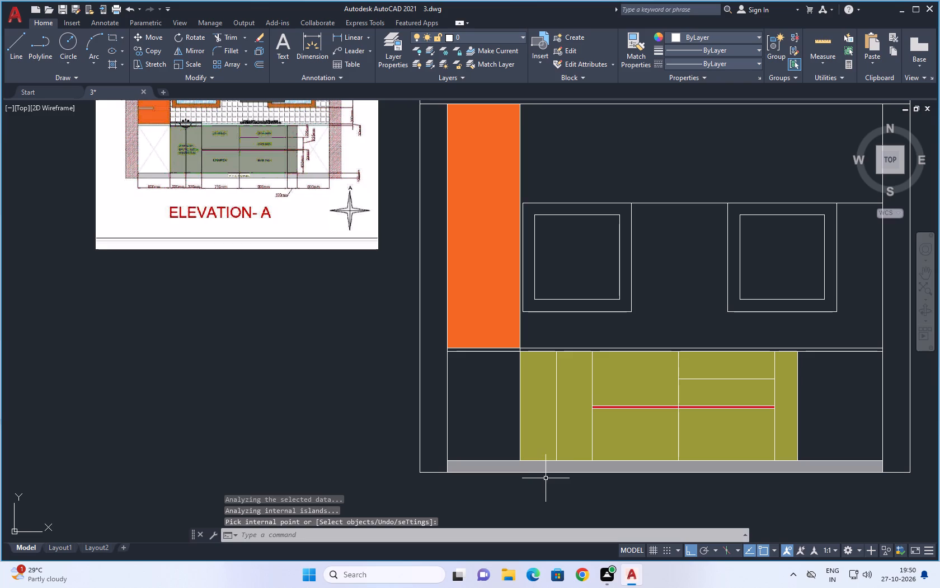
Fill the frames of both windows with a solid hatch in colour 205,105,40, leaving the inner panes empty.
key(h)
key(space)
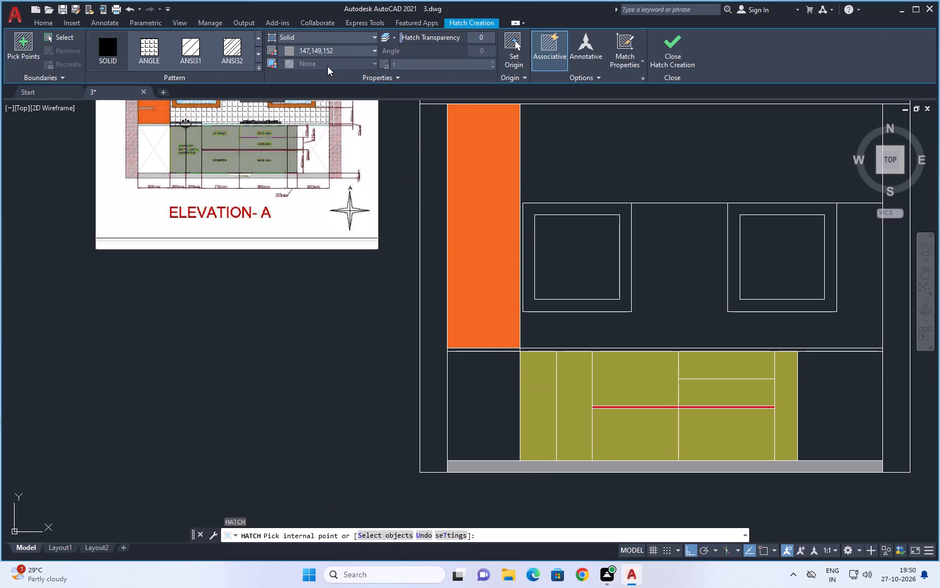
click(338, 48)
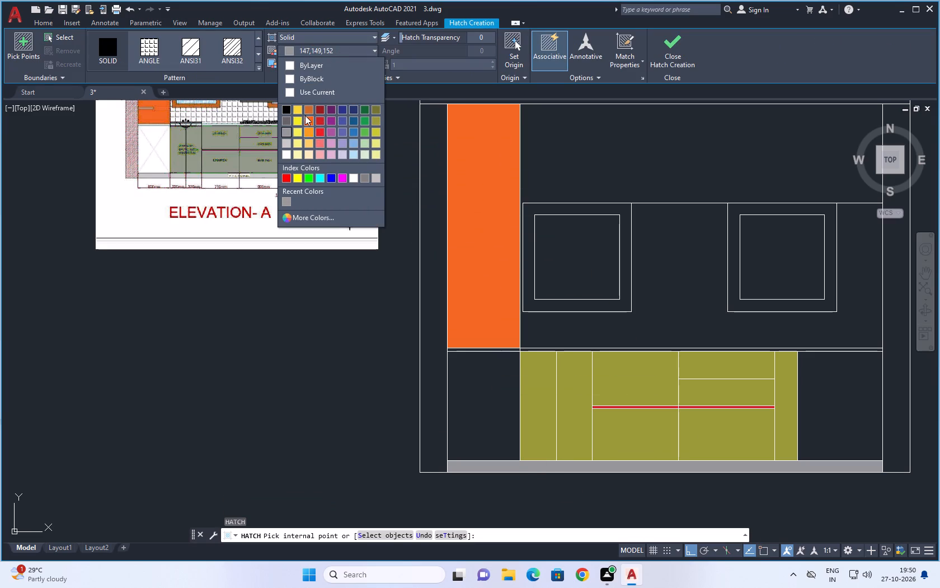
click(307, 111)
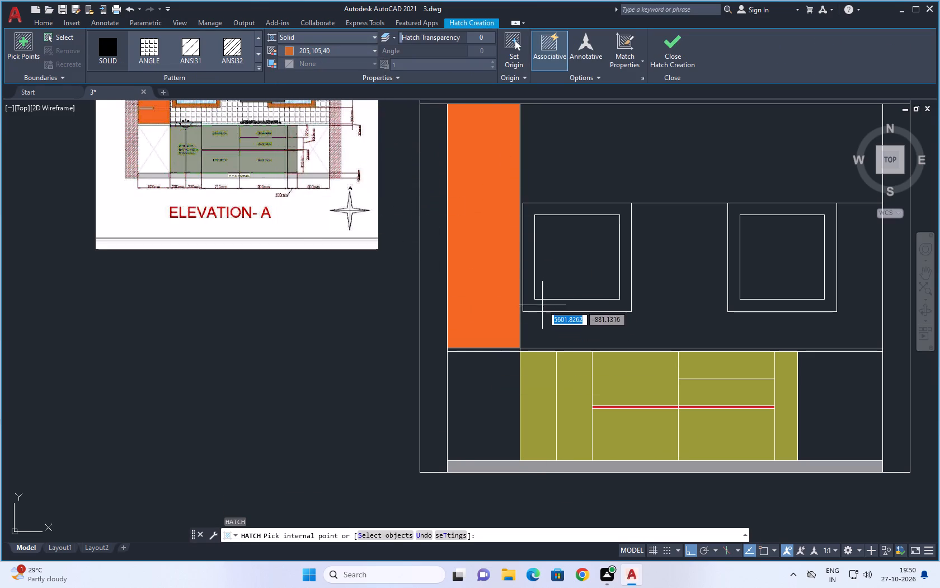
click(542, 305)
click(762, 302)
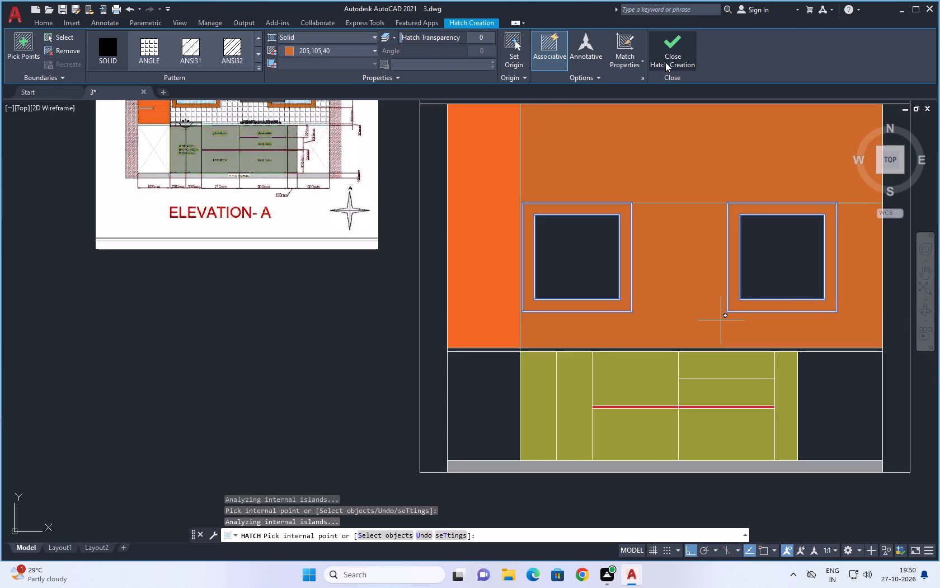
click(665, 62)
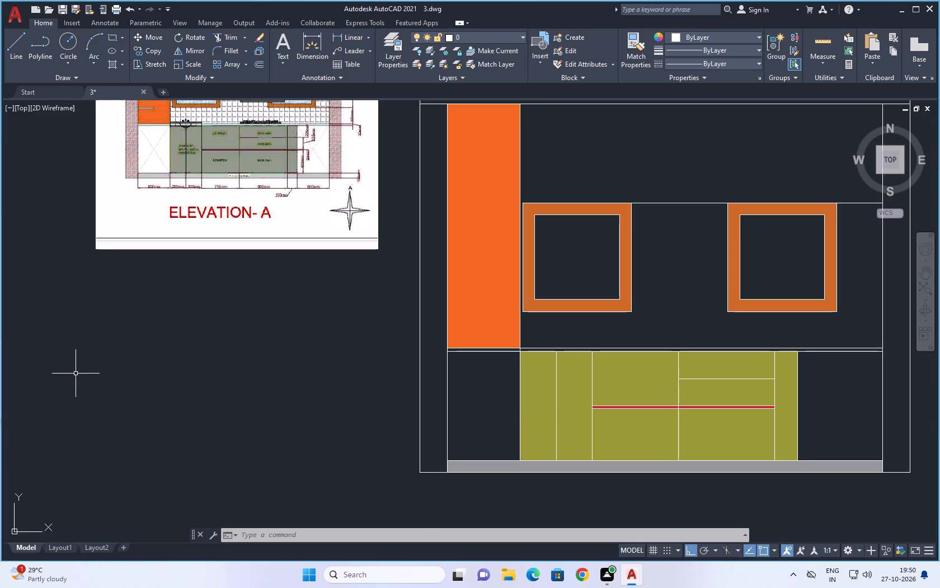
Hatch both vertical side walls of the elevation with the ANSI32 pattern in colour 153,27,30 at scale 3.
key(h)
key(space)
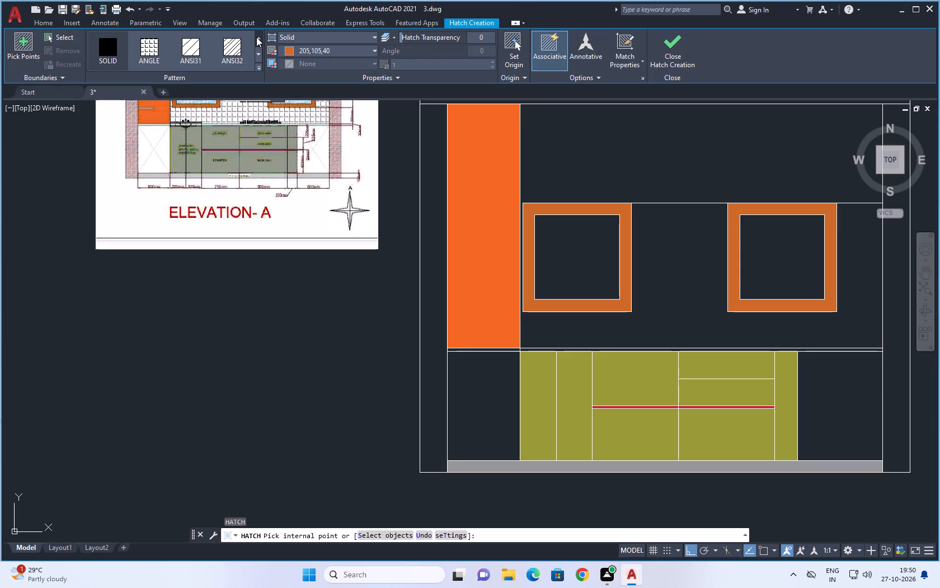
click(238, 52)
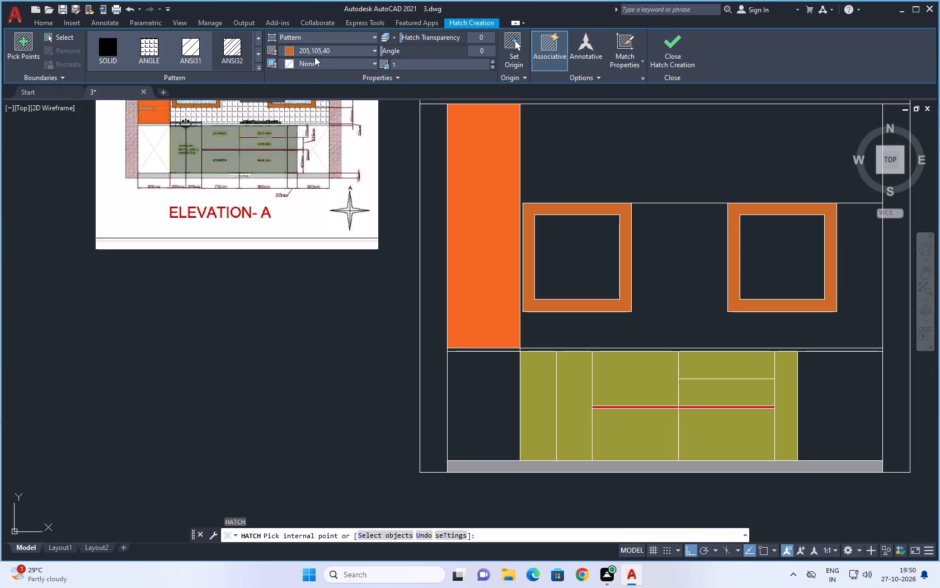
click(328, 50)
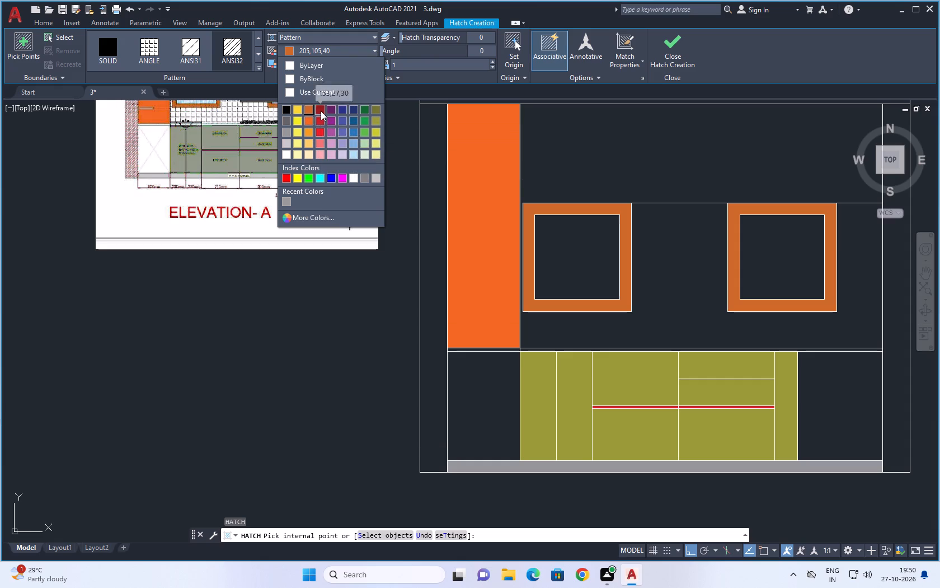
click(321, 111)
click(427, 195)
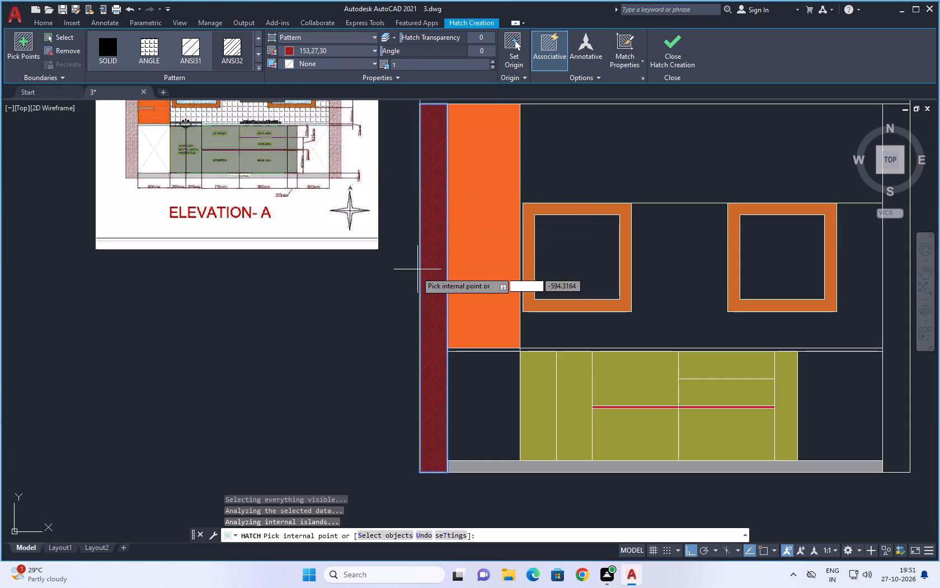
click(408, 67)
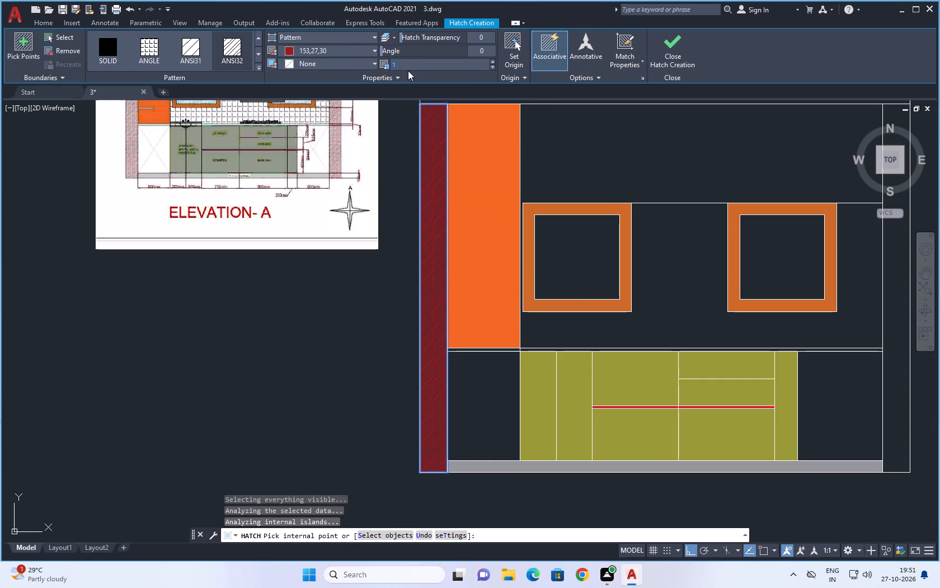
key(BackSpace)
key(3)
key(Return)
scroll(278, 381, down, 3)
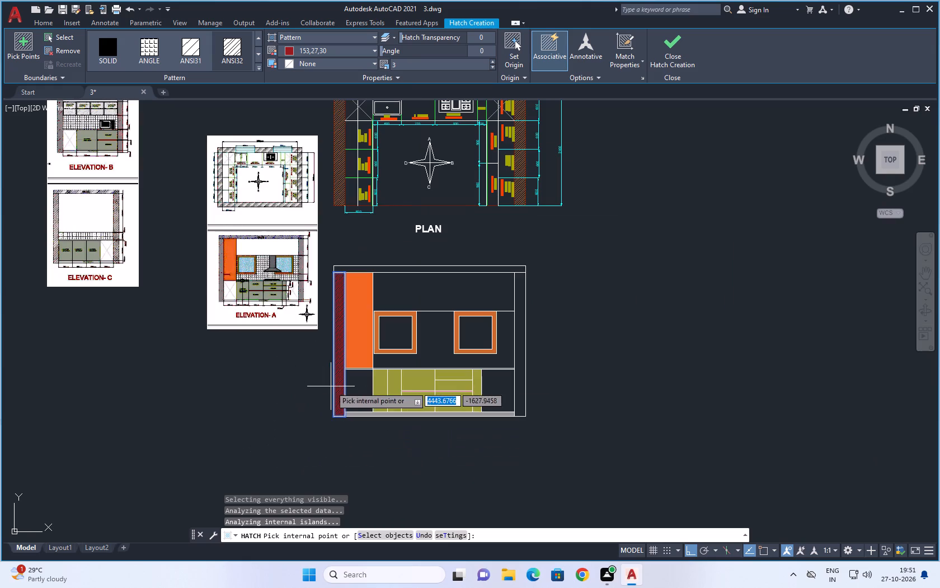
click(521, 342)
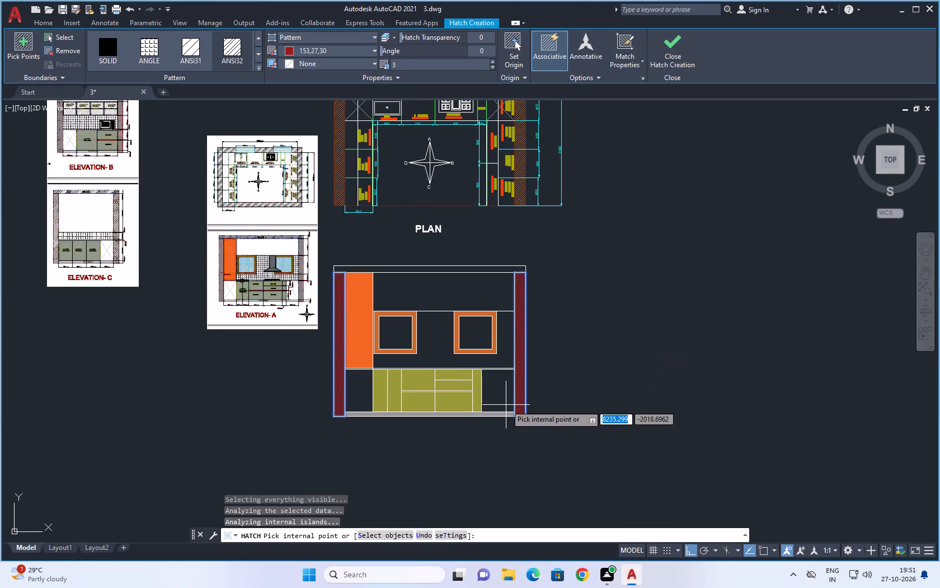
Change the colour of the side walls' hatch to 242,113,114 and finish the hatch.
click(322, 50)
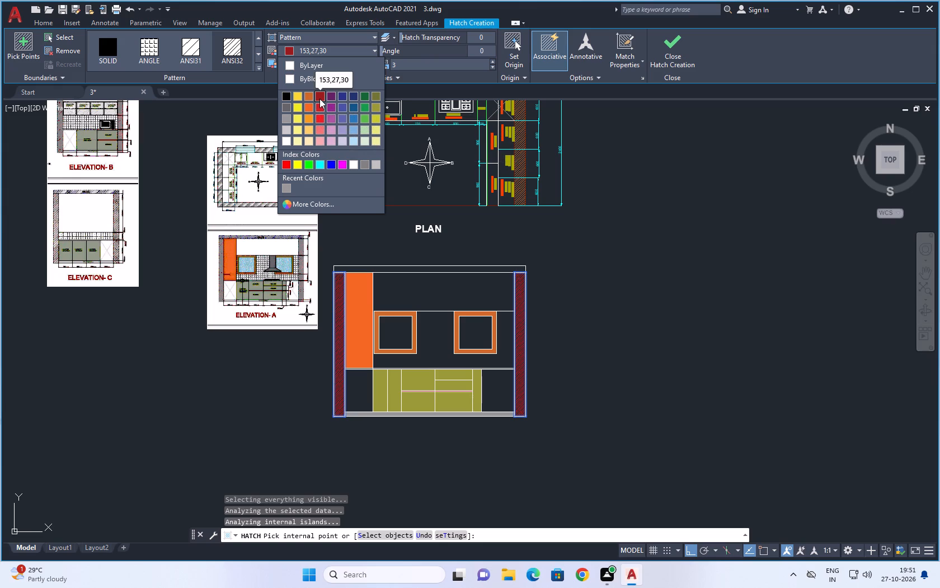
click(322, 129)
key(space)
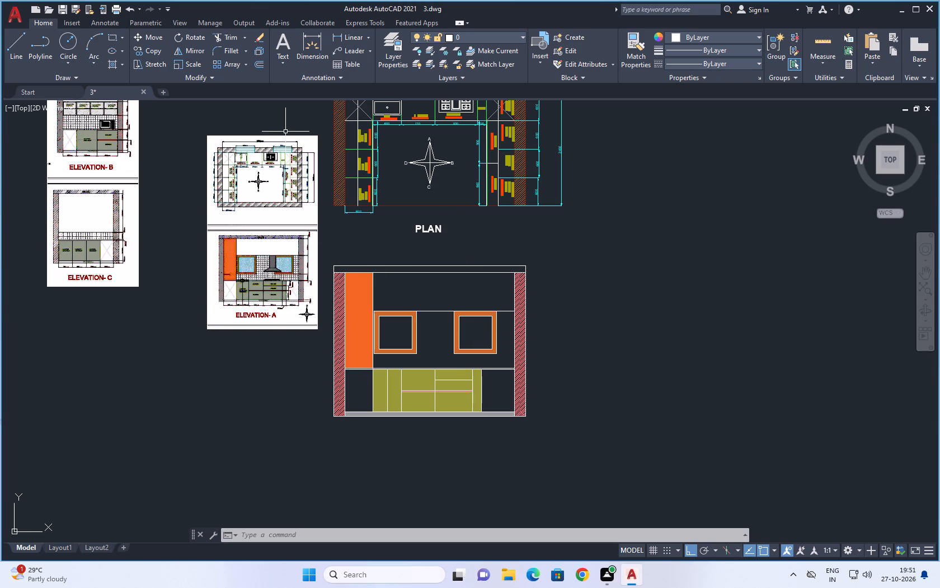
Hatch the horizontal slab strip along the top of the elevation with the ANSI32 pattern in colour 39,118,187.
key(h)
key(space)
click(228, 44)
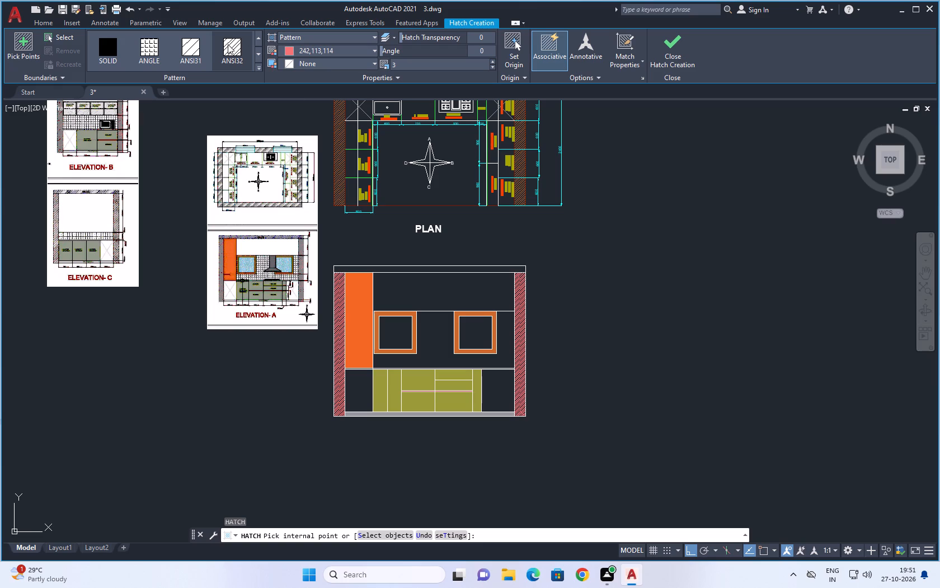
click(355, 49)
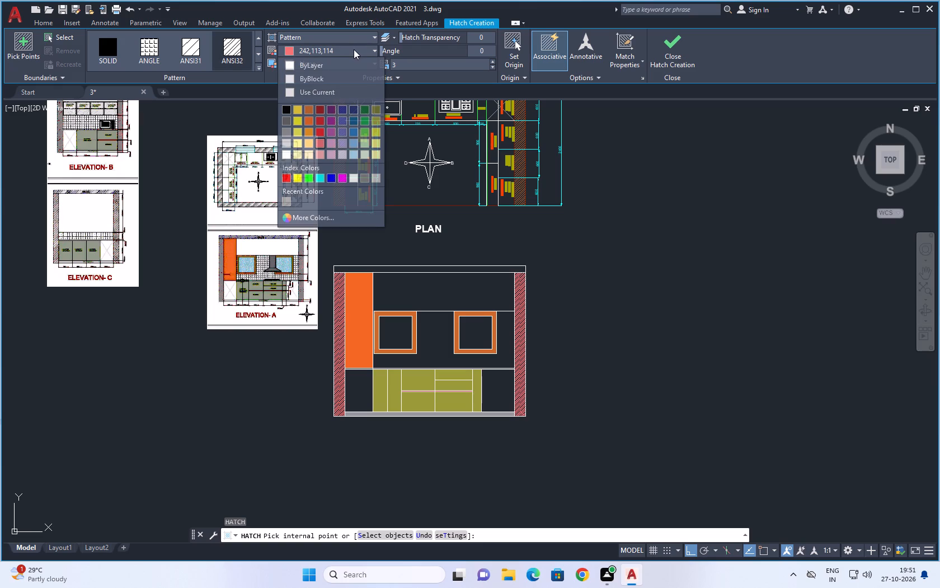
click(352, 131)
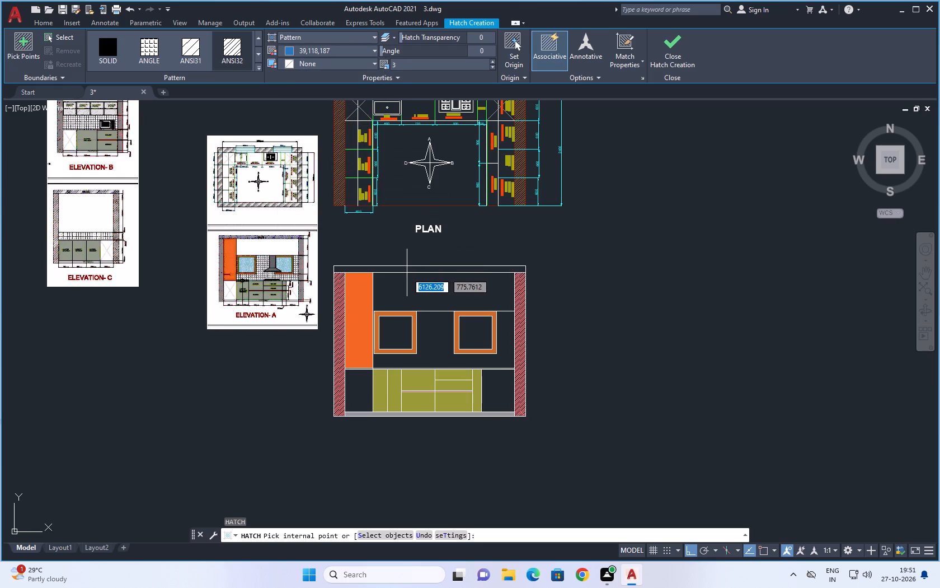
click(410, 270)
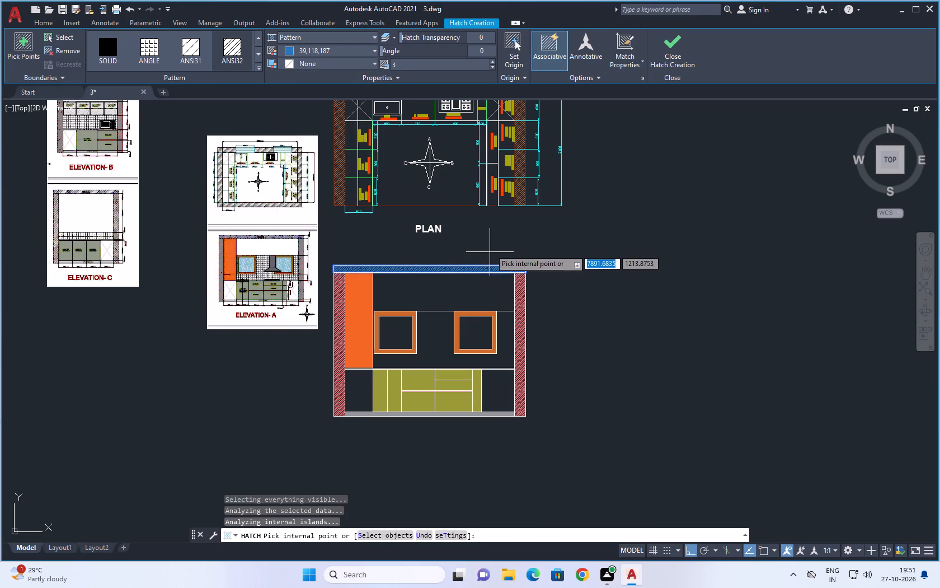
Enlarge the top slab's hatch scale, trying 5 before settling on 7, and finish the hatch.
click(398, 63)
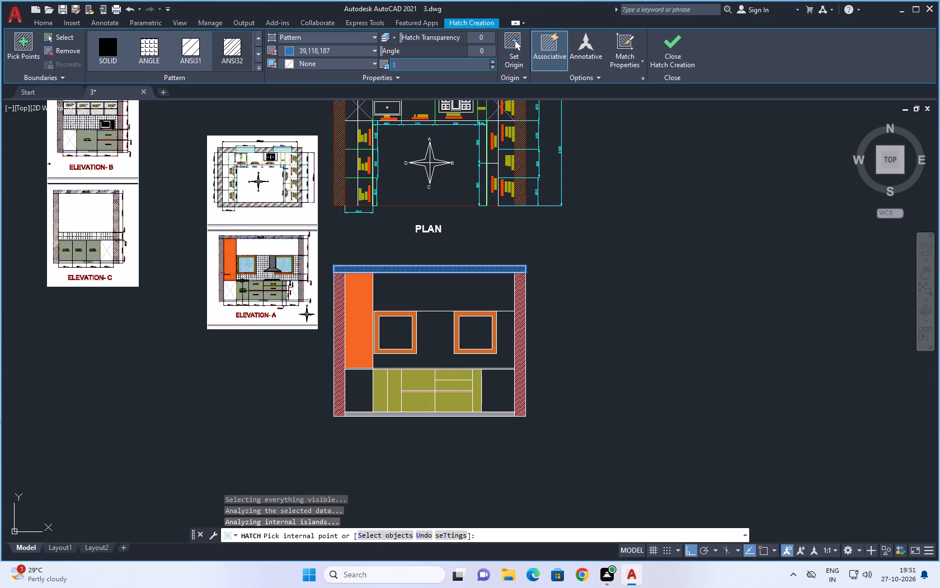
key(BackSpace)
key(5)
key(Return)
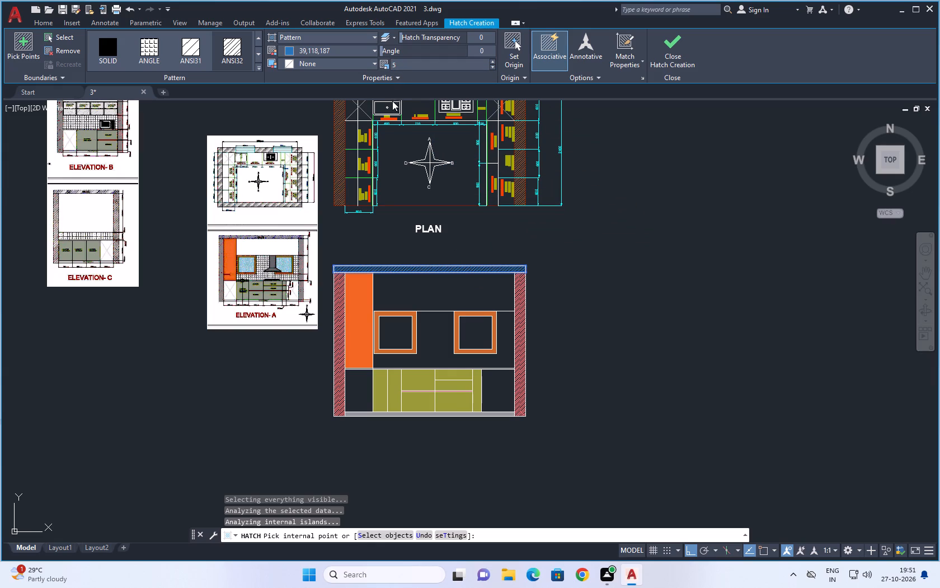
click(405, 67)
key(BackSpace)
key(7)
key(Return)
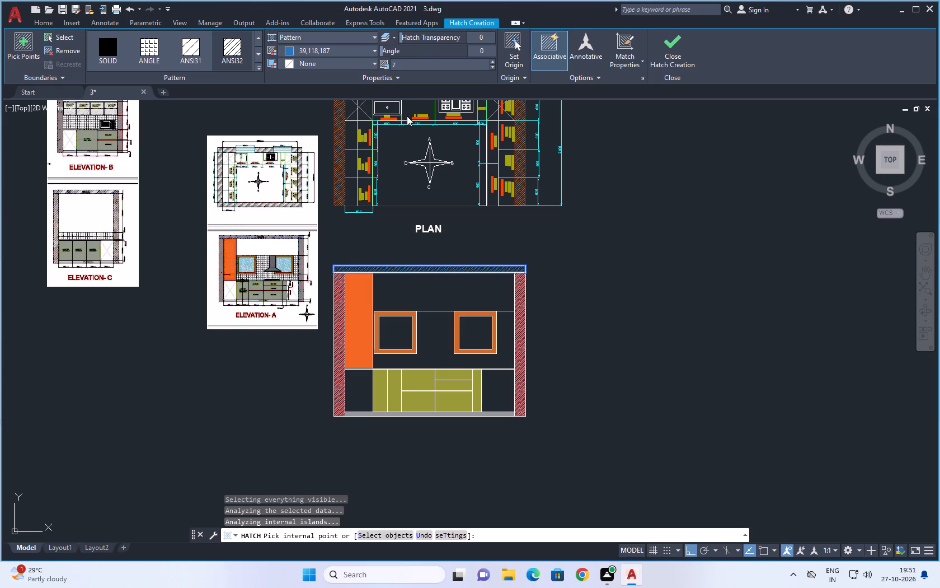
key(space)
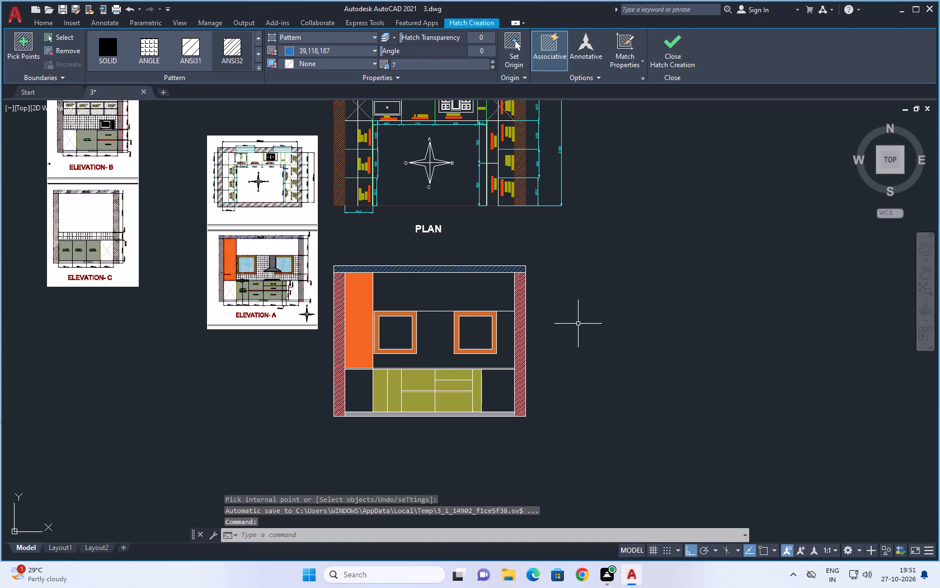
Start a hatch for the tiled wall with the ANGLE pattern and ByLayer colour.
scroll(518, 274, up, 3)
scroll(521, 253, down, 3)
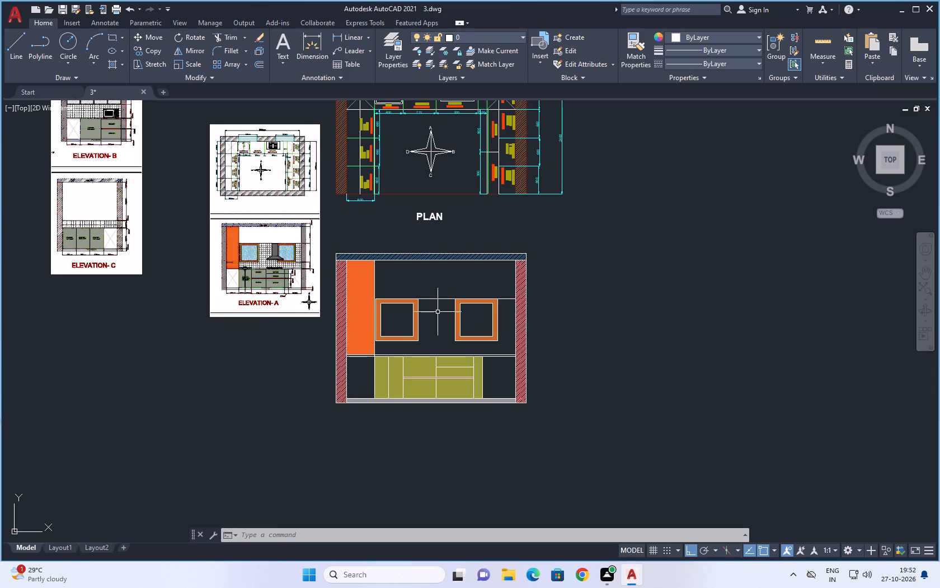
text(H)
key(space)
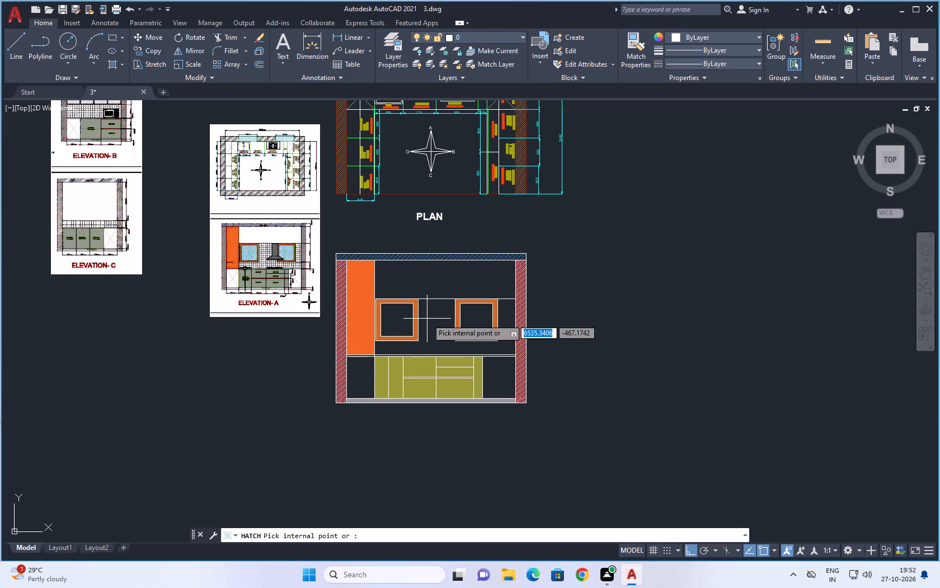
click(145, 49)
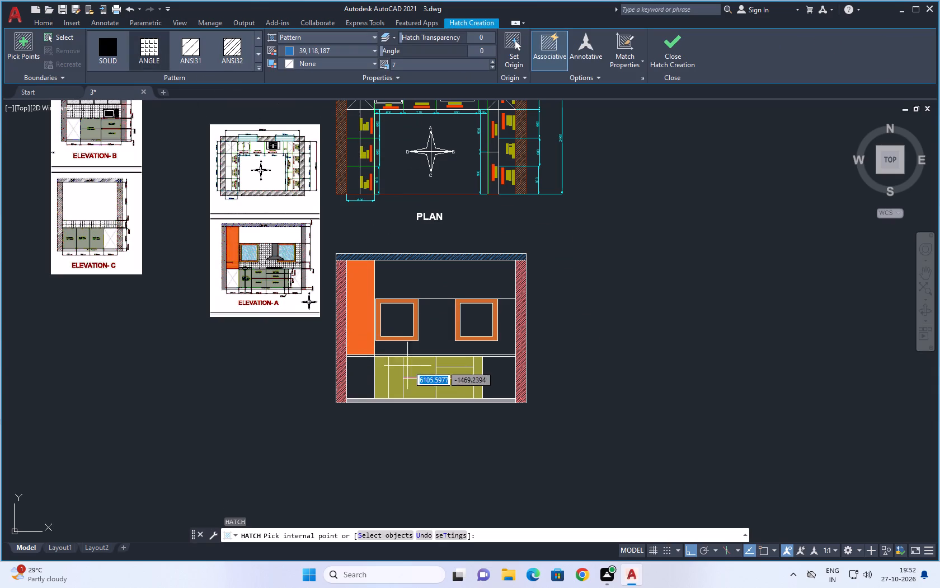
click(359, 50)
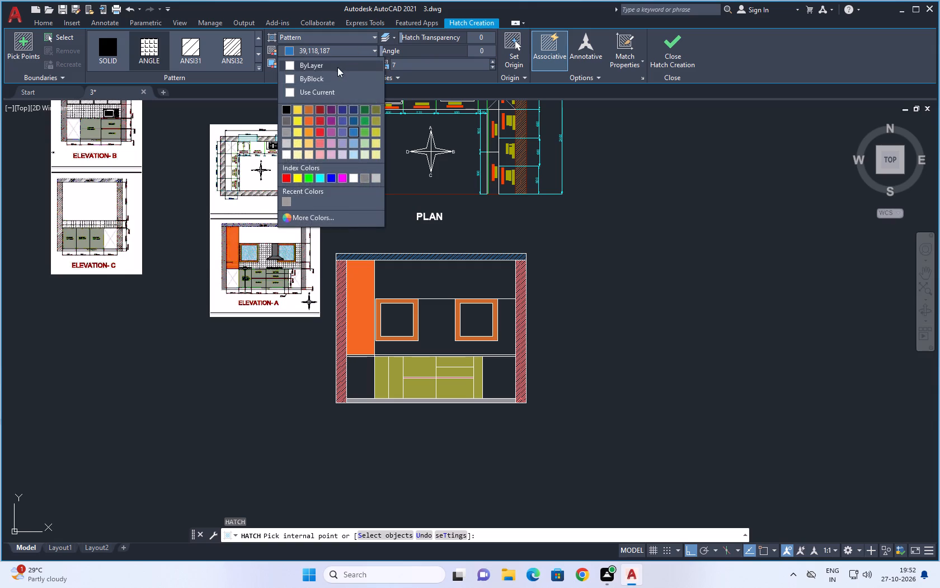
click(337, 67)
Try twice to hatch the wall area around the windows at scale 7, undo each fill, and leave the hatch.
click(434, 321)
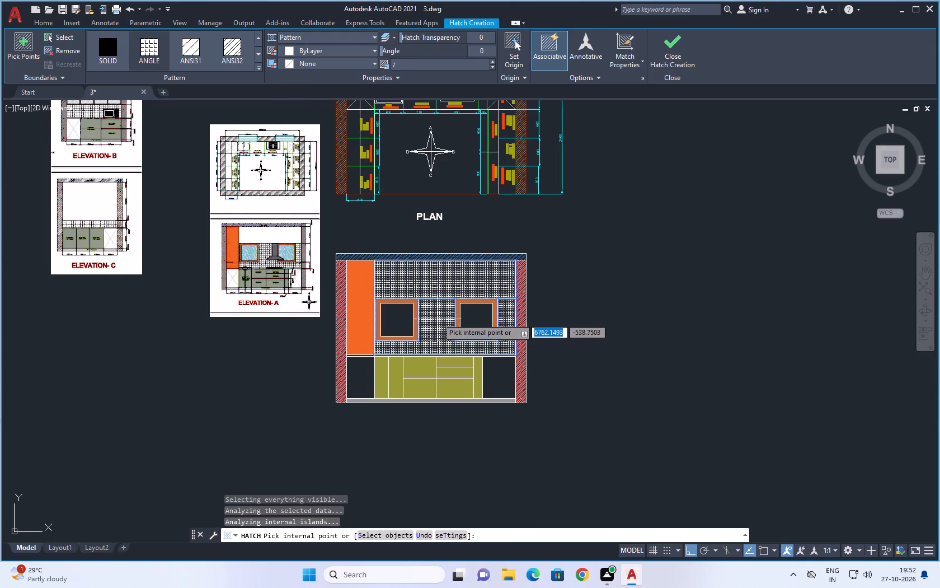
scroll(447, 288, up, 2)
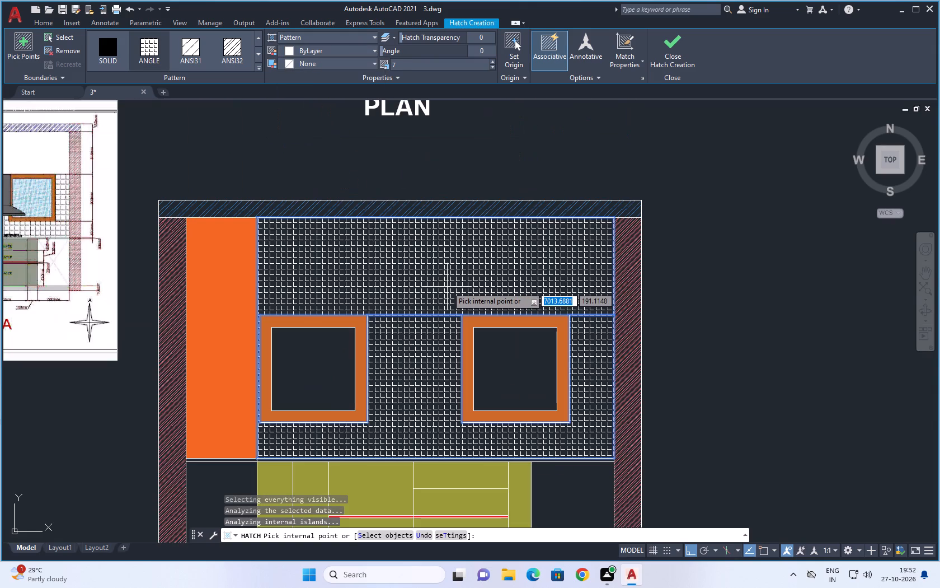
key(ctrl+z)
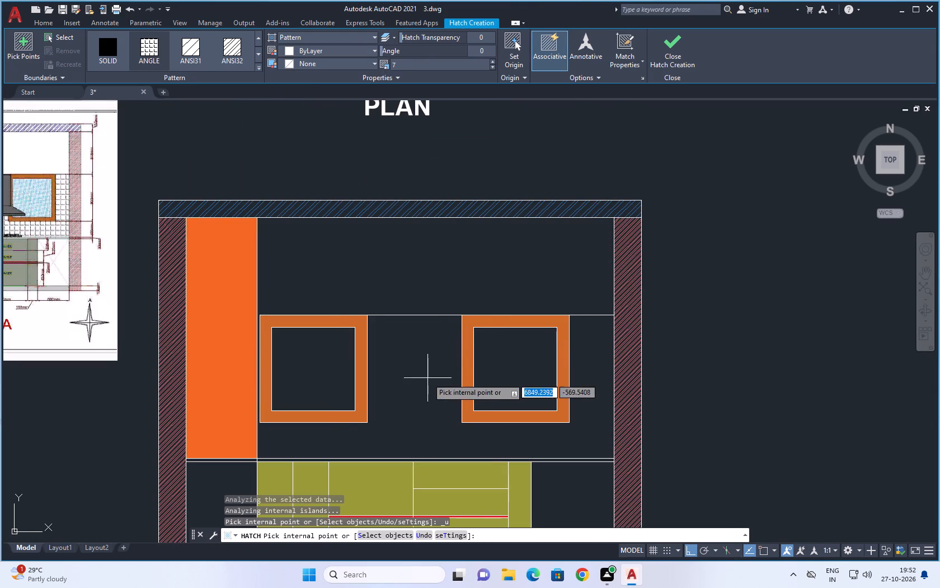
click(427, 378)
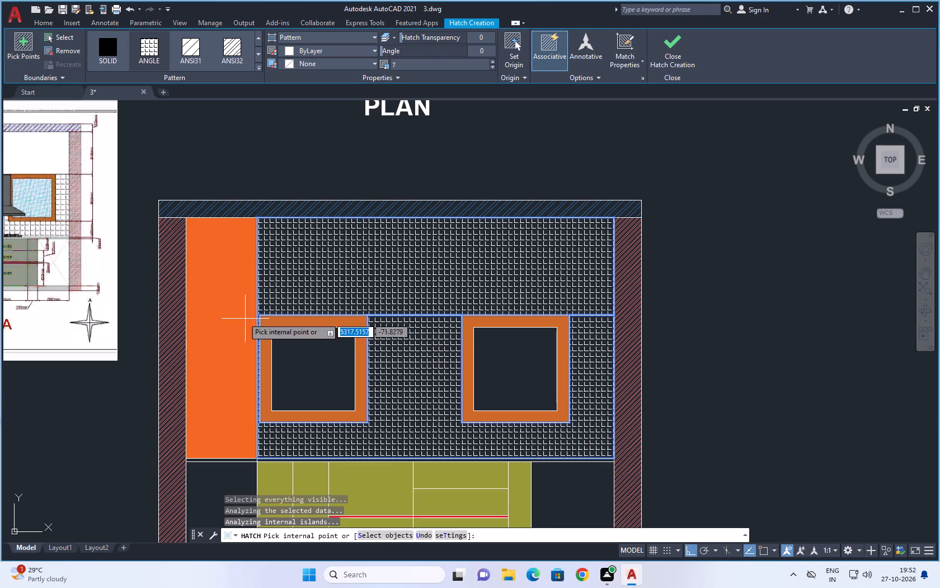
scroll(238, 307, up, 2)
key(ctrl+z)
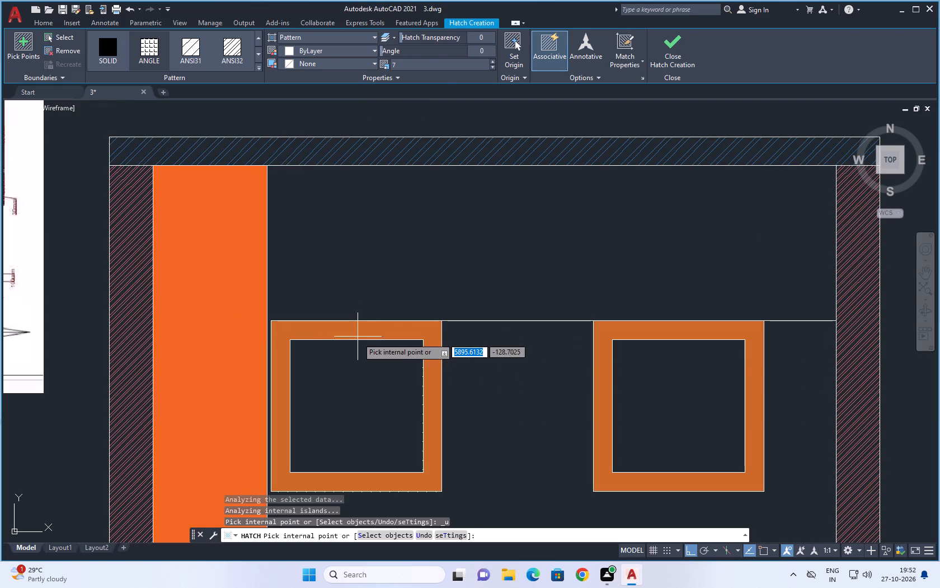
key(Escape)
Extend the horizontal line at the top of the windows to the edge of the tall orange cabinet.
text(EX)
key(space)
key(space)
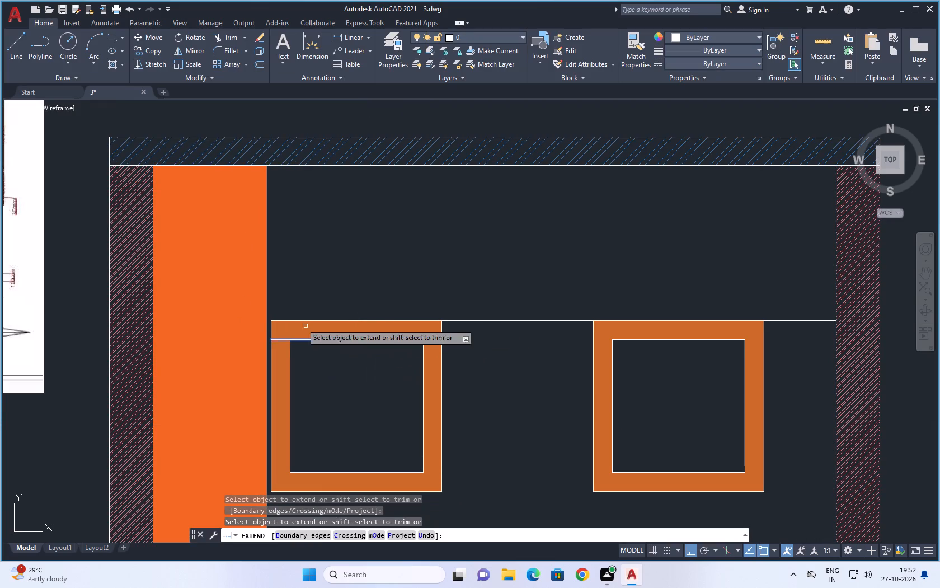
click(280, 321)
key(Escape)
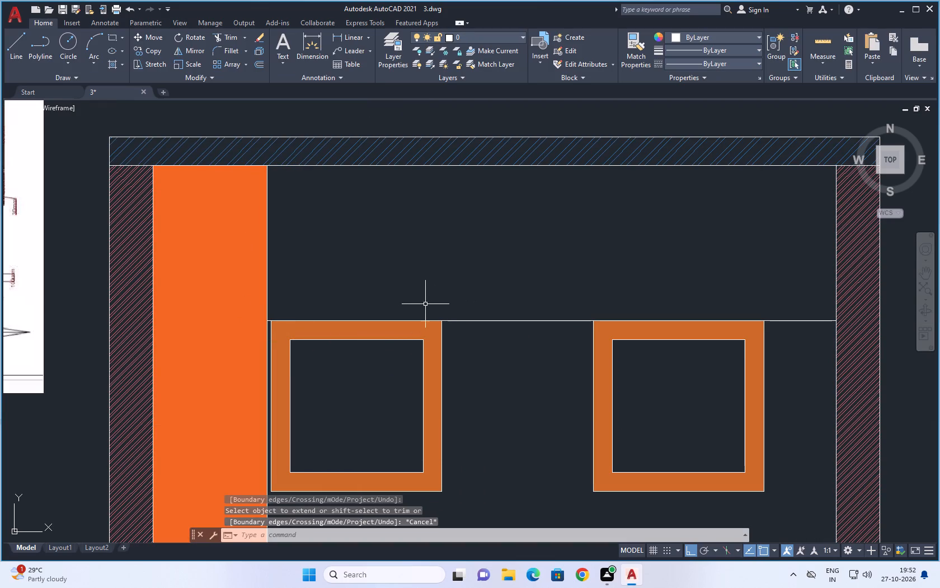
Hatch the tiled wall area between and below the window frames with the ANGLE pattern in ByLayer colour.
text(H)
key(space)
click(496, 408)
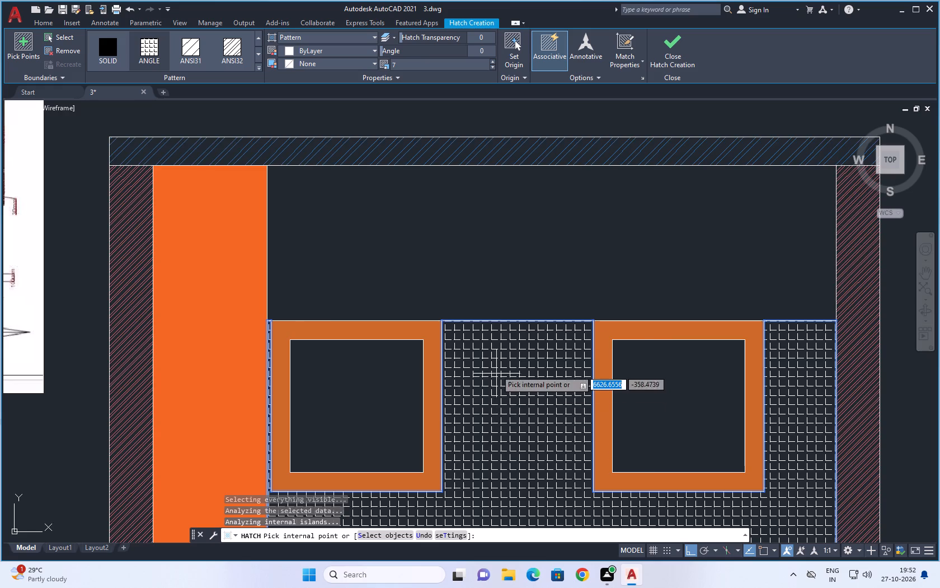
Enlarge the tiled wall's hatch scale, trying 10 before settling on 15, and finish the hatch.
scroll(477, 316, down, 2)
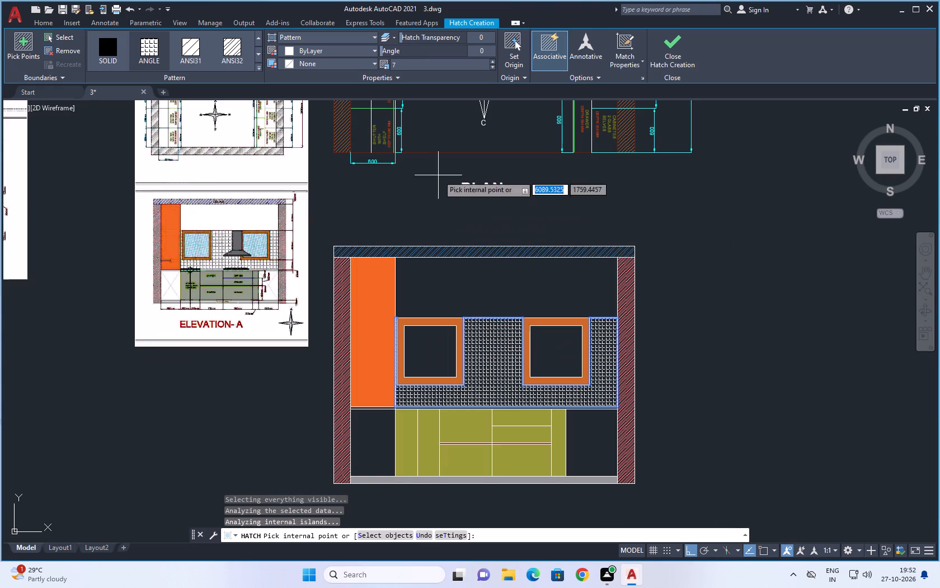
click(413, 64)
key(BackSpace)
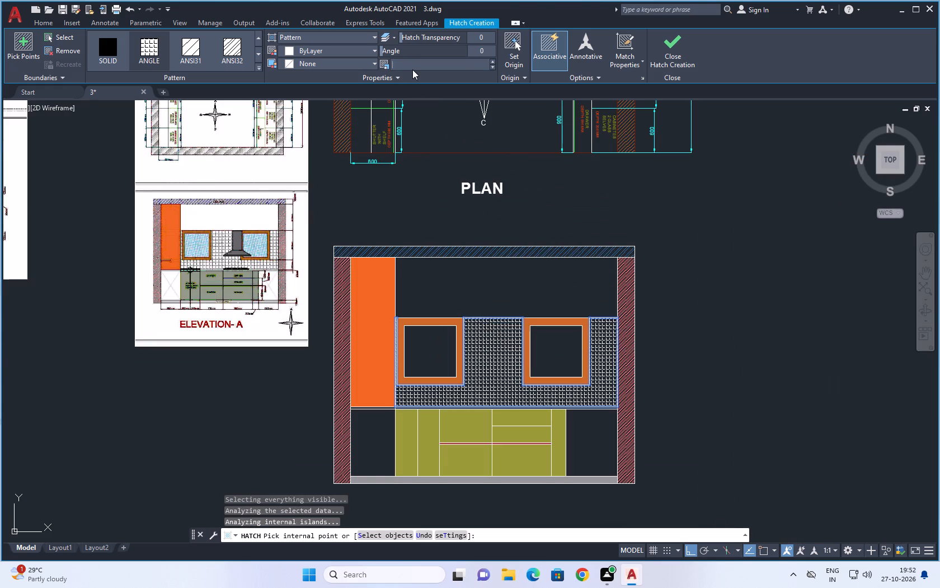
key(1)
key(0)
key(Return)
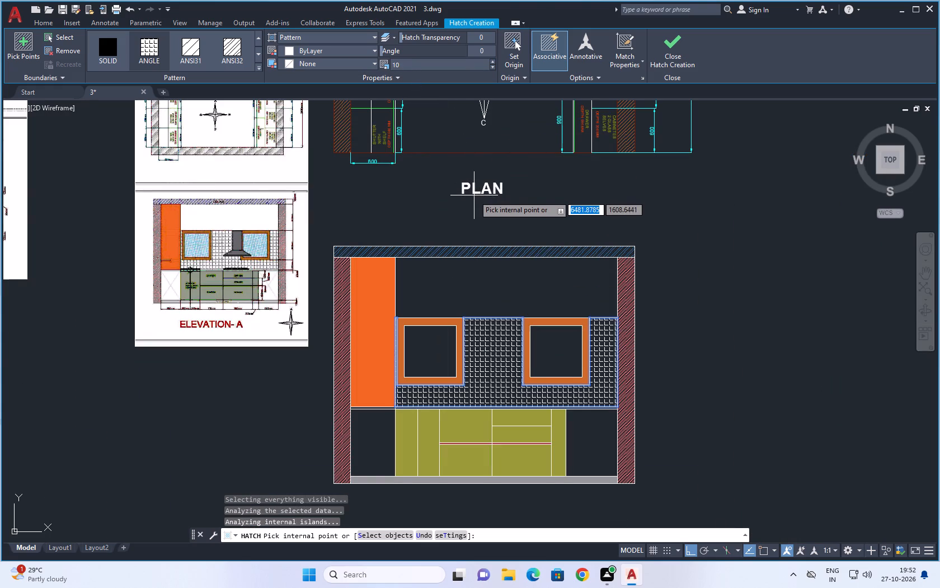
click(416, 66)
key(BackSpace)
key(BackSpace)
key(BackSpace)
key(BackSpace)
key(BackSpace)
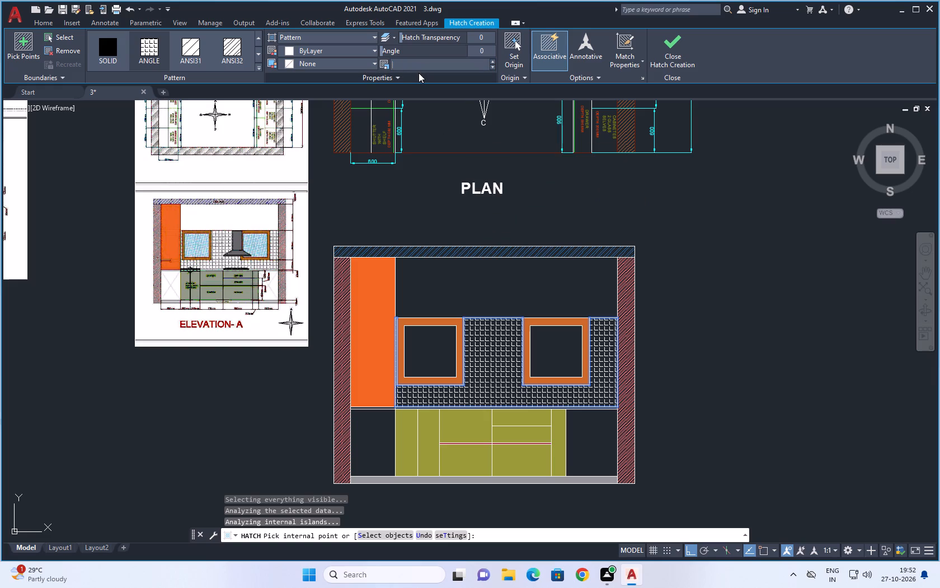
text(15)
key(Return)
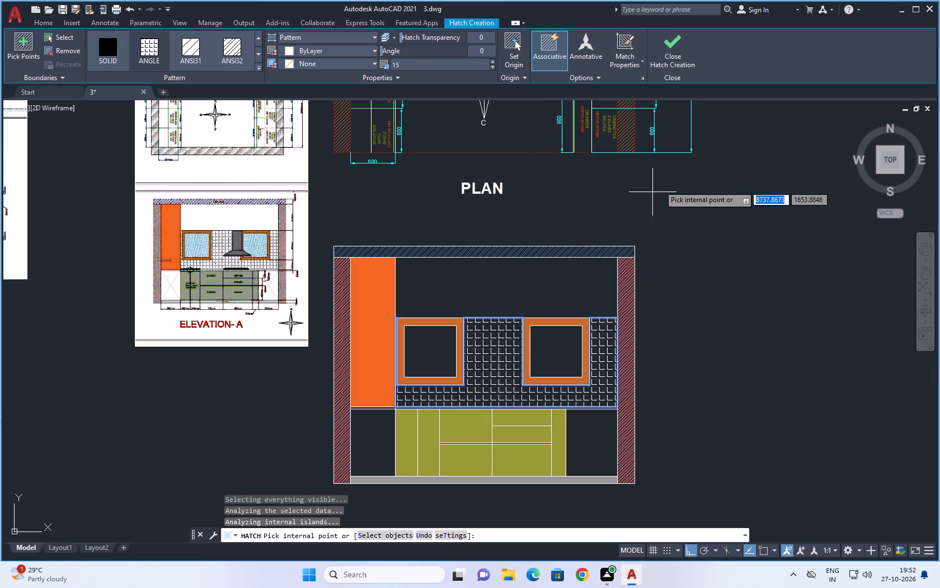
click(671, 64)
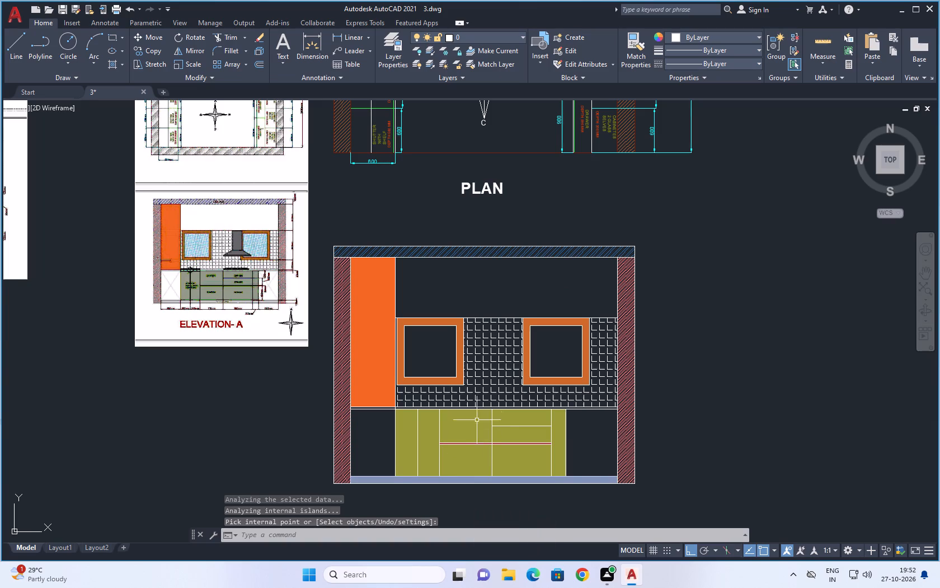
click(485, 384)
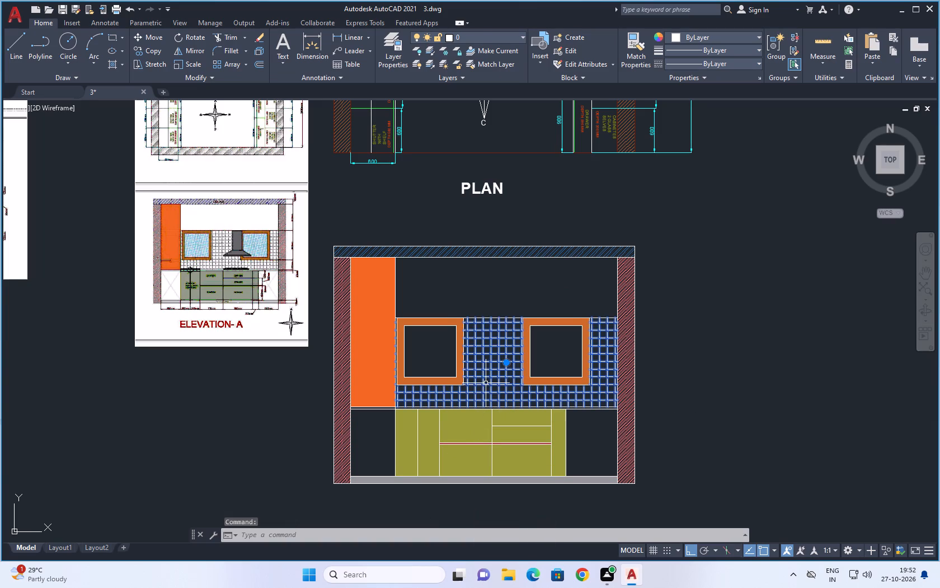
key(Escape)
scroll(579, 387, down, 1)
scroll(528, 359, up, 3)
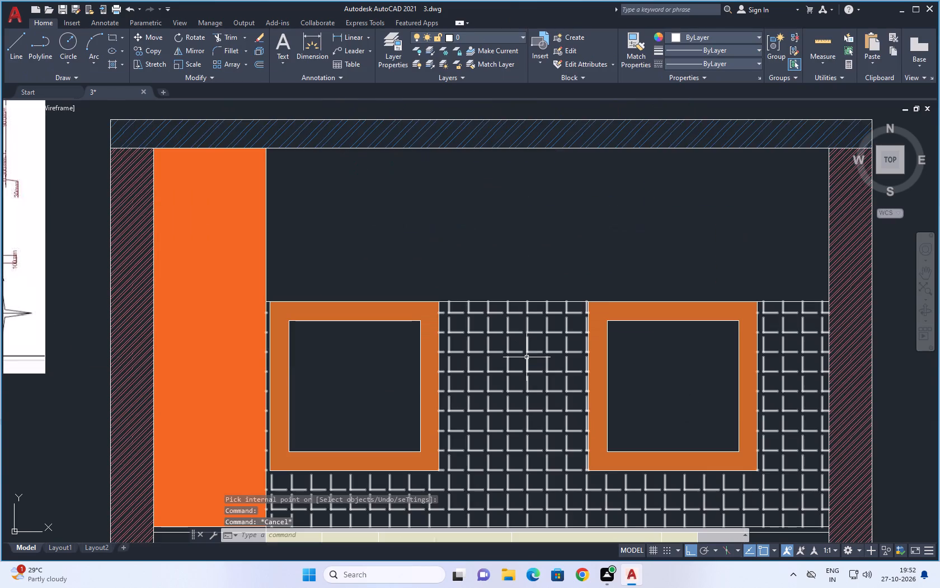
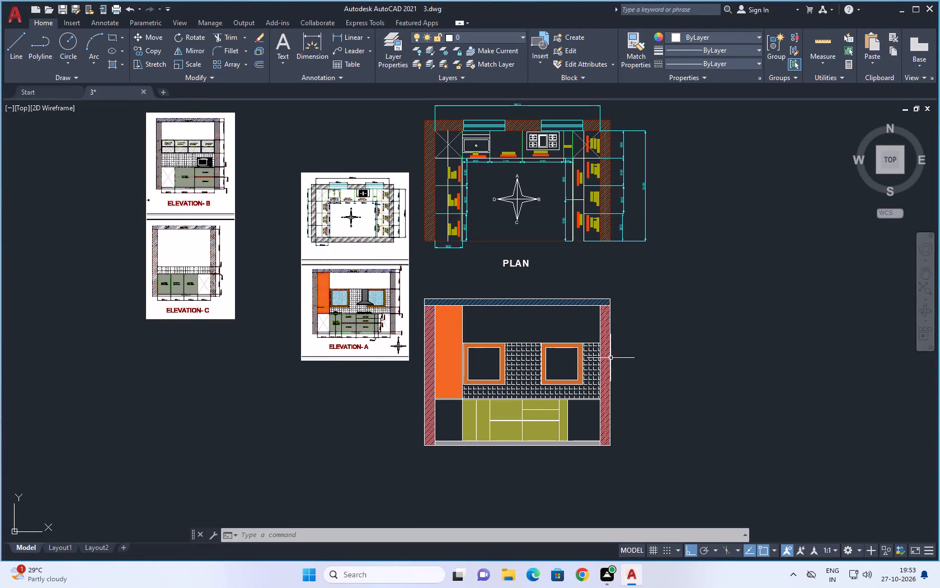
Examine the hatched elevation A on the Layout2 sheet, then return to model space.
click(97, 548)
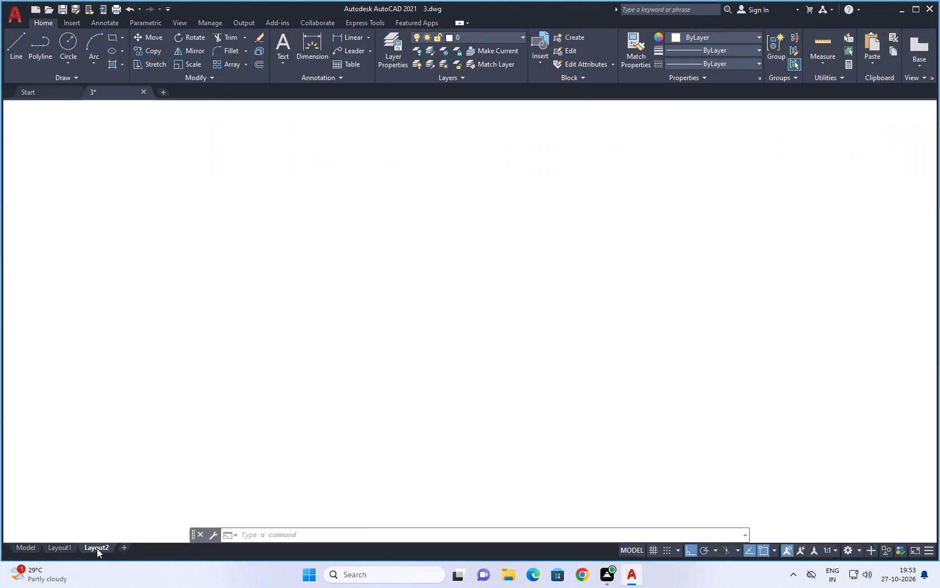
scroll(565, 418, up, 4)
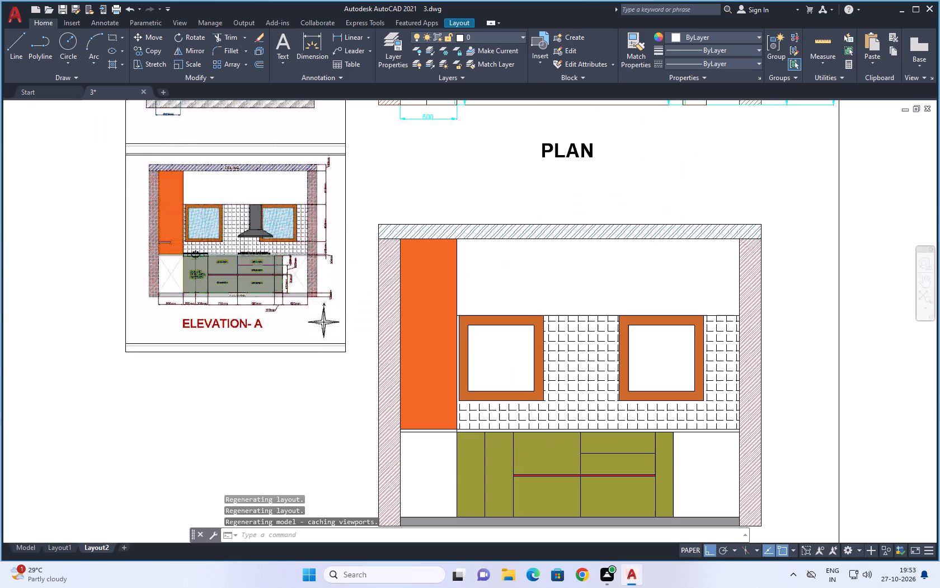
scroll(587, 365, down, 3)
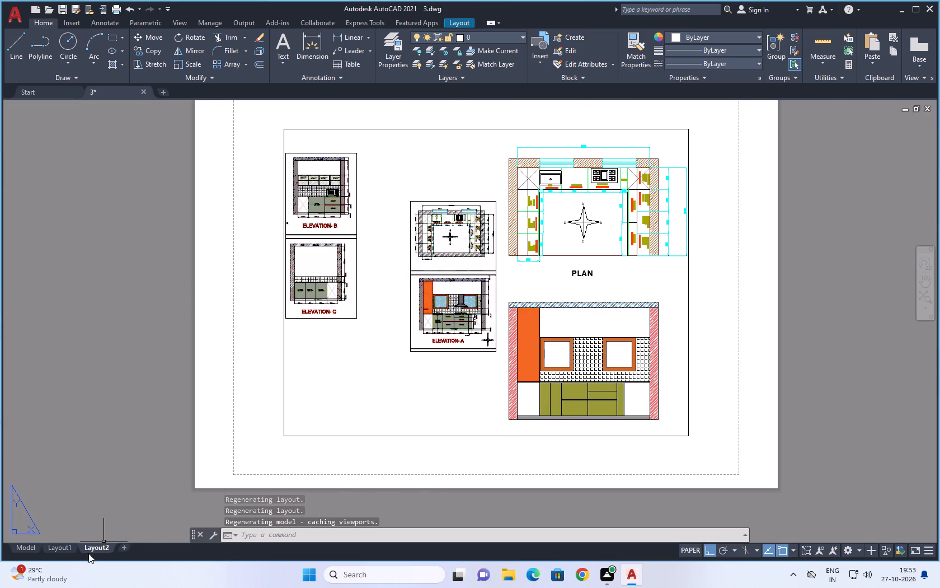
click(32, 549)
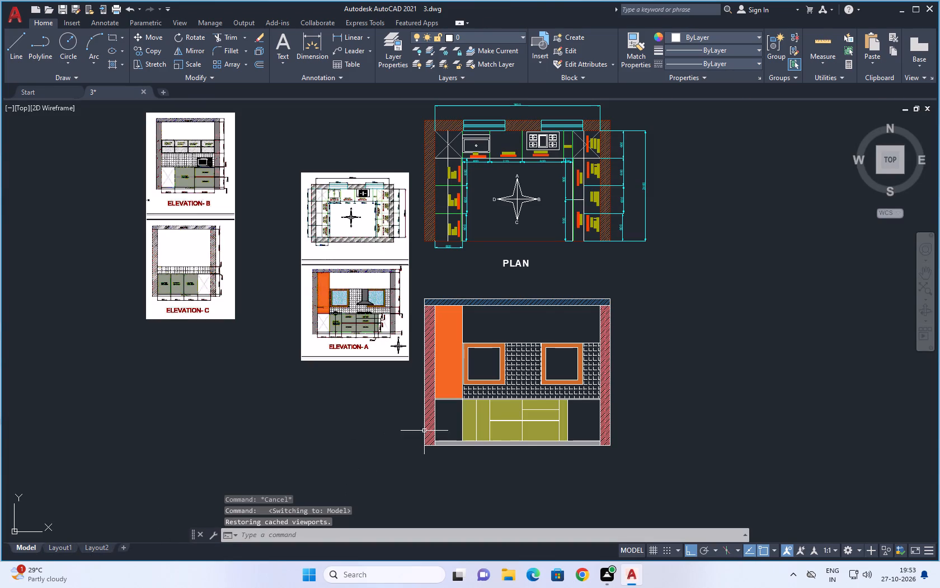
Hatch both window panes inside the orange frames with the HONEY pattern in colour 122,175,223.
text(H)
key(space)
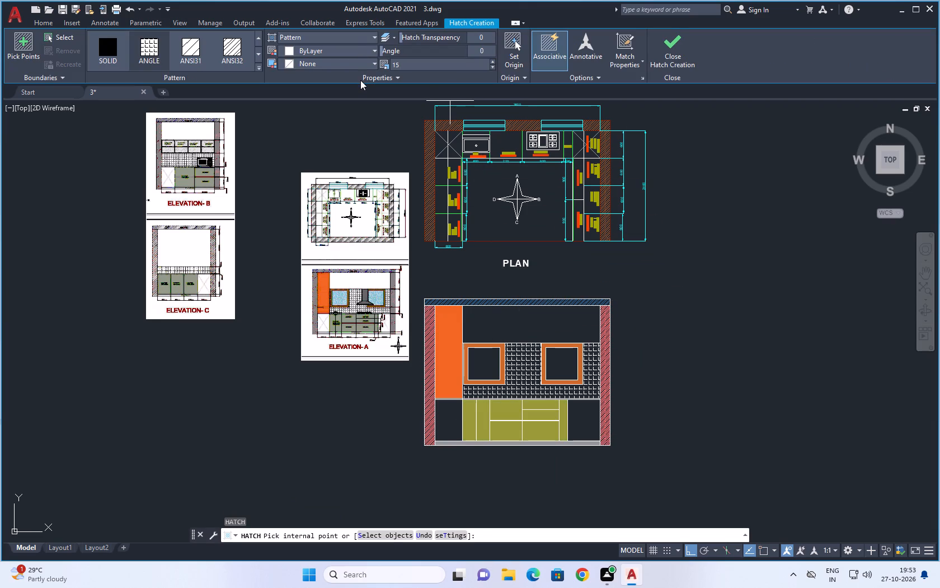
text(H)
key(space)
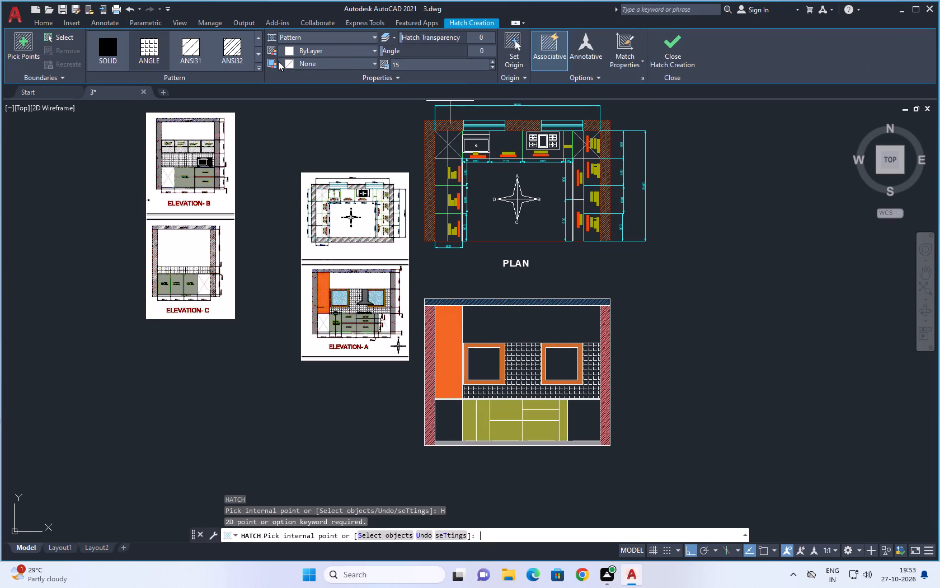
click(336, 50)
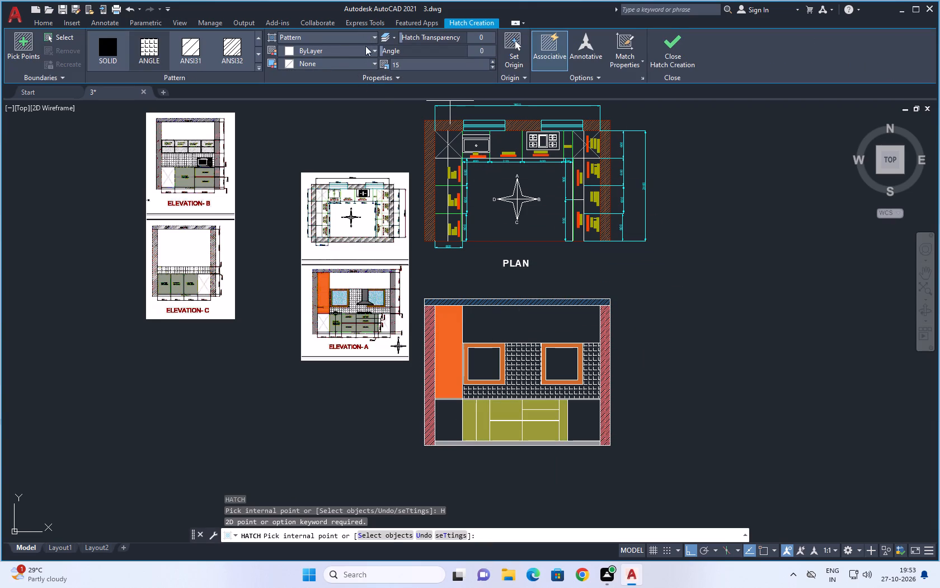
click(366, 50)
click(351, 144)
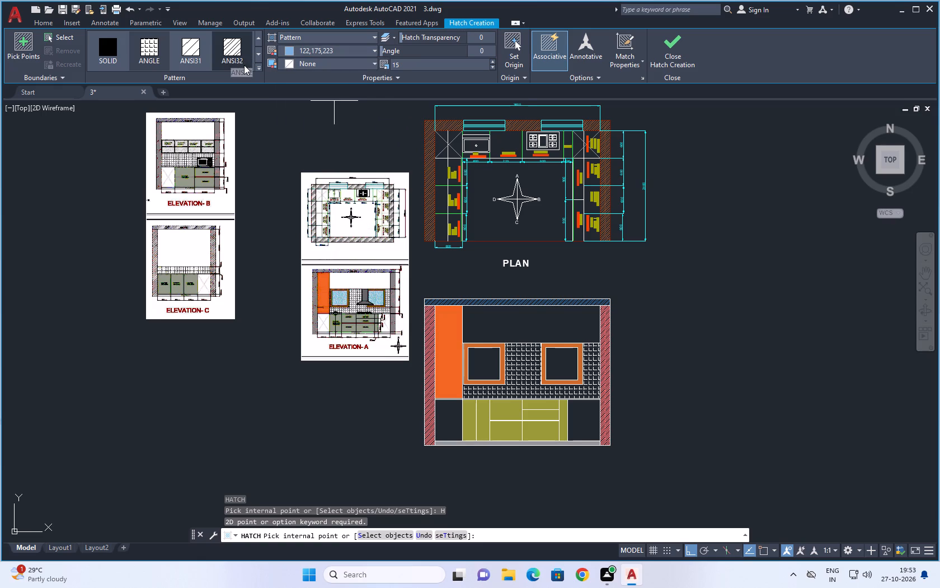
click(258, 66)
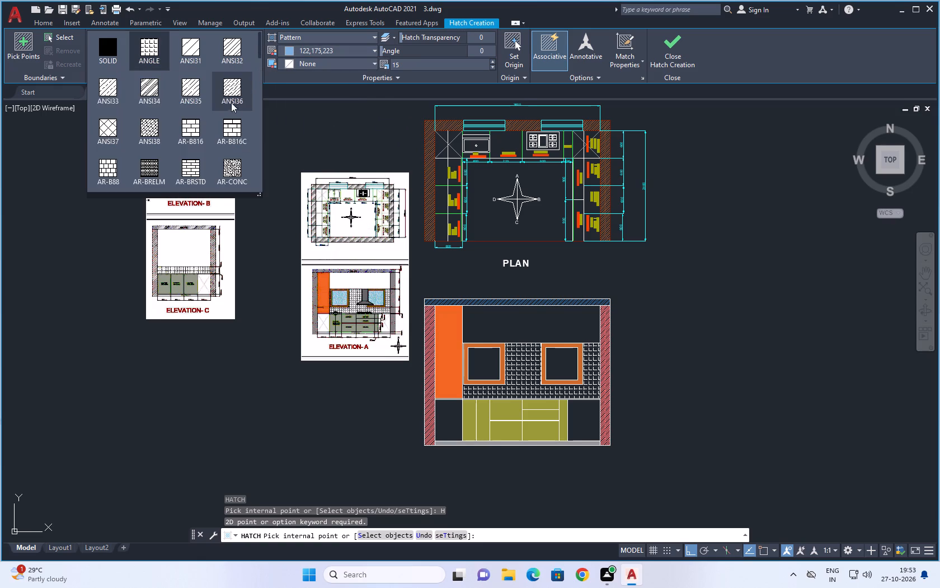
scroll(220, 106, down, 1)
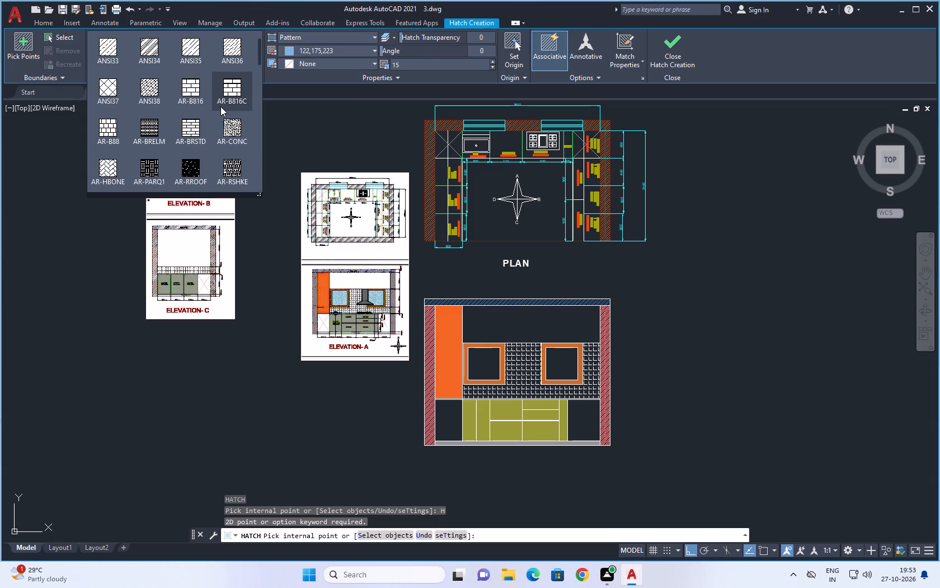
scroll(220, 106, down, 1)
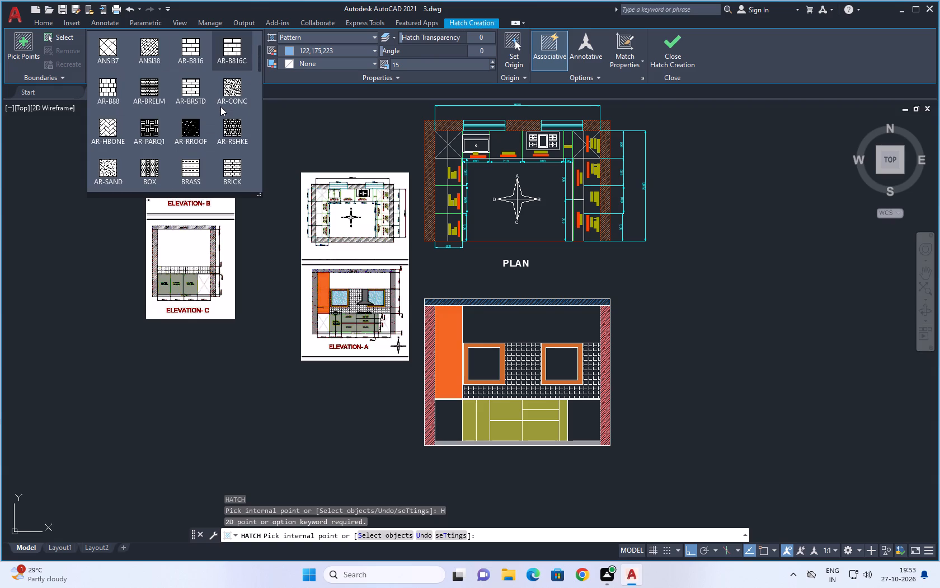
scroll(149, 168, up, 3)
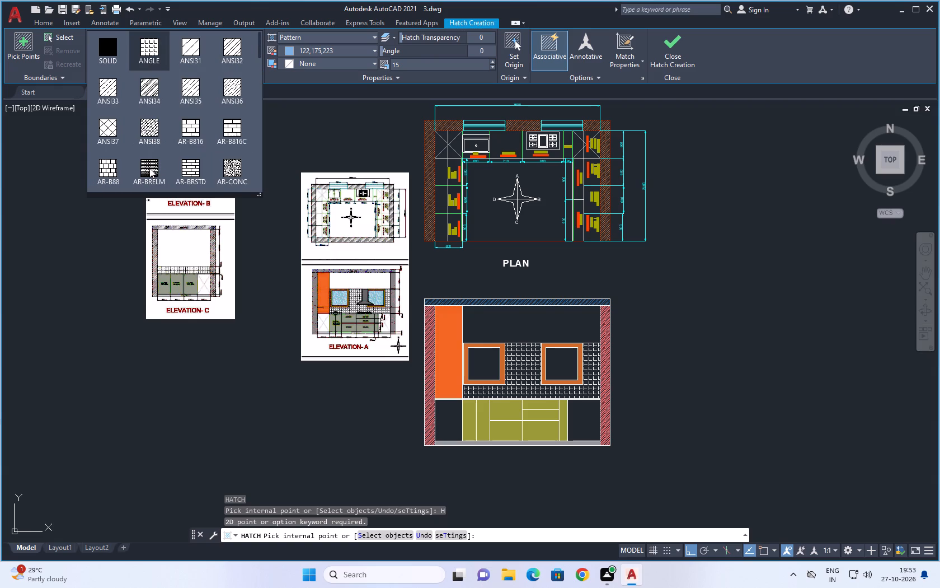
scroll(162, 146, down, 8)
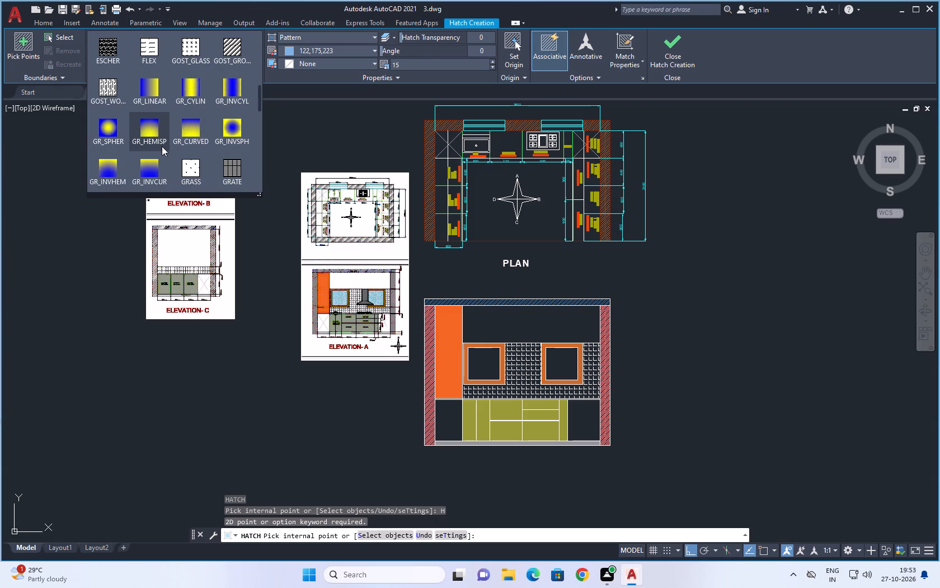
scroll(162, 146, down, 2)
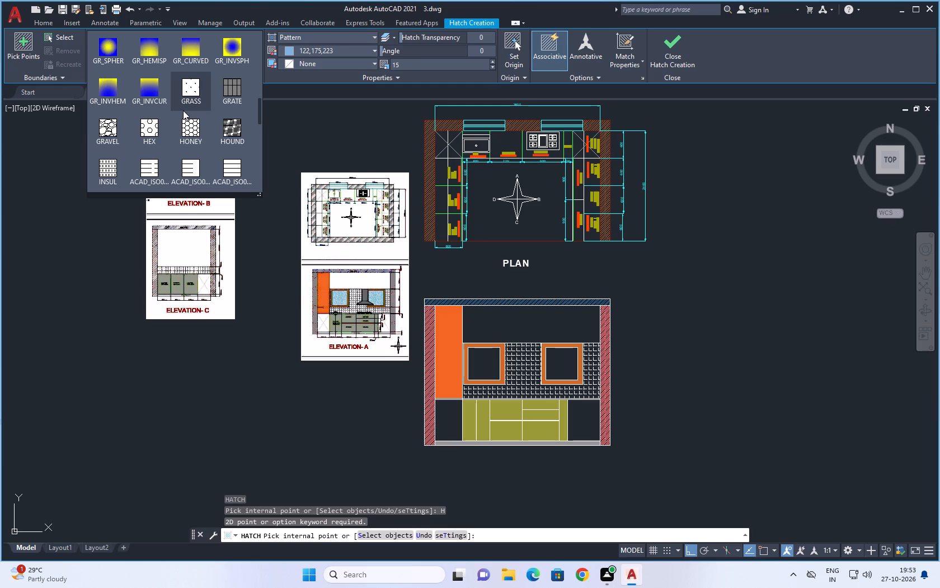
scroll(189, 125, down, 1)
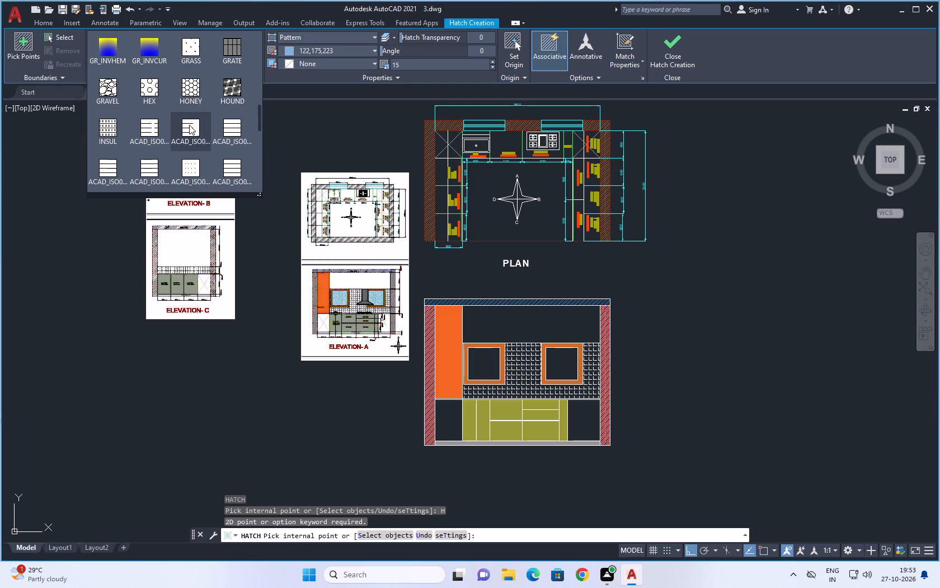
scroll(189, 125, down, 6)
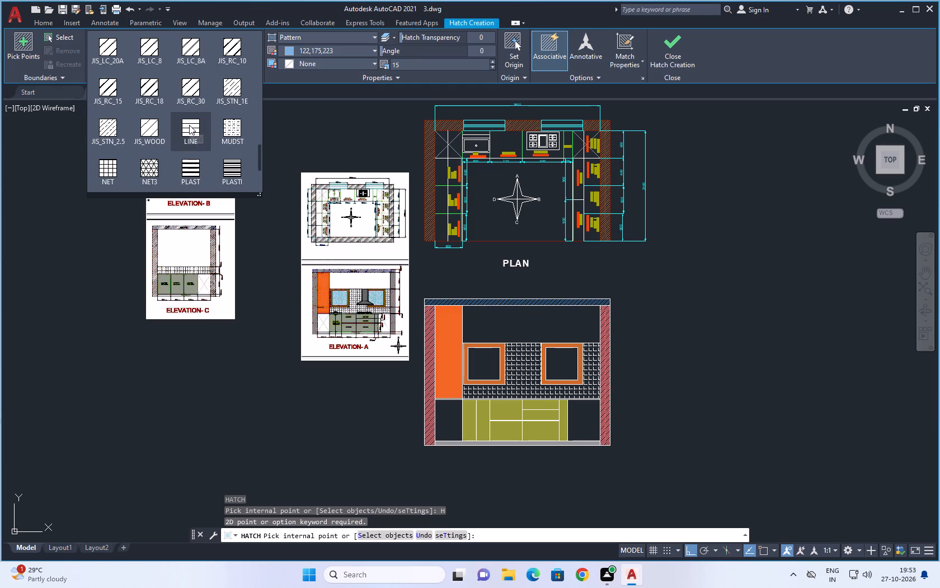
scroll(189, 125, down, 3)
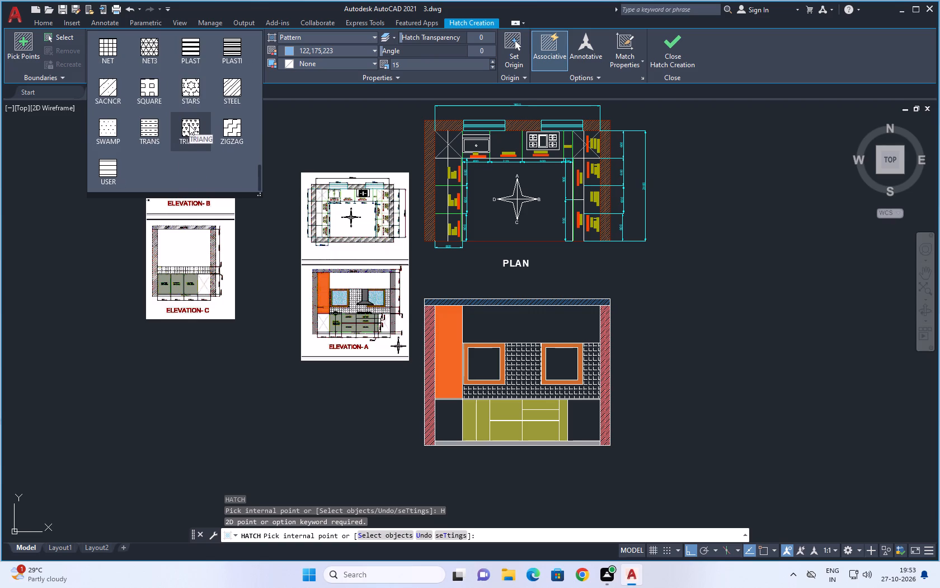
scroll(189, 125, up, 4)
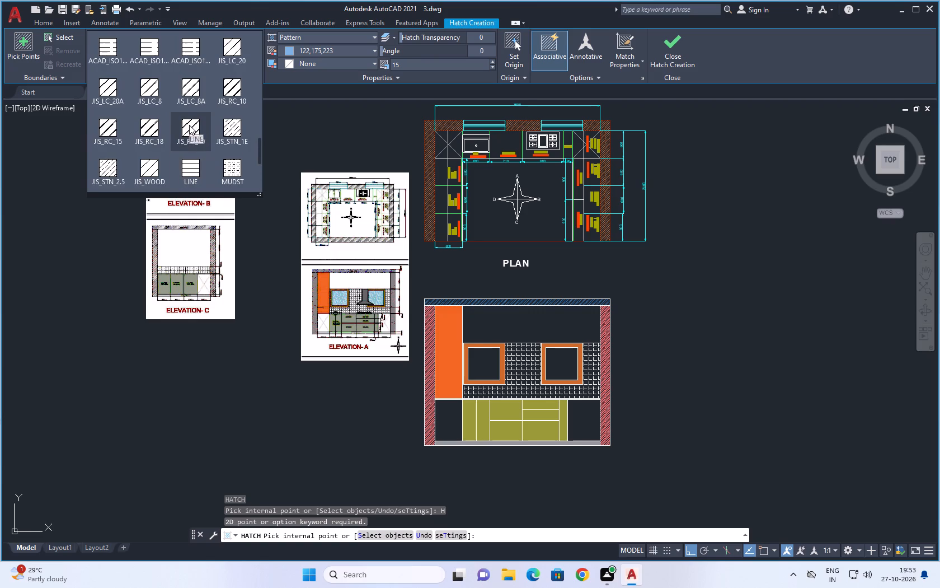
scroll(189, 125, up, 4)
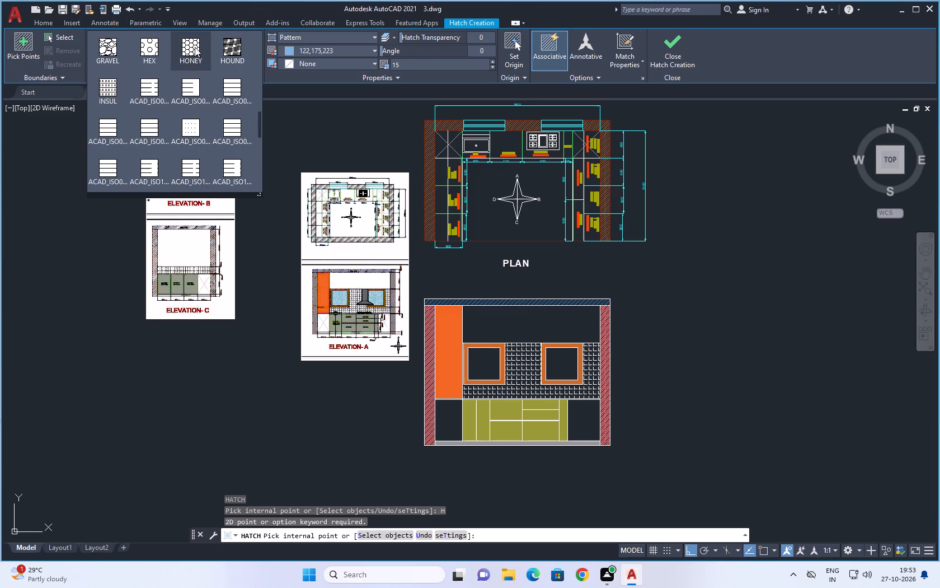
scroll(196, 45, up, 2)
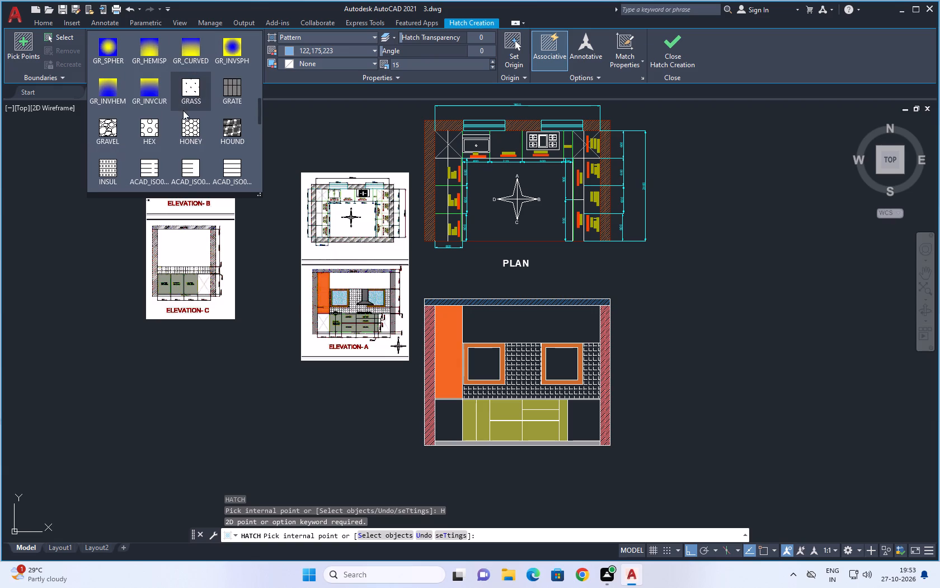
scroll(183, 110, up, 4)
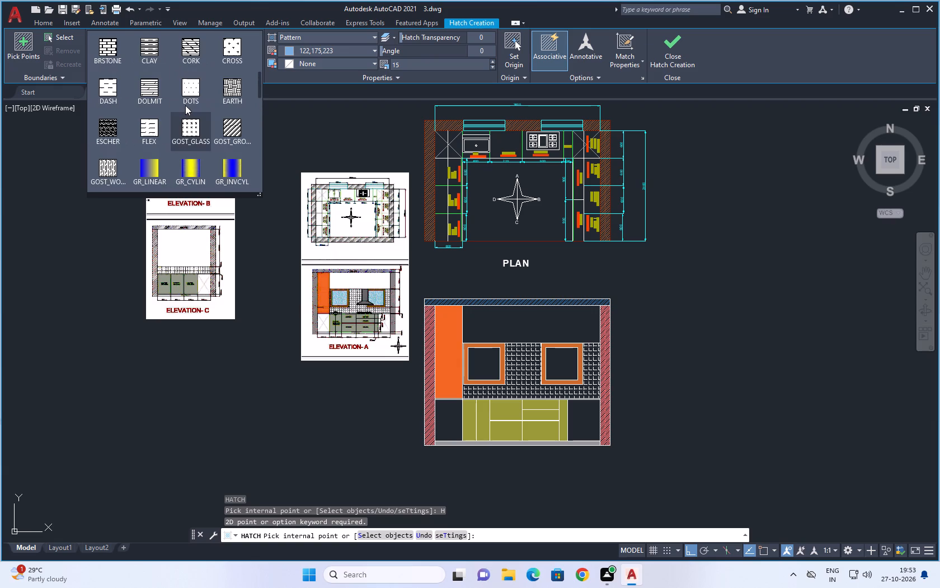
scroll(185, 105, up, 3)
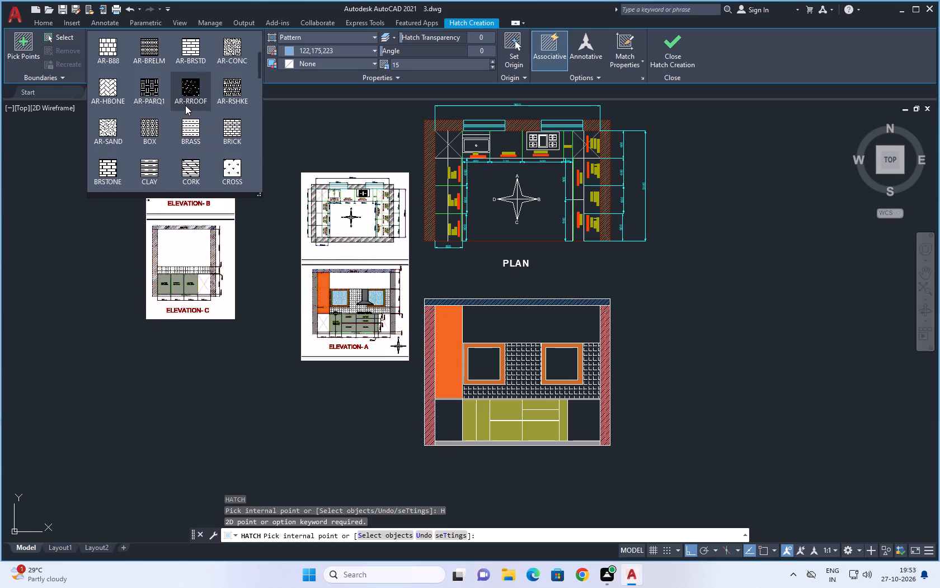
scroll(185, 105, up, 5)
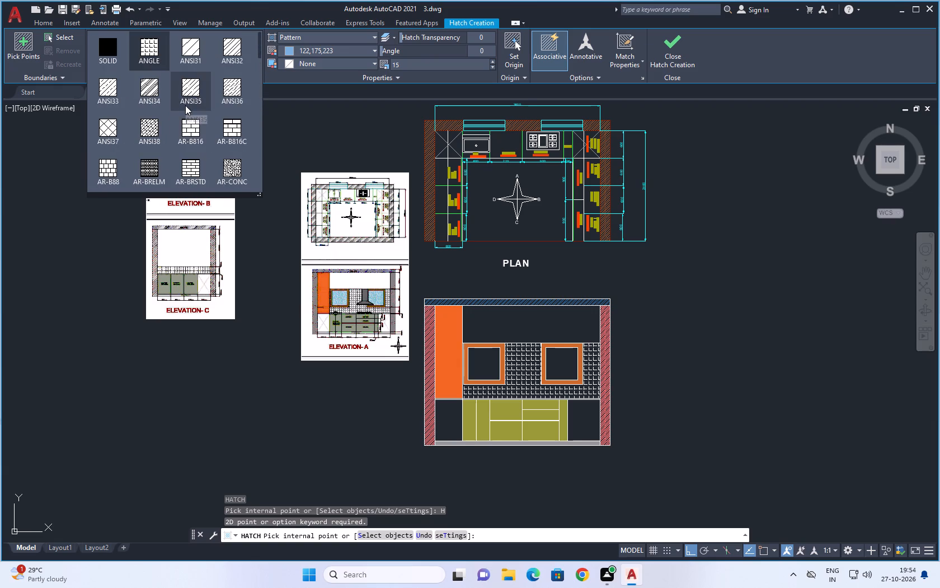
scroll(185, 105, down, 7)
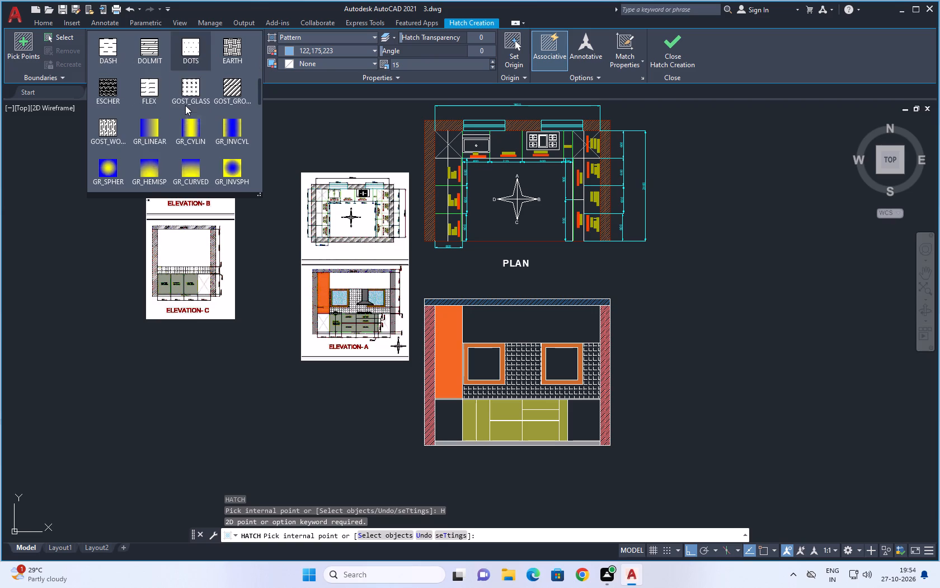
scroll(185, 105, down, 2)
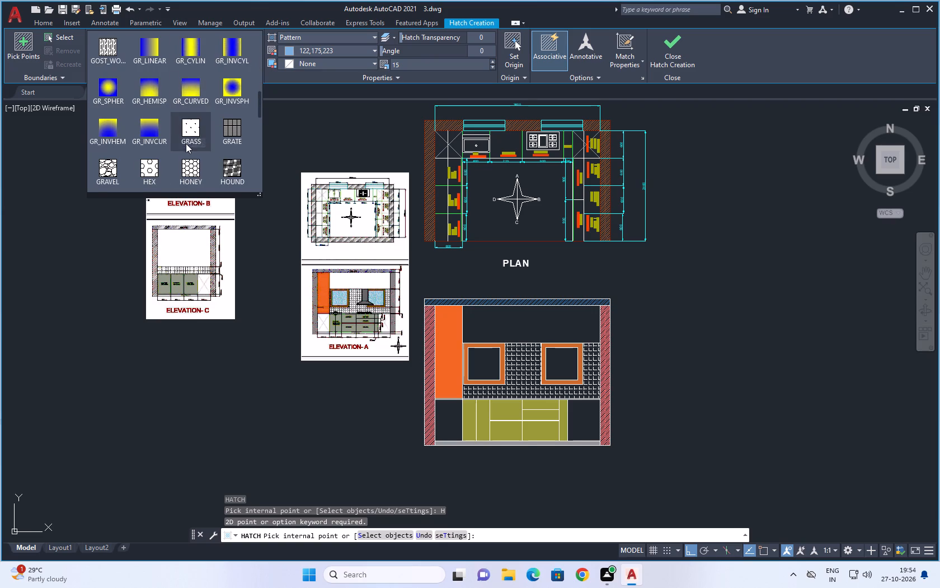
click(187, 170)
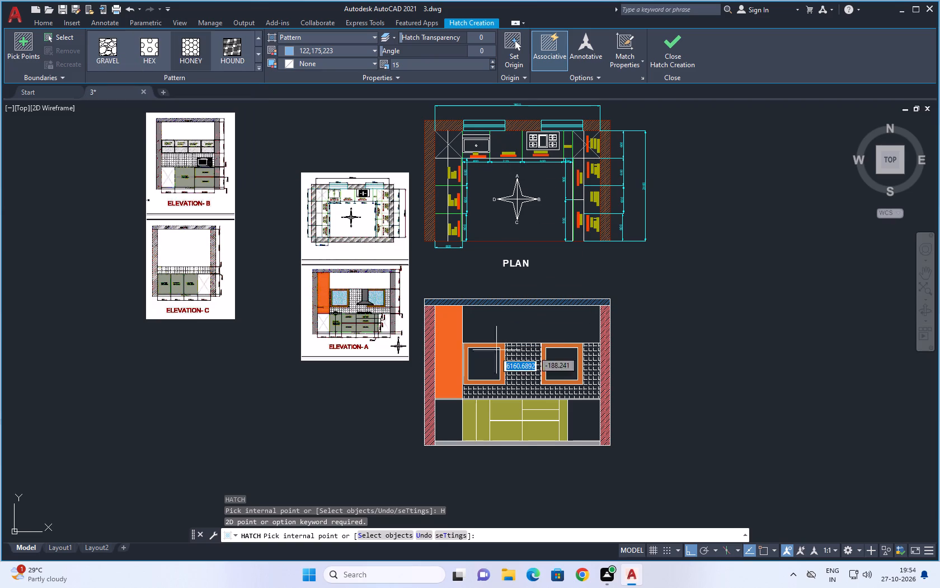
click(487, 362)
click(557, 363)
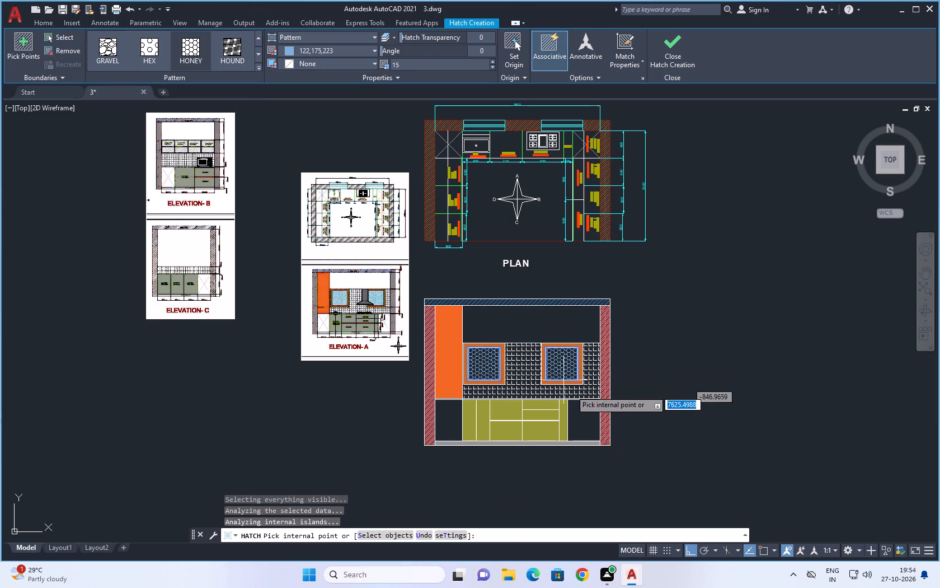
click(673, 54)
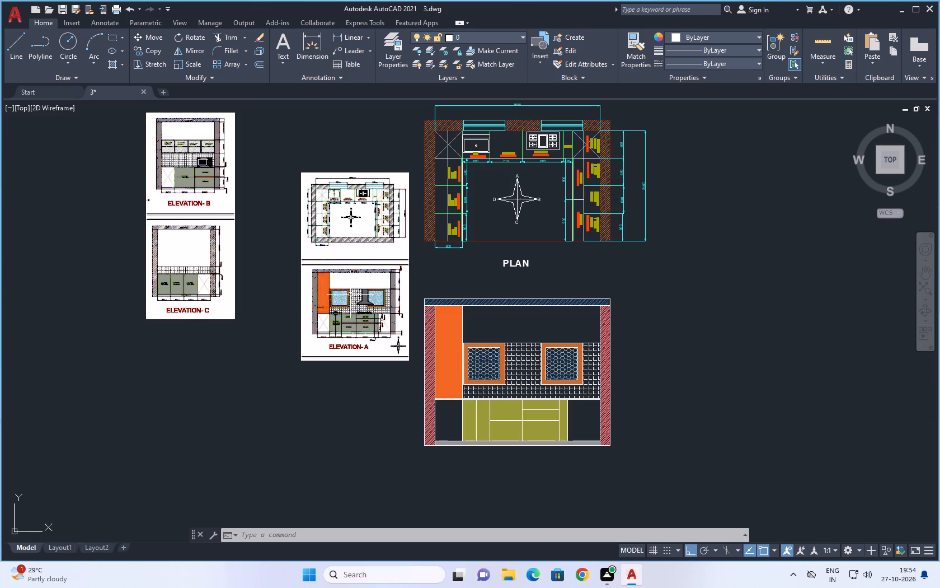
Set the window panes' hatch scale to 10.
scroll(350, 294, up, 2)
scroll(350, 293, down, 2)
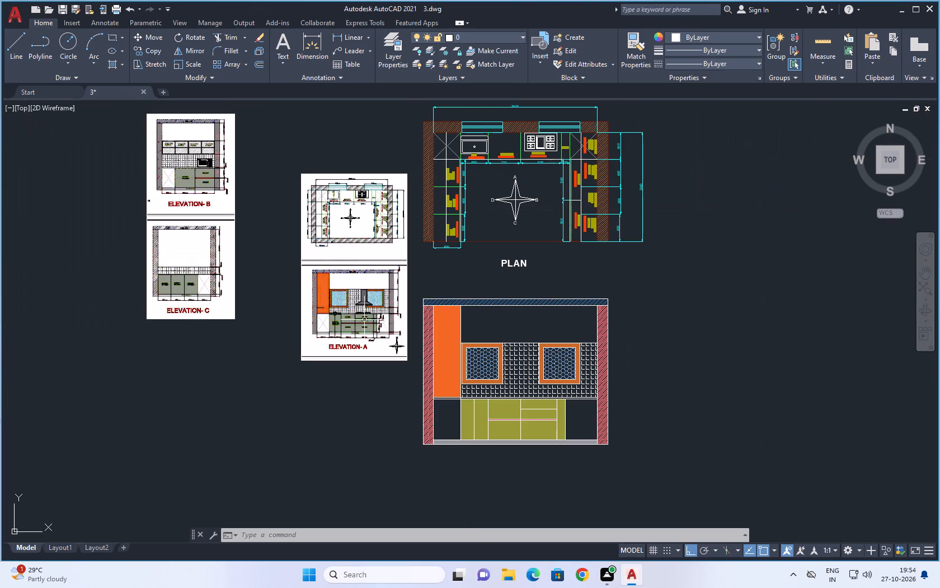
click(485, 365)
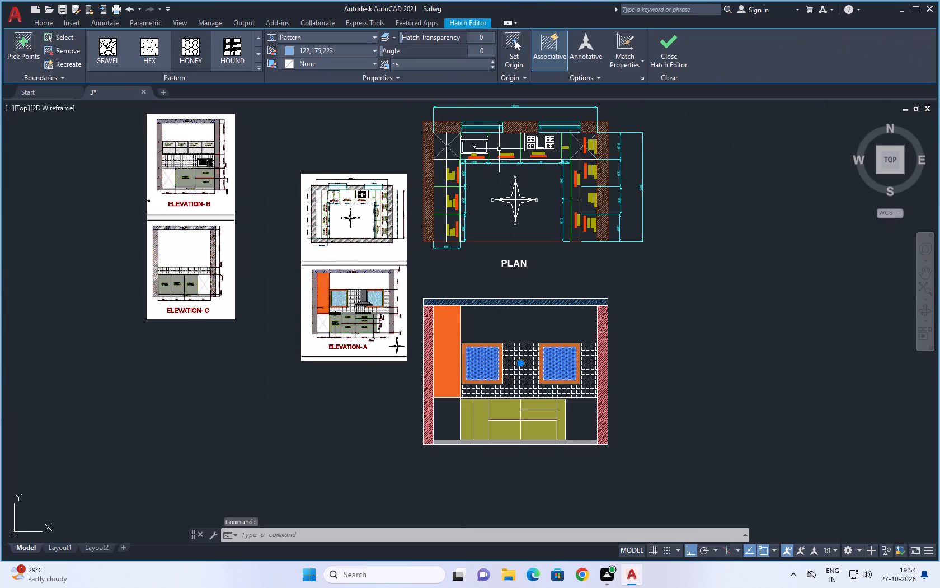
click(405, 64)
key(BackSpace)
key(BackSpace)
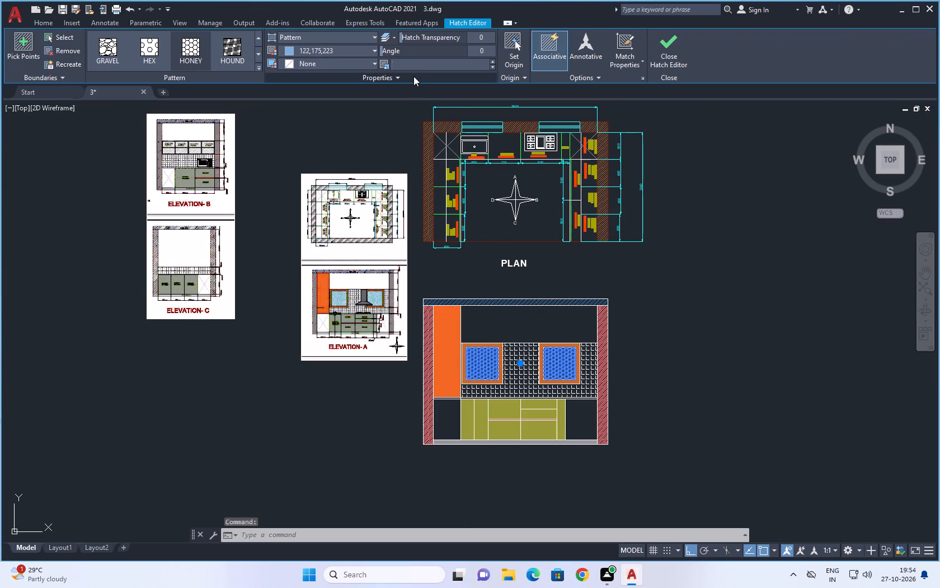
key(1)
key(0)
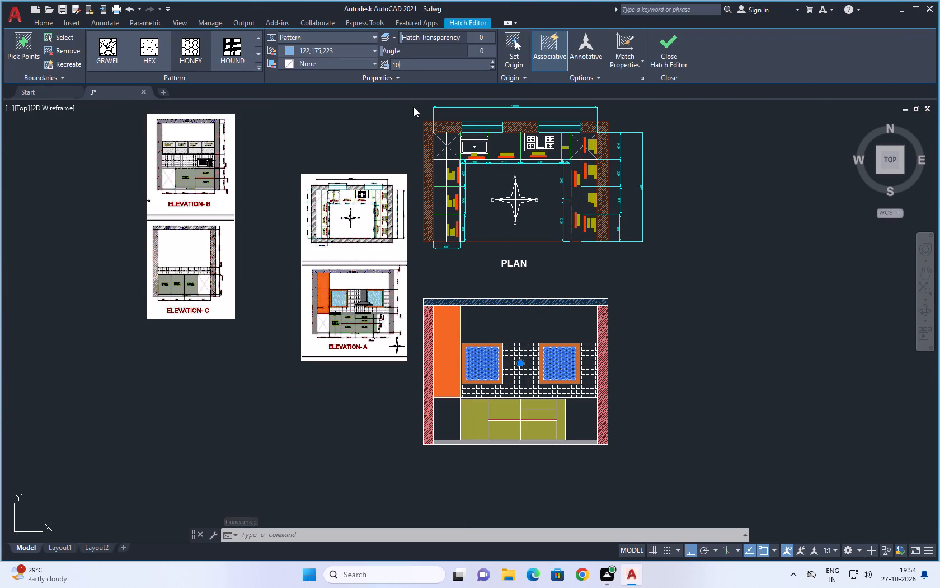
key(Return)
key(space)
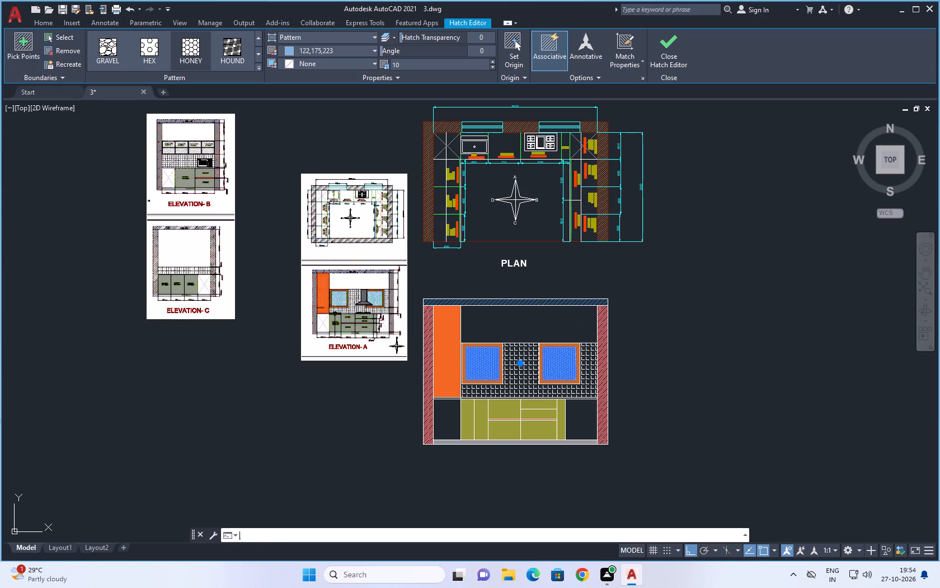
scroll(540, 361, up, 2)
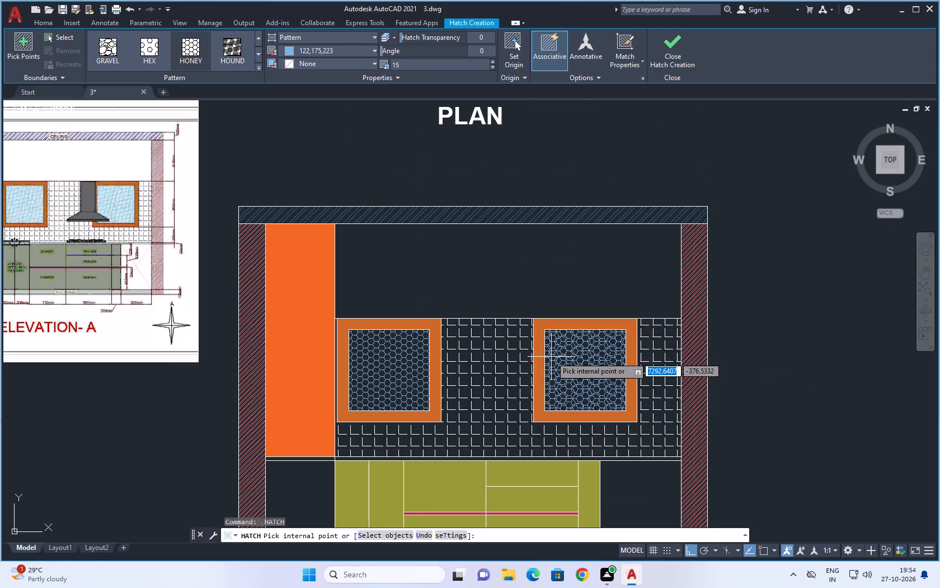
key(Escape)
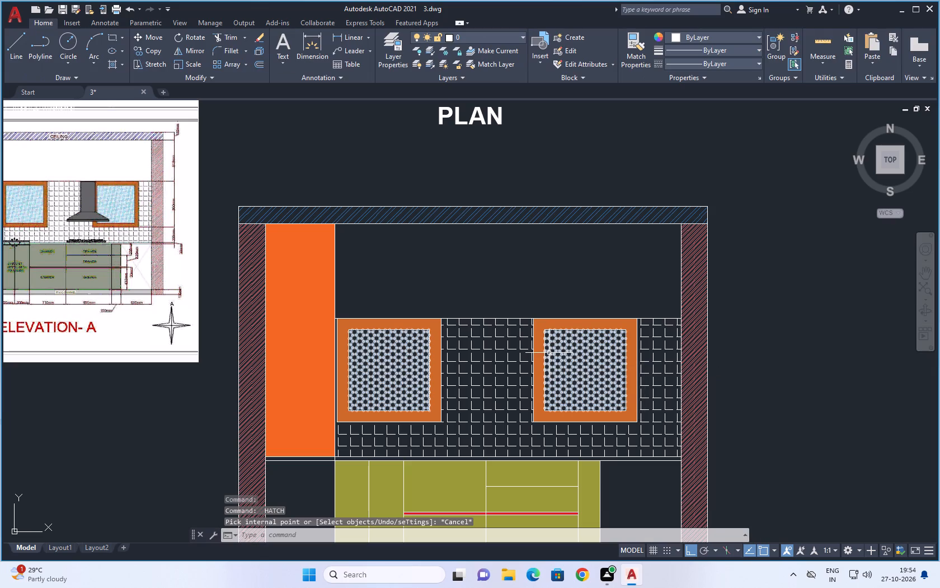
Draw the chimney duct outline beside the right window frame: 450 down from its top-left corner, 250 left, and up to the tiled wall's top edge.
key(l)
key(space)
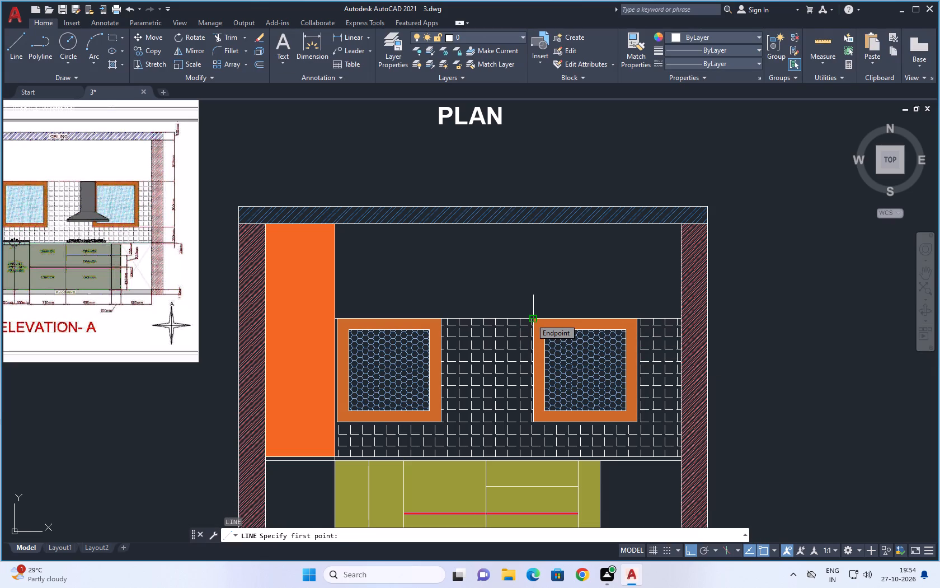
click(531, 319)
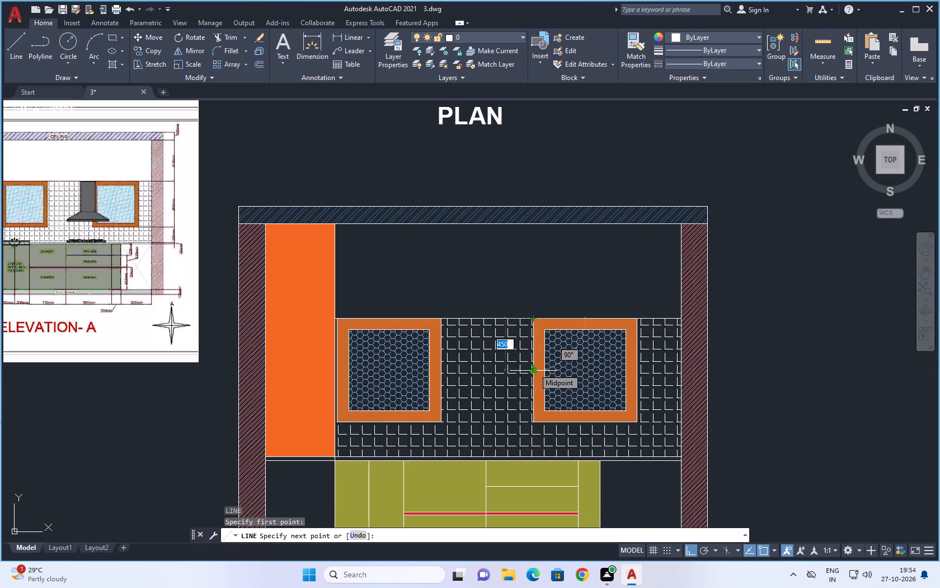
click(534, 368)
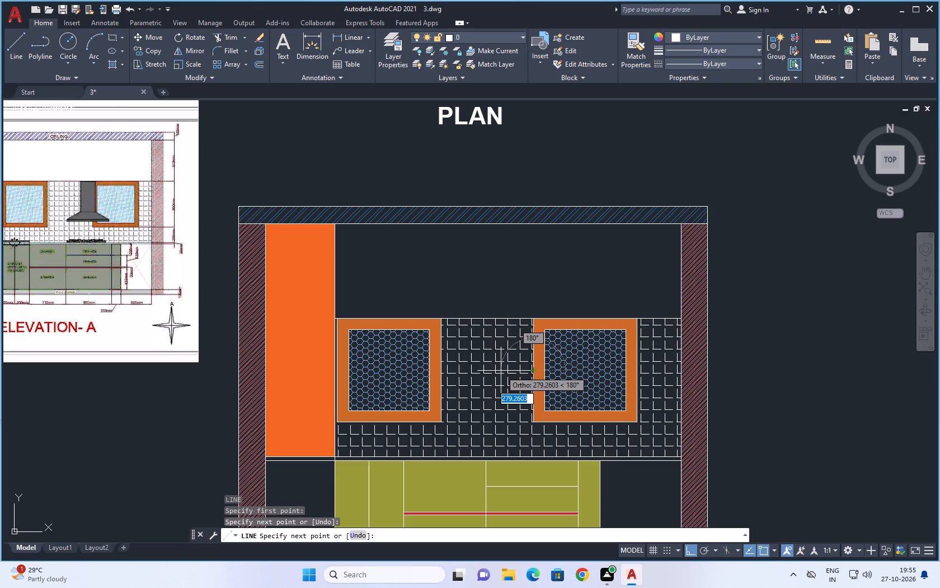
key(2)
key(5)
text(0)
key(space)
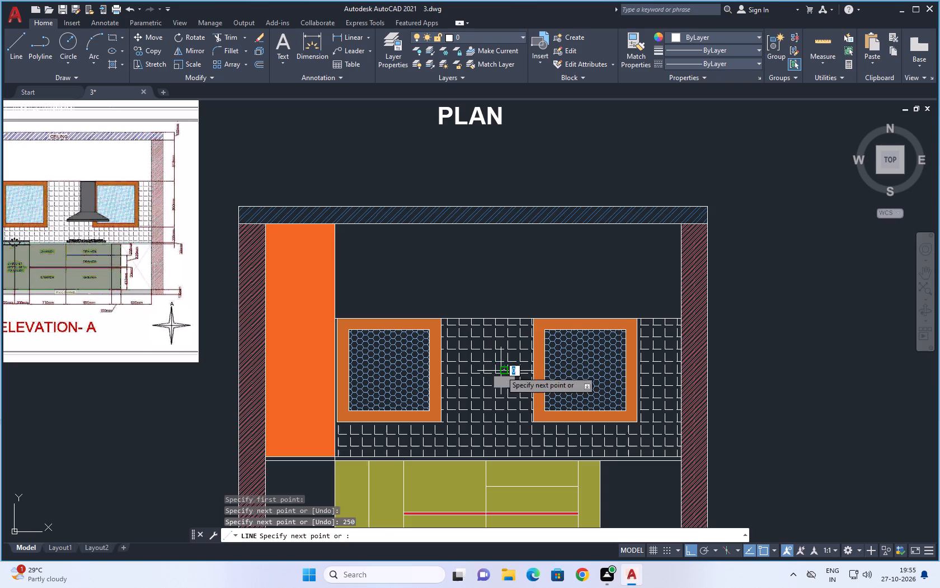
scroll(501, 321, up, 3)
click(507, 309)
scroll(538, 282, down, 3)
key(space)
scroll(519, 347, up, 2)
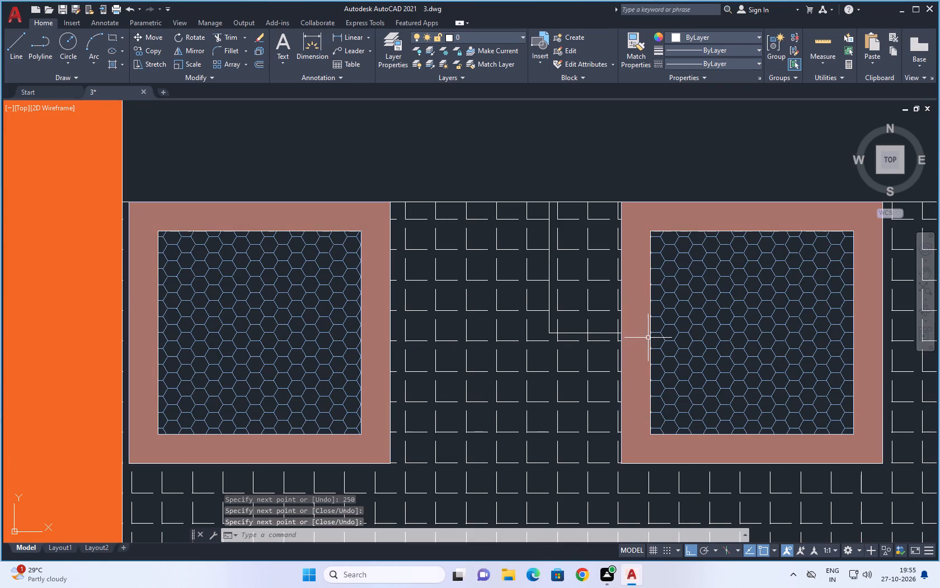
key(Escape)
Offset the chimney duct's bottom line downward by 200.
key(o)
key(space)
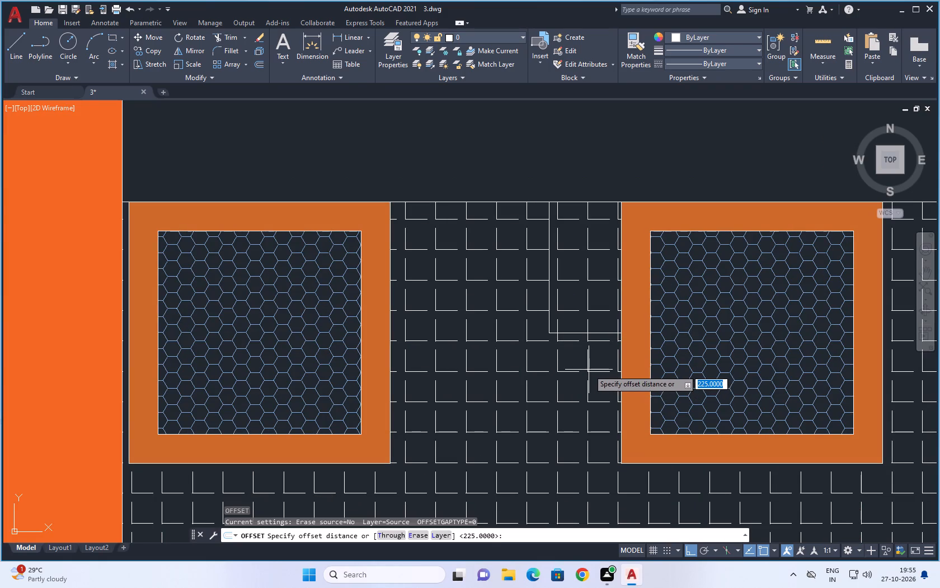
text(200)
key(space)
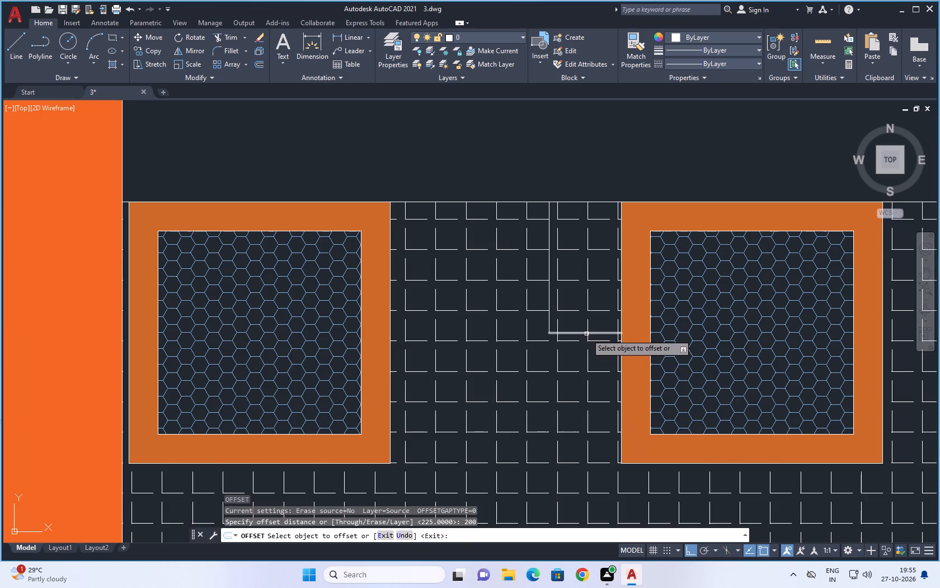
click(586, 334)
click(577, 388)
key(Escape)
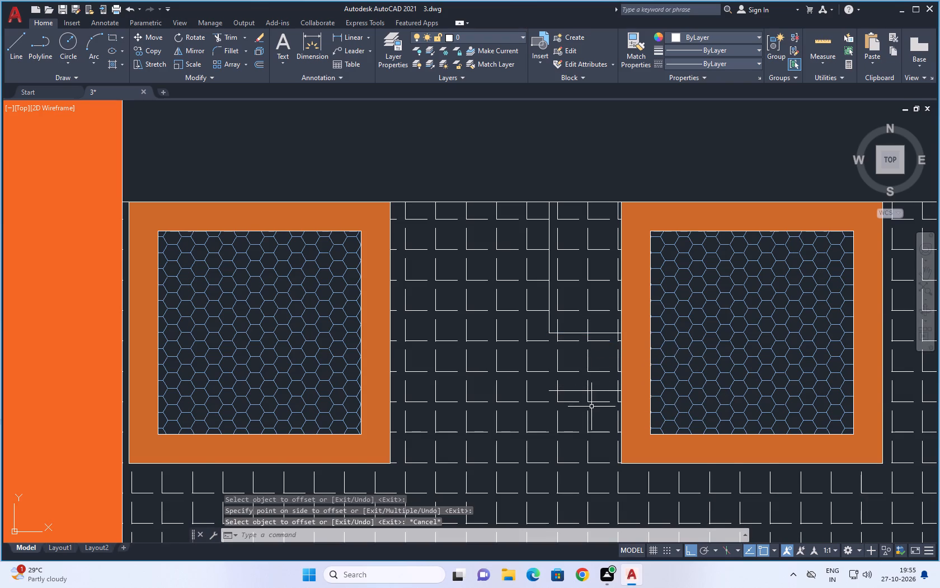
Draw a 200-long horizontal line outward from the left end of the offset hood base line.
key(l)
key(space)
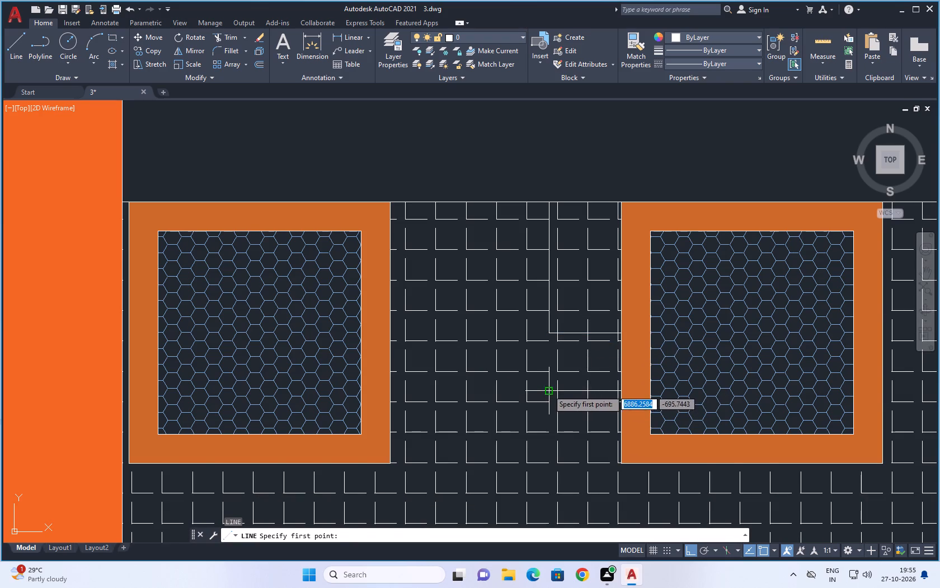
click(548, 390)
key(2)
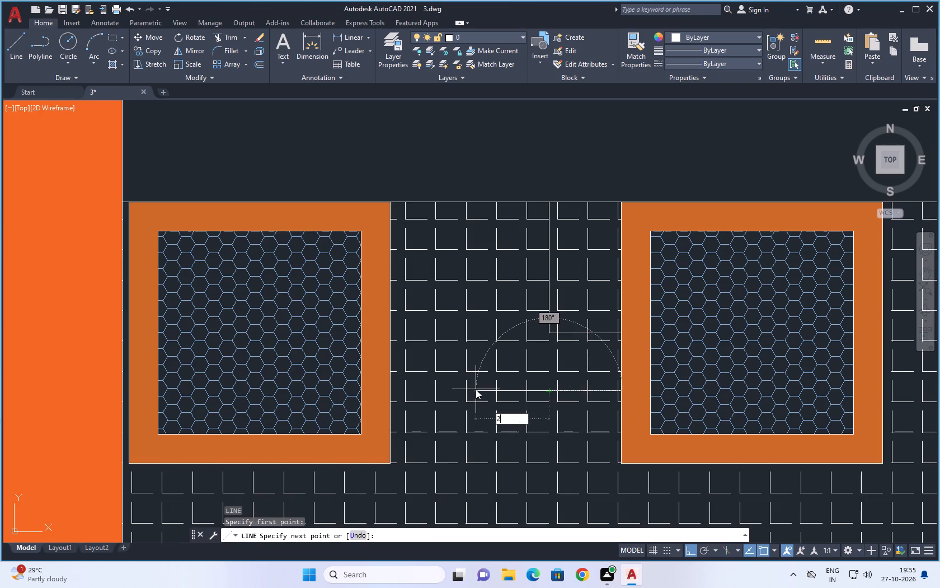
text(00)
key(space)
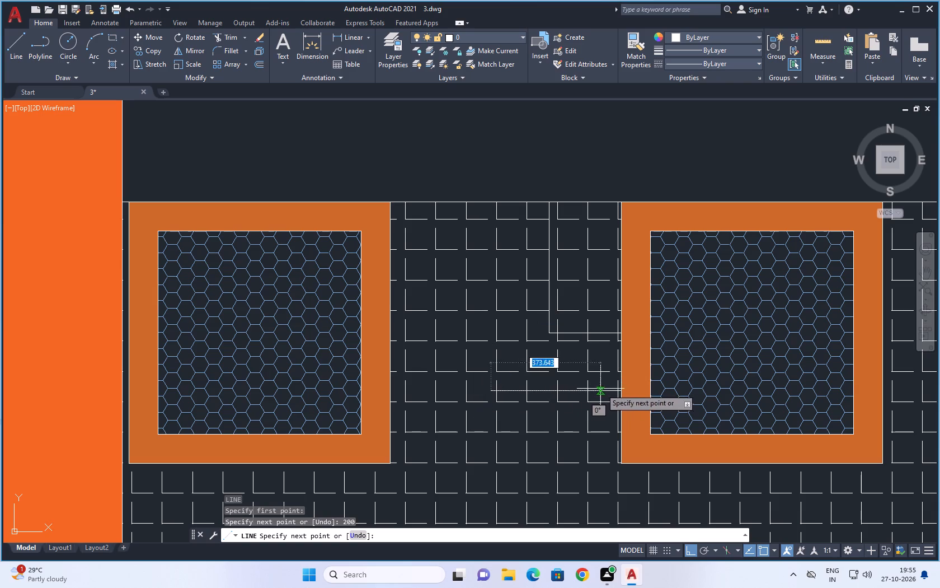
key(Escape)
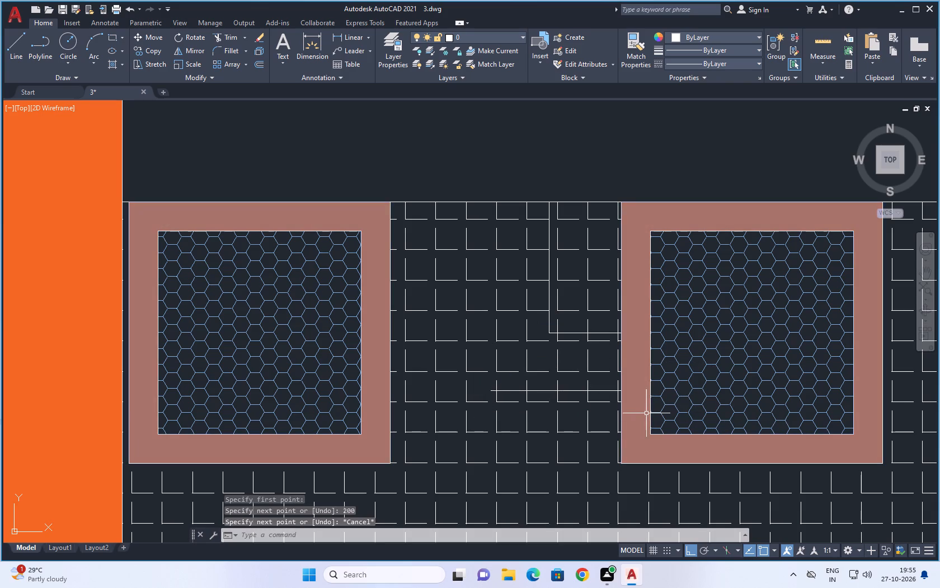
Draw a 200-long horizontal line outward from the right end of the hood base line, across the window frame.
key(l)
key(space)
click(620, 390)
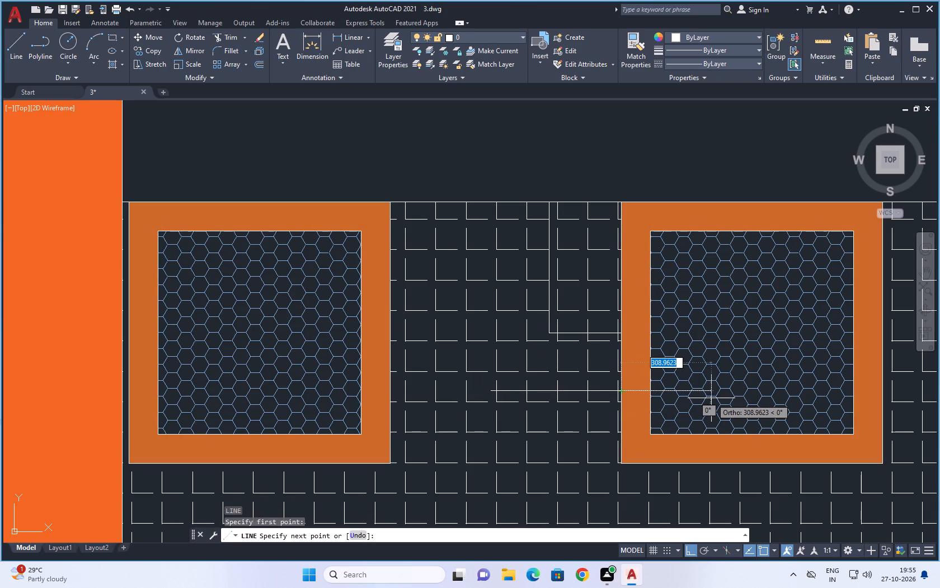
key(2)
key(0)
text(0)
key(space)
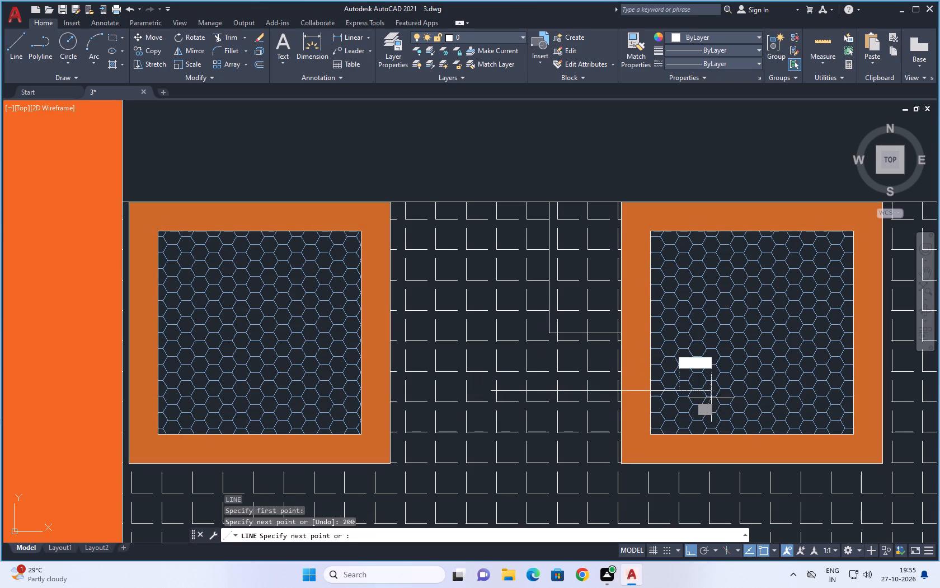
key(Escape)
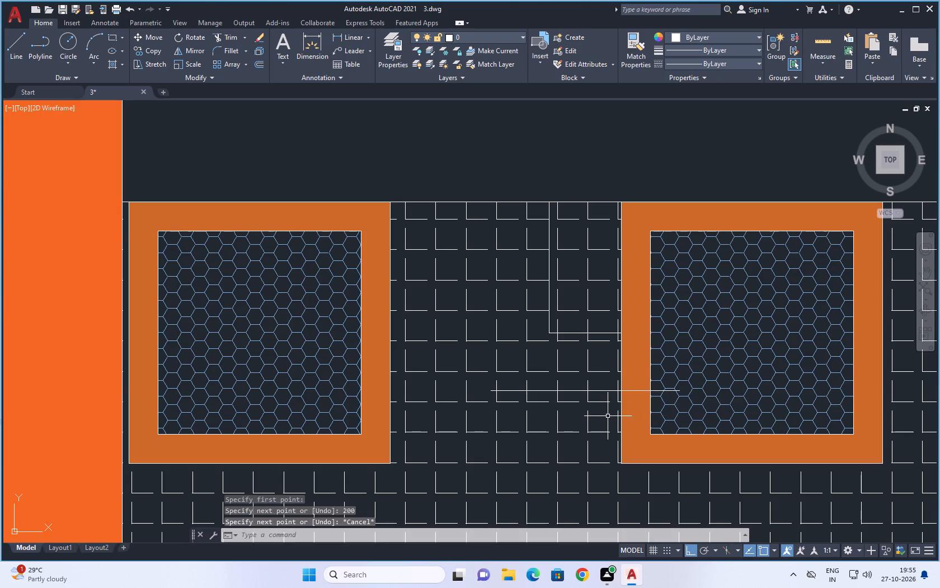
Draw the hood's two sloping sides from the duct's bottom corners to the outer ends of the base line.
text(L)
key(space)
click(552, 332)
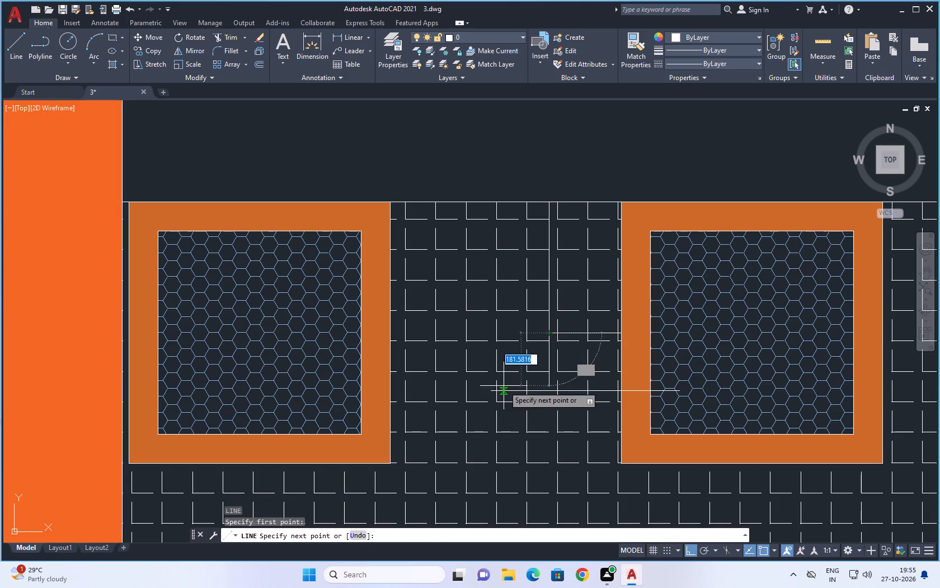
click(488, 392)
key(space)
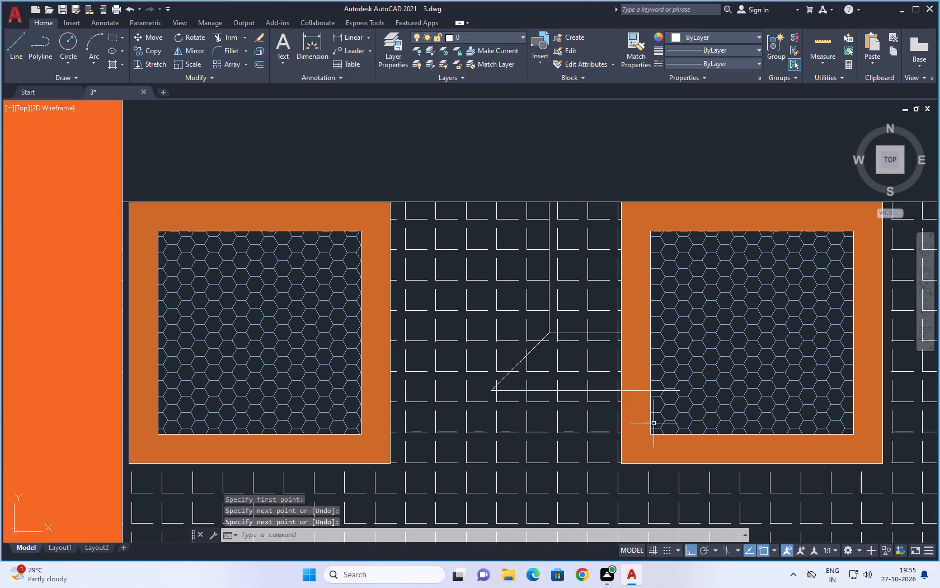
key(l)
key(space)
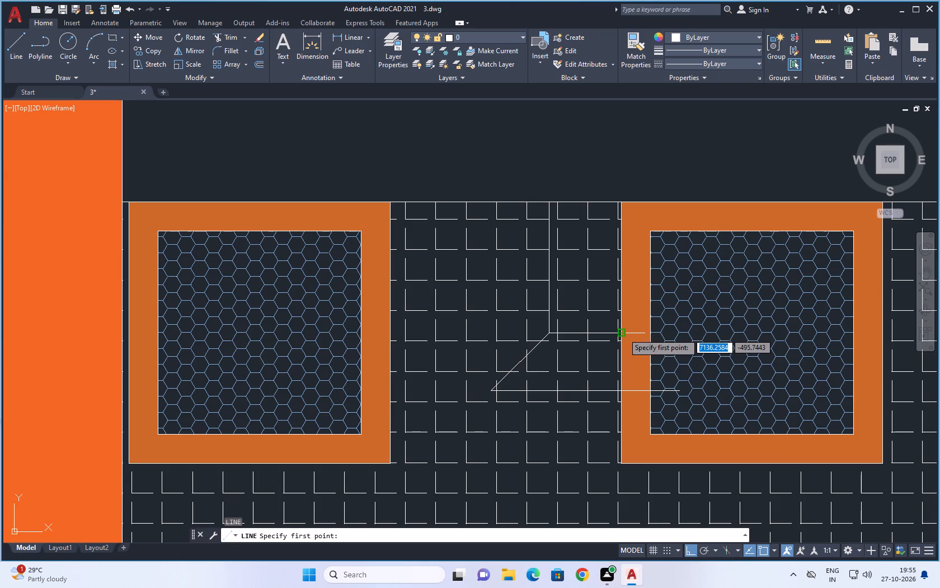
click(623, 333)
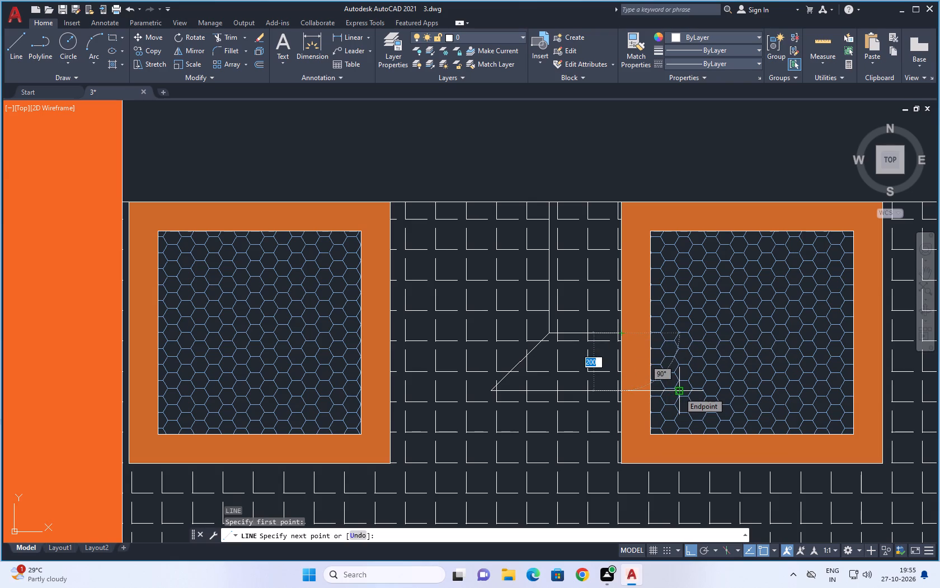
scroll(683, 393, up, 3)
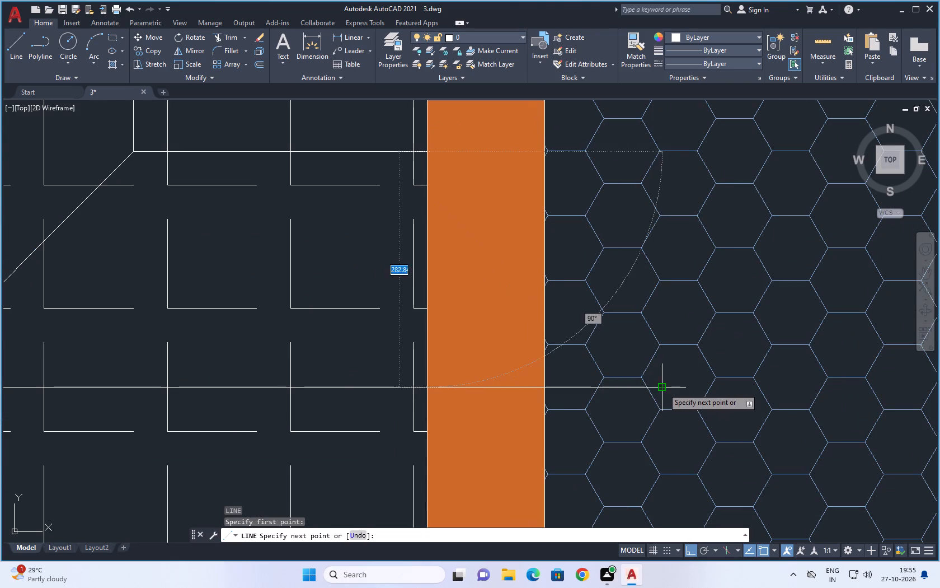
click(663, 388)
scroll(685, 372, down, 3)
key(Escape)
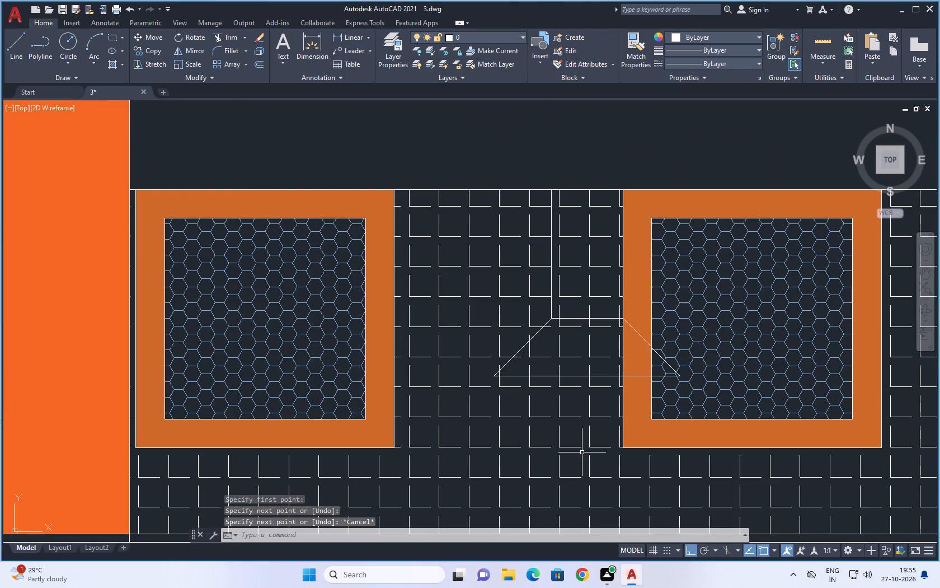
Offset the middle segment of the hood's base line downward by 30.
key(o)
key(space)
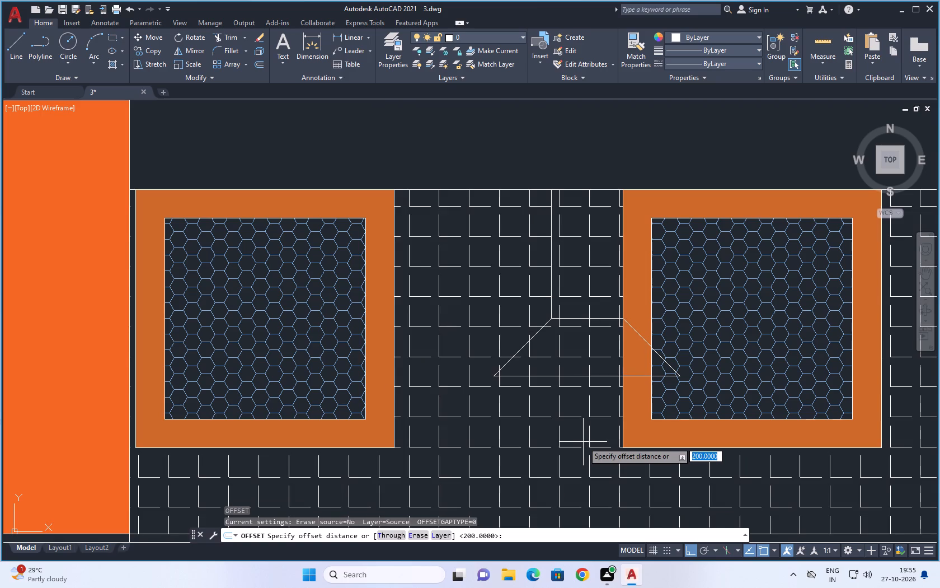
key(3)
key(0)
key(space)
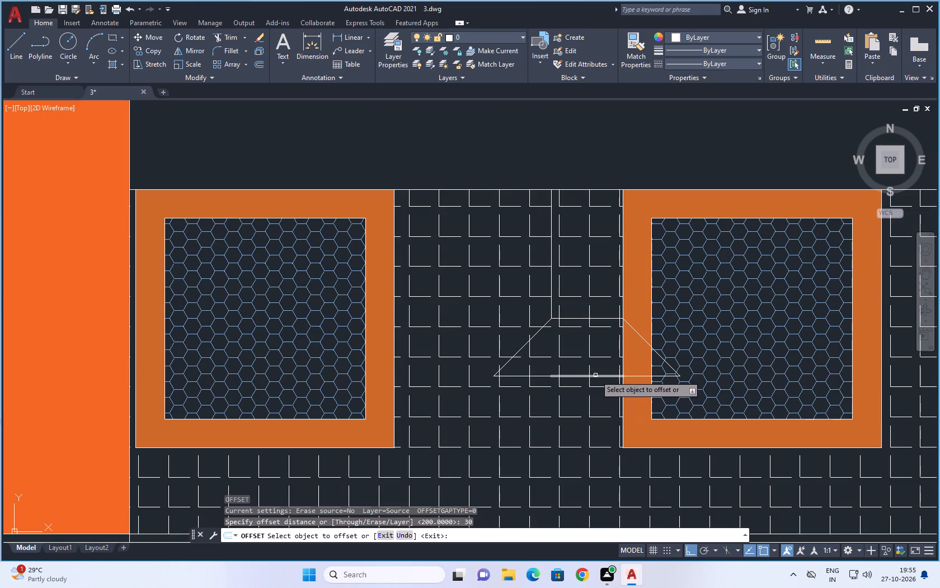
click(596, 376)
click(595, 408)
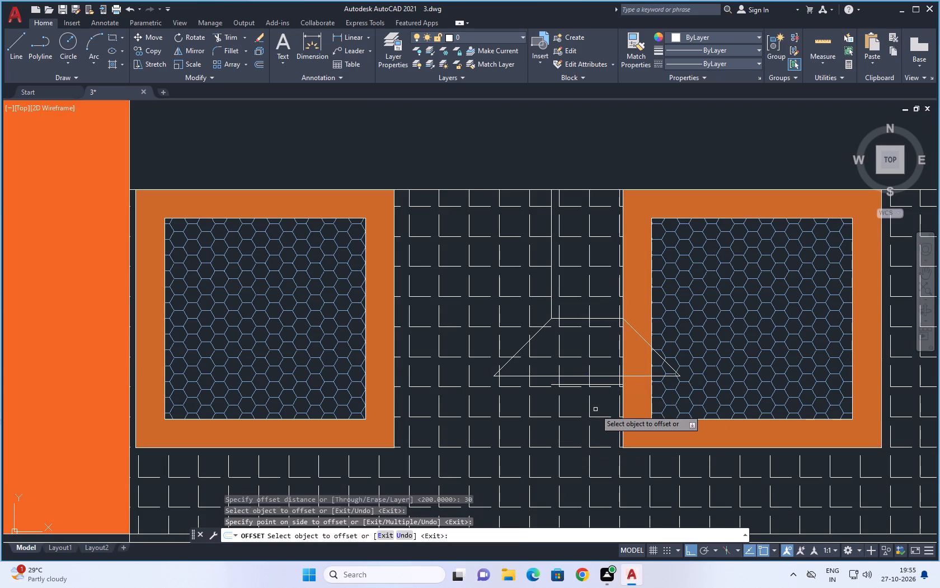
key(Escape)
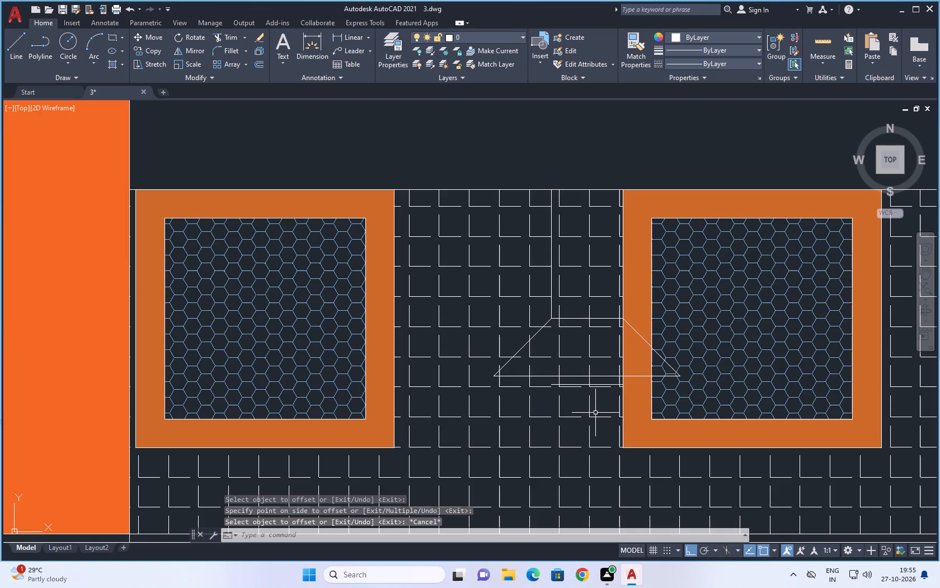
Draw a 30-long vertical line down from the left end of the hood's base.
text(L)
key(space)
click(494, 376)
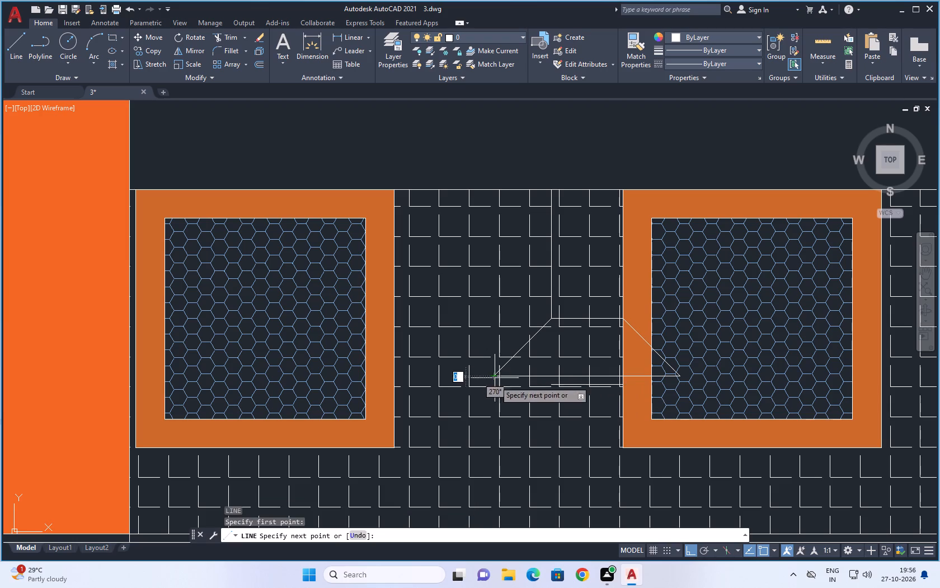
key(3)
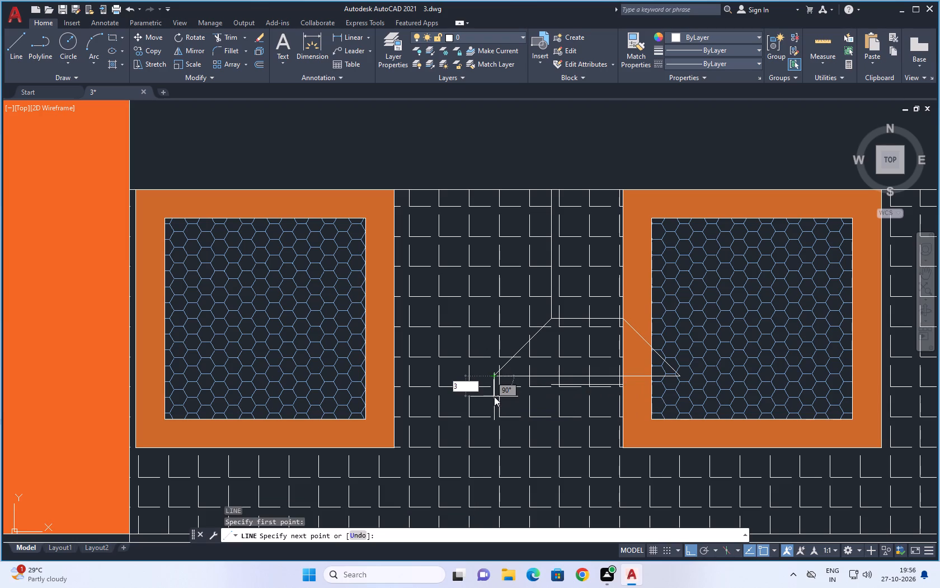
text(O)
key(space)
key(BackSpace)
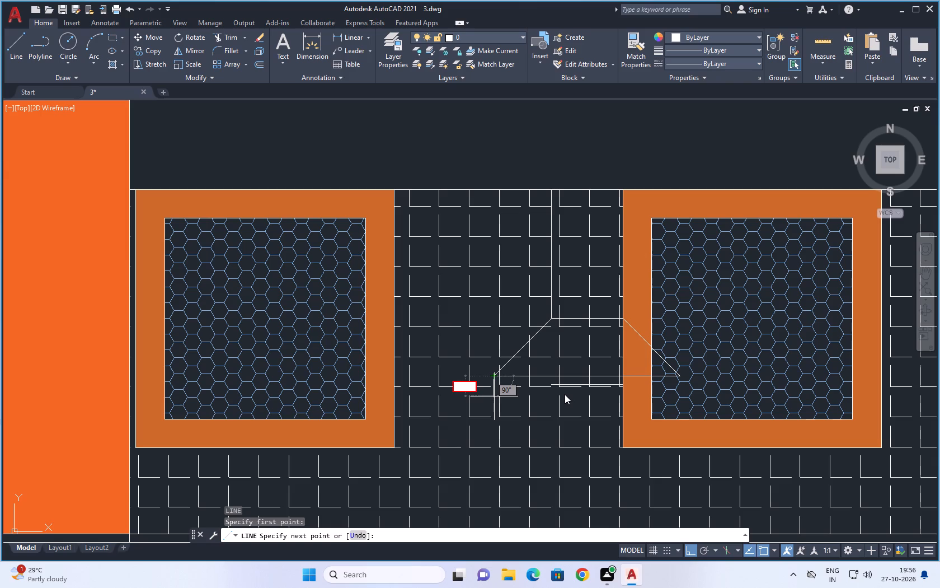
text(30)
key(Return)
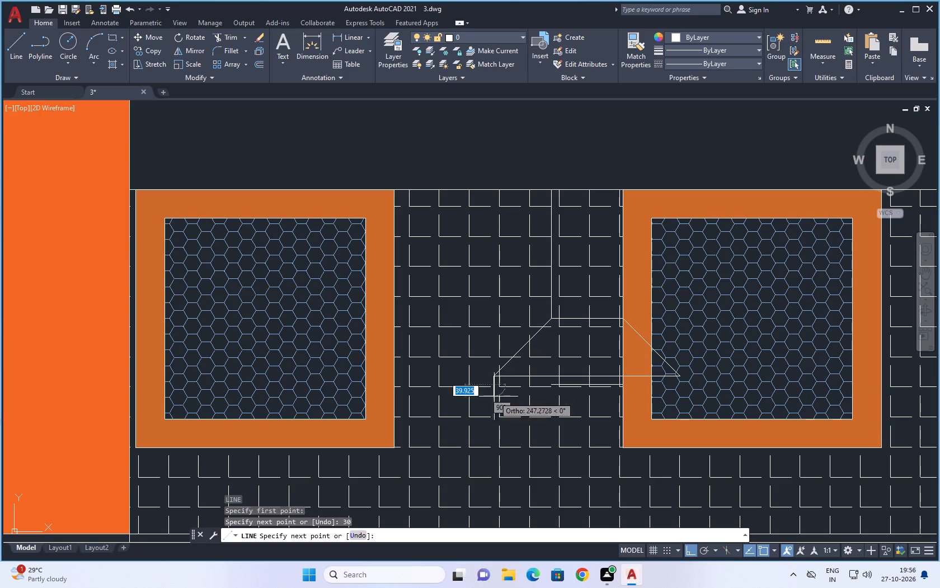
key(Escape)
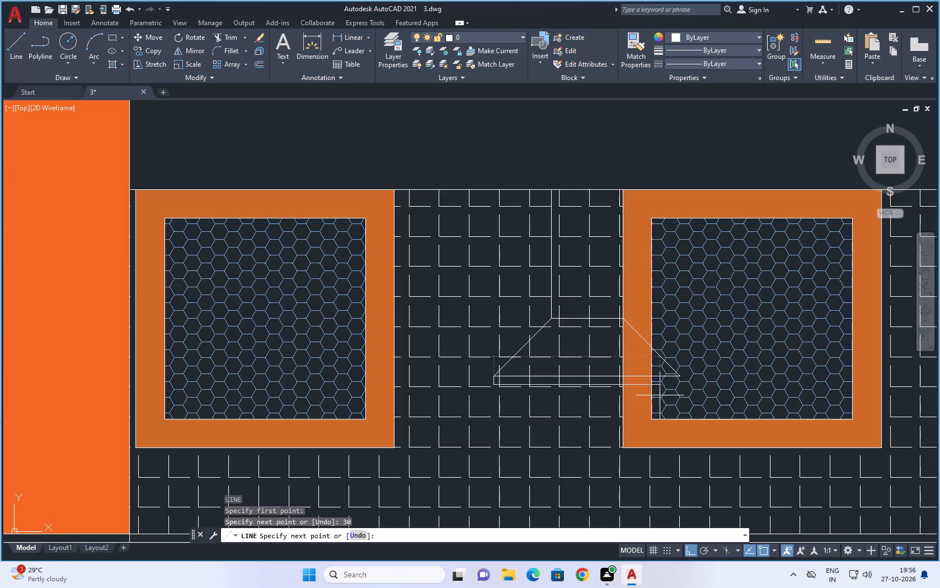
Fillet the short vertical line with the lower offset line to close the hood rim's bottom-left corner.
text(F)
key(space)
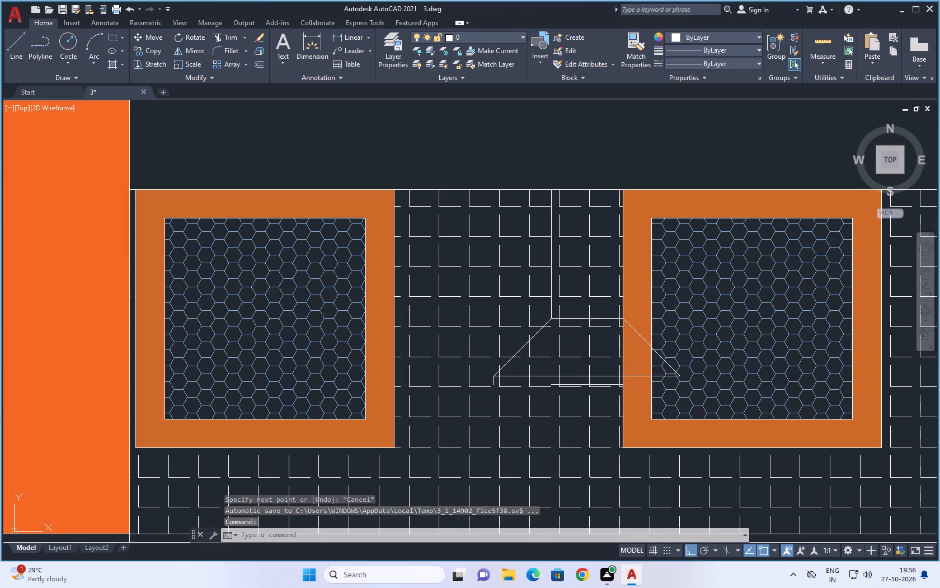
click(493, 382)
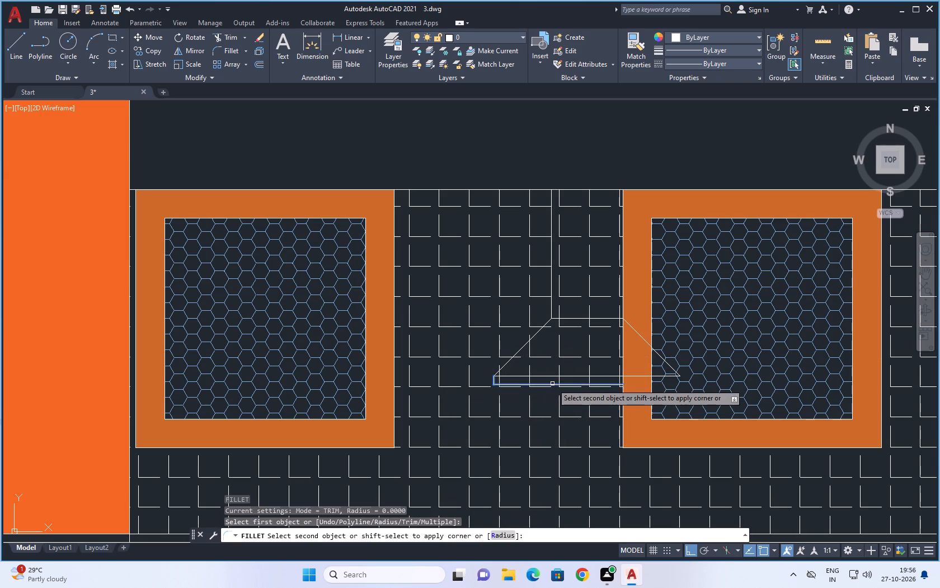
click(552, 384)
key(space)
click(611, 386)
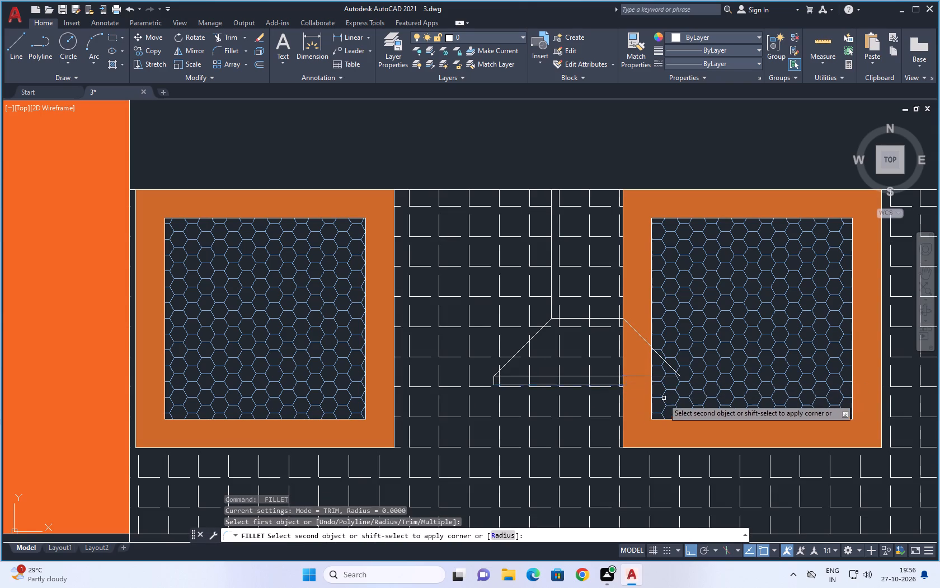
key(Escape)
Draw a 30-long vertical line down from the right end of the hood's base line.
text(L)
key(space)
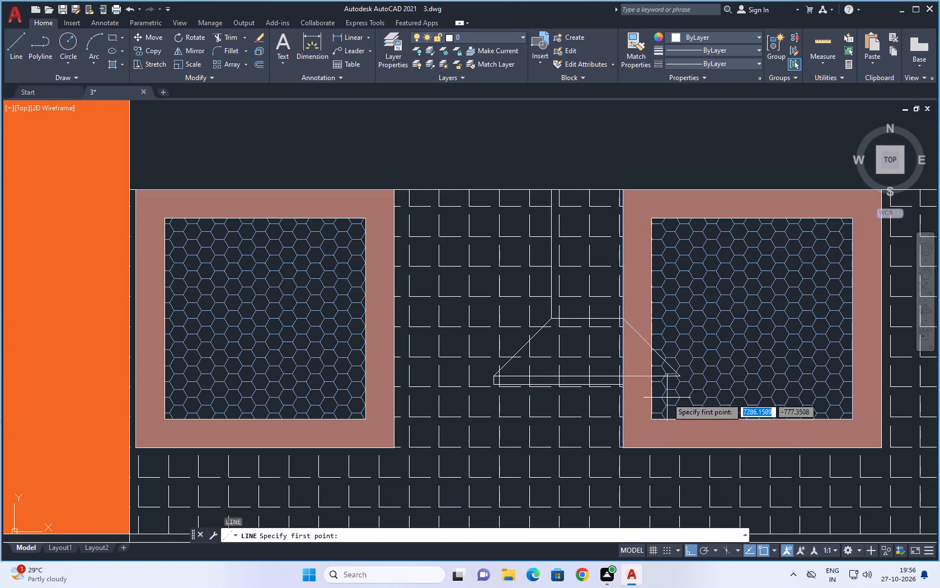
click(680, 375)
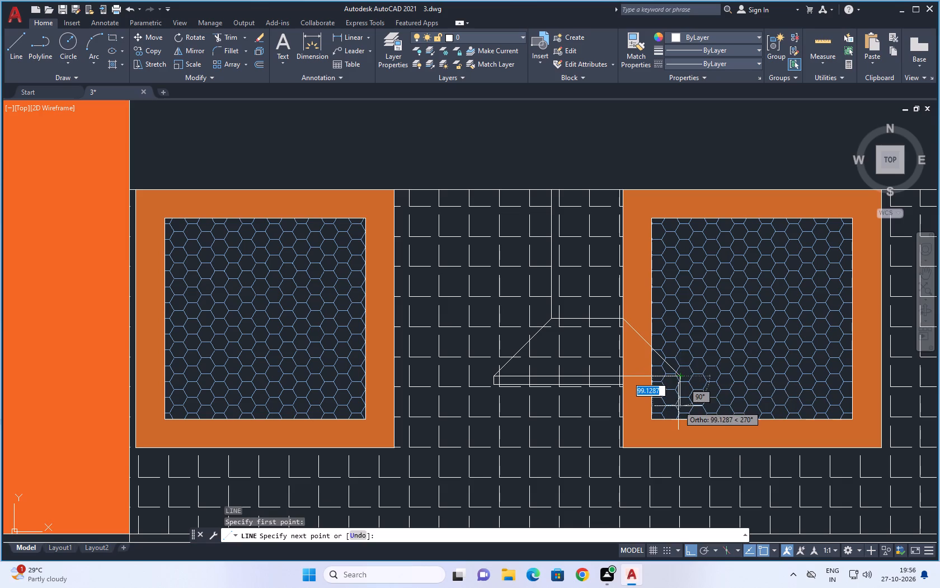
key(3)
text(0)
key(space)
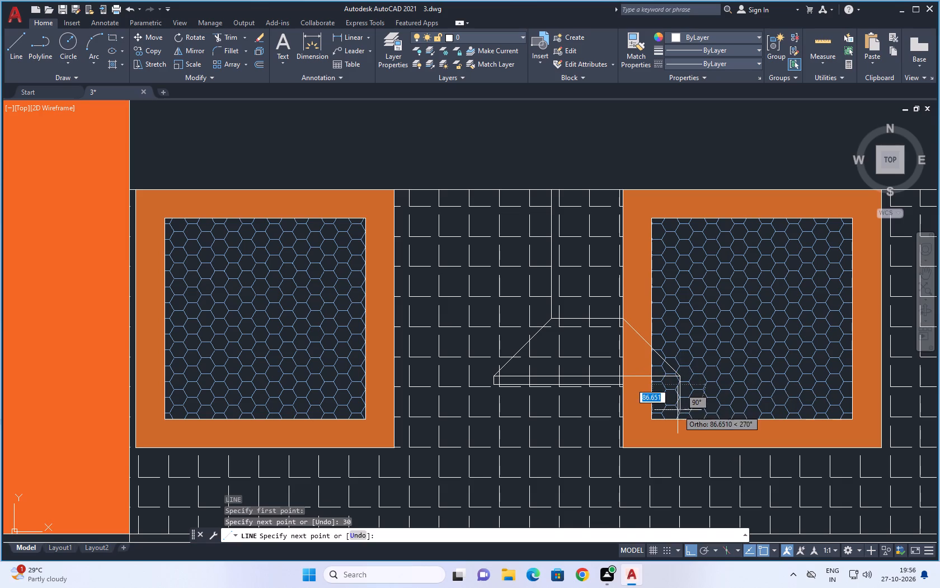
key(Escape)
Fillet the right short vertical line with the lower offset line to close the hood rim's bottom-right corner.
click(681, 383)
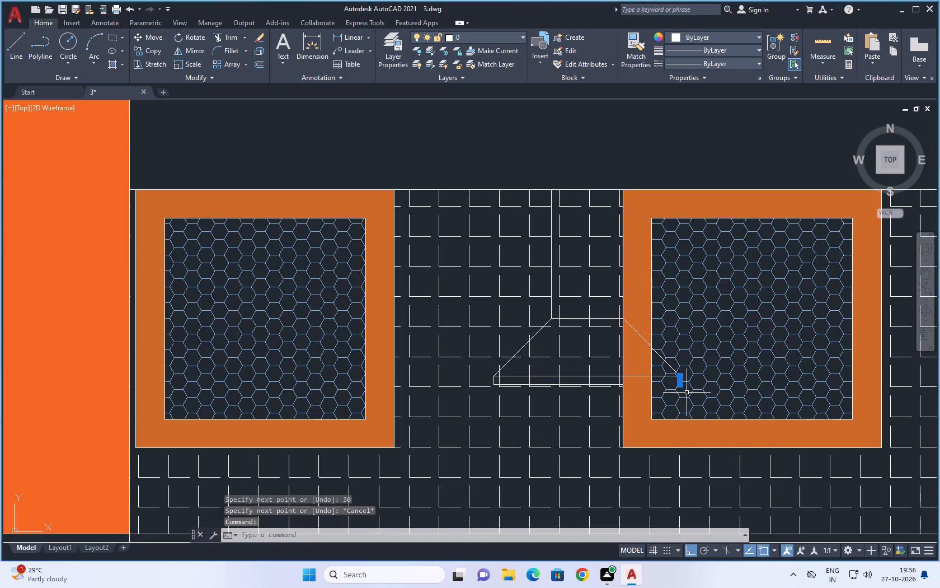
key(Escape)
text(F)
key(space)
key(m)
key(space)
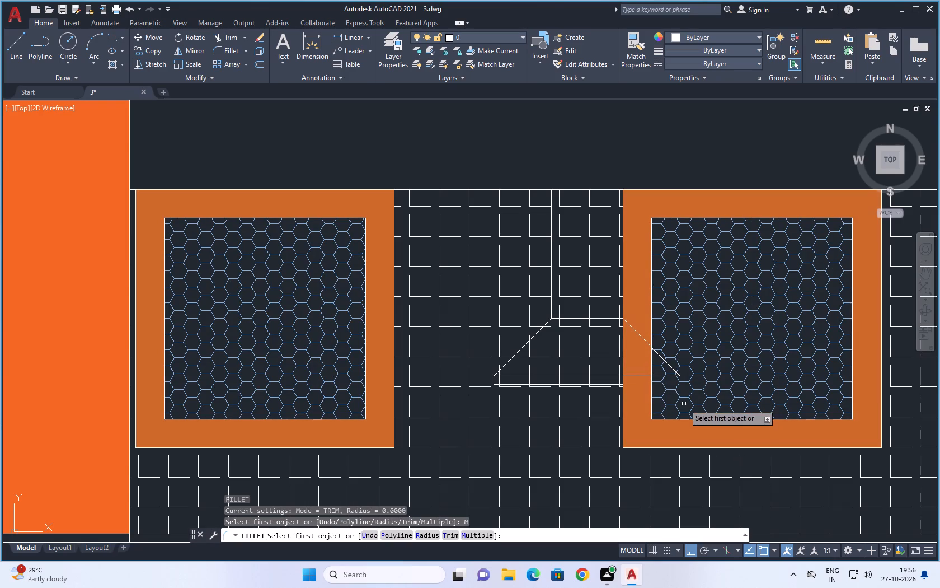
click(680, 382)
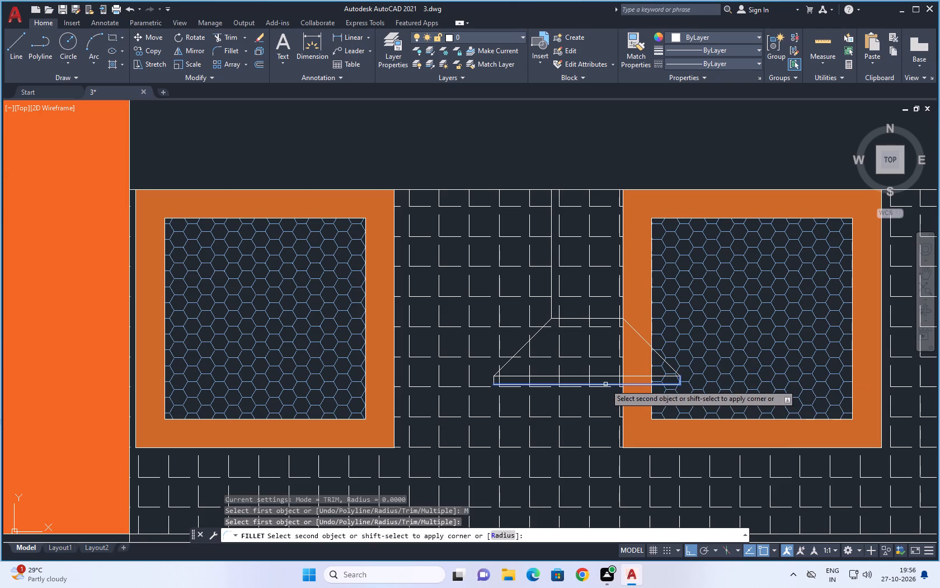
click(605, 384)
key(Escape)
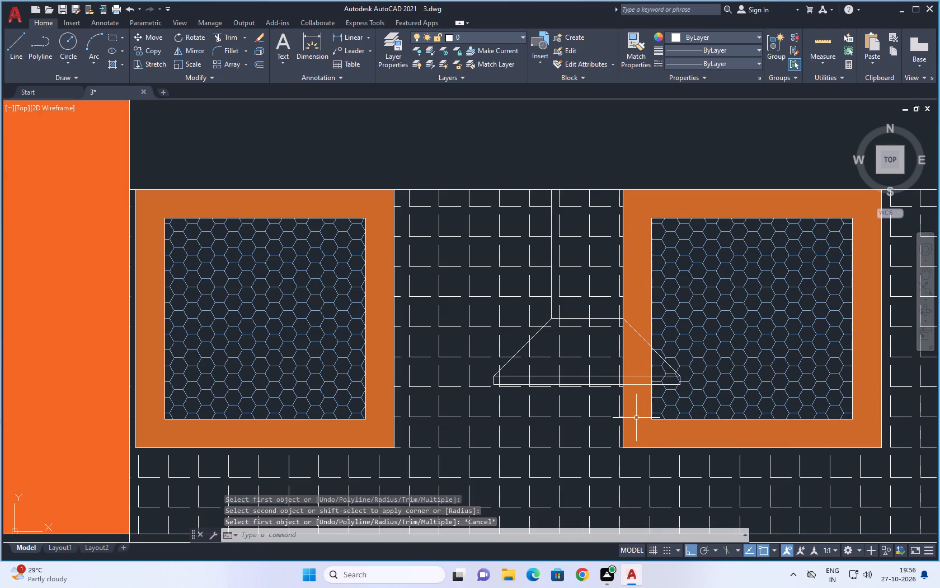
Fill the hood's duct, sloping canopy and rim with a Solid hatch in grey 99,100,102, including the parts overlapping the right window.
key(h)
key(space)
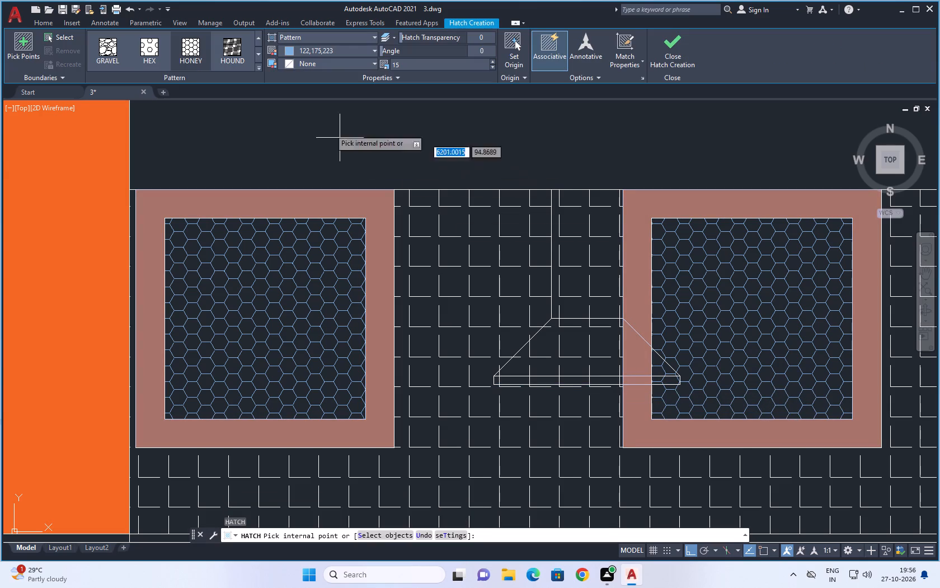
click(302, 52)
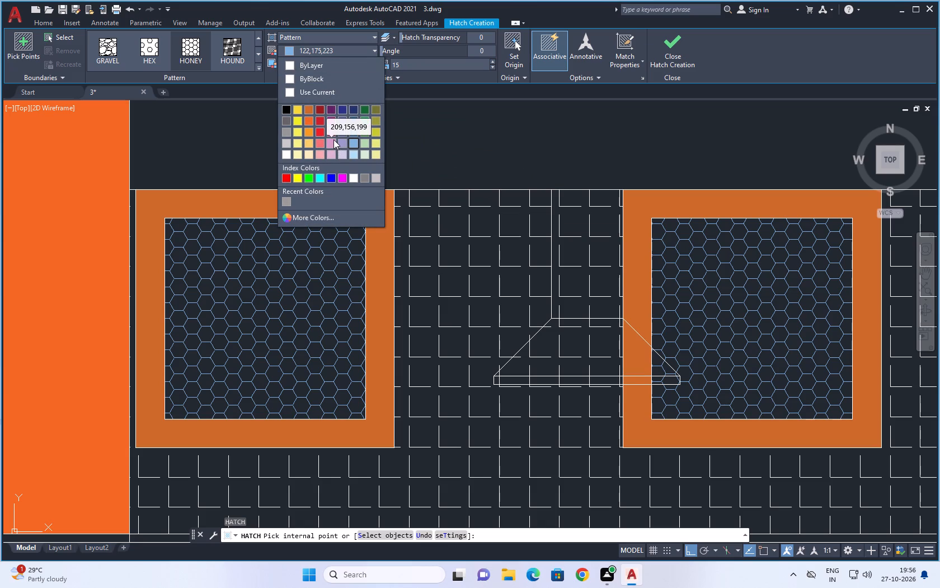
click(284, 119)
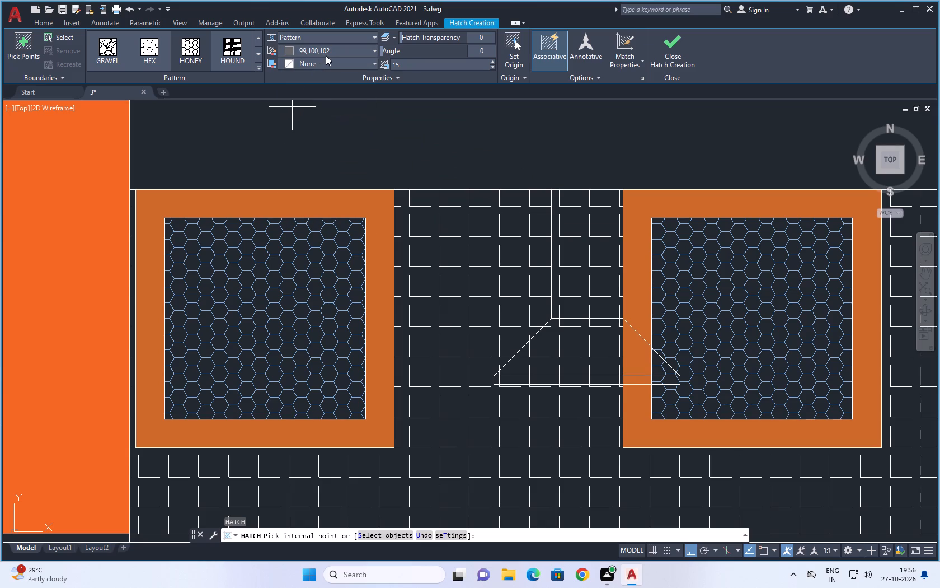
click(337, 50)
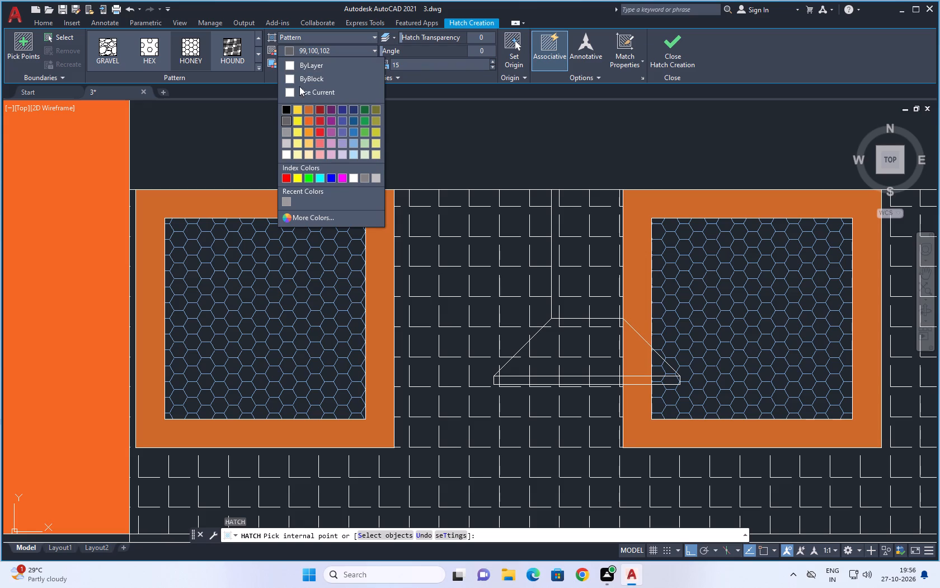
click(420, 115)
click(351, 34)
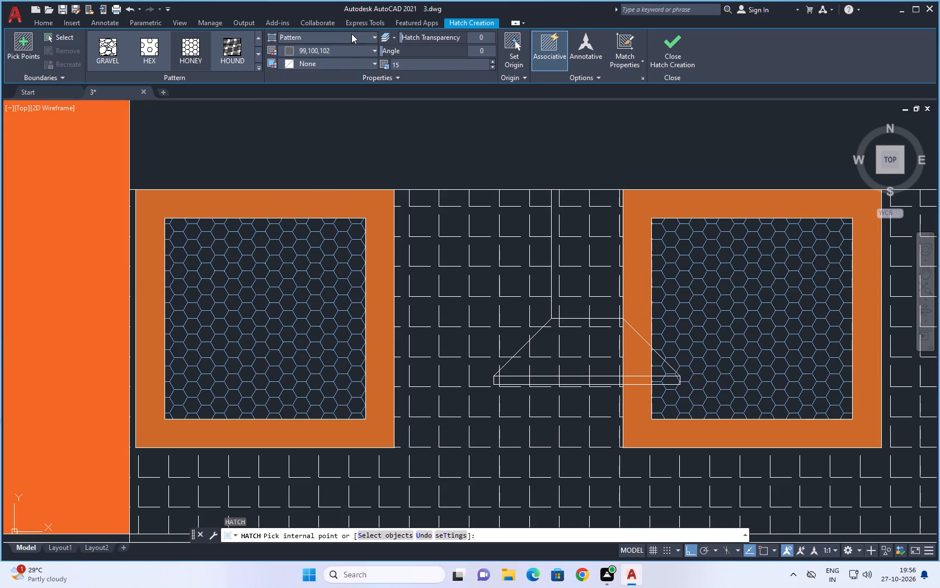
click(333, 52)
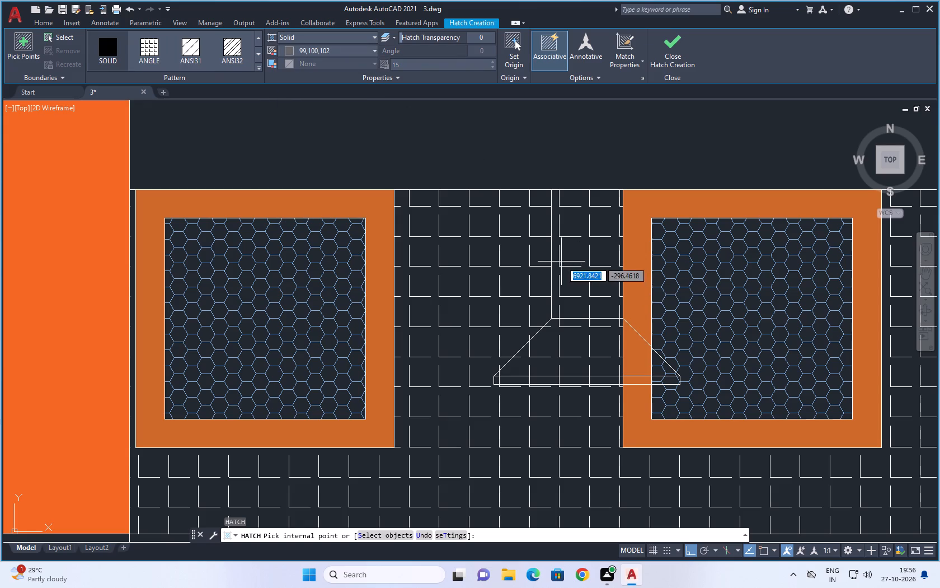
click(565, 262)
click(588, 351)
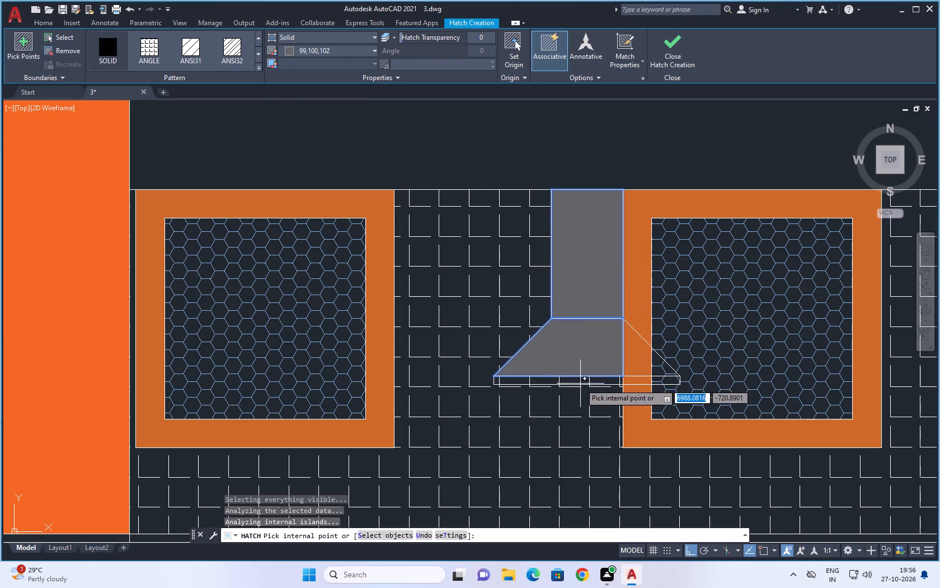
click(580, 384)
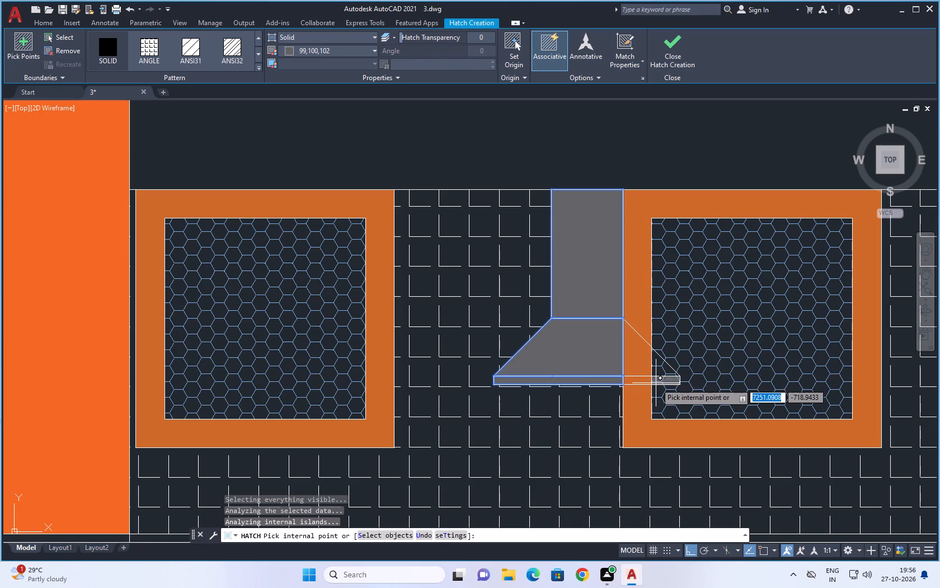
click(656, 383)
click(634, 358)
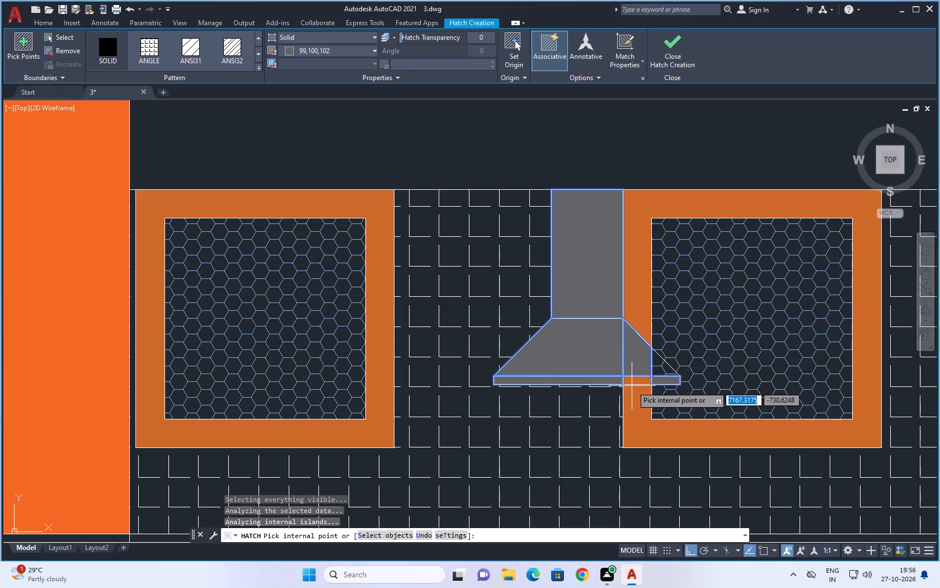
click(631, 381)
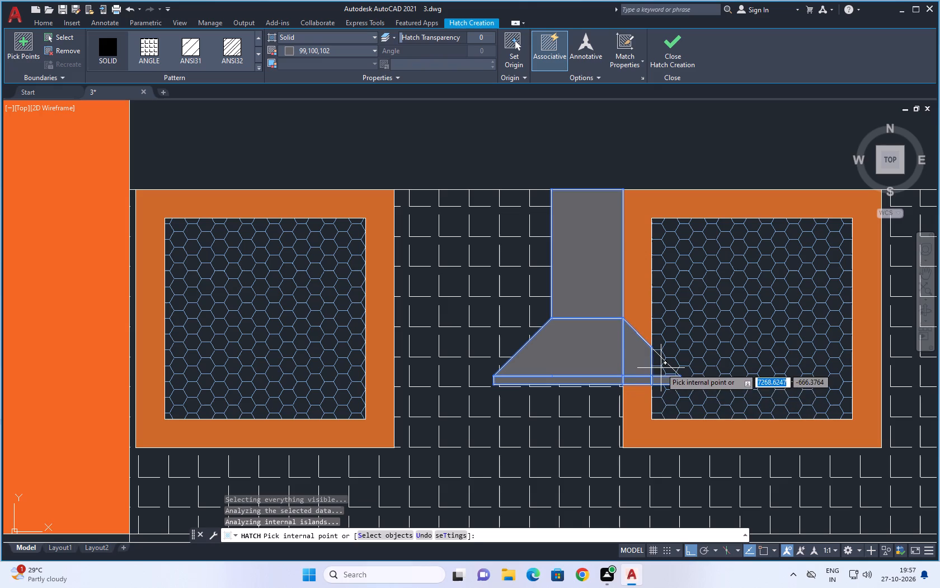
click(661, 368)
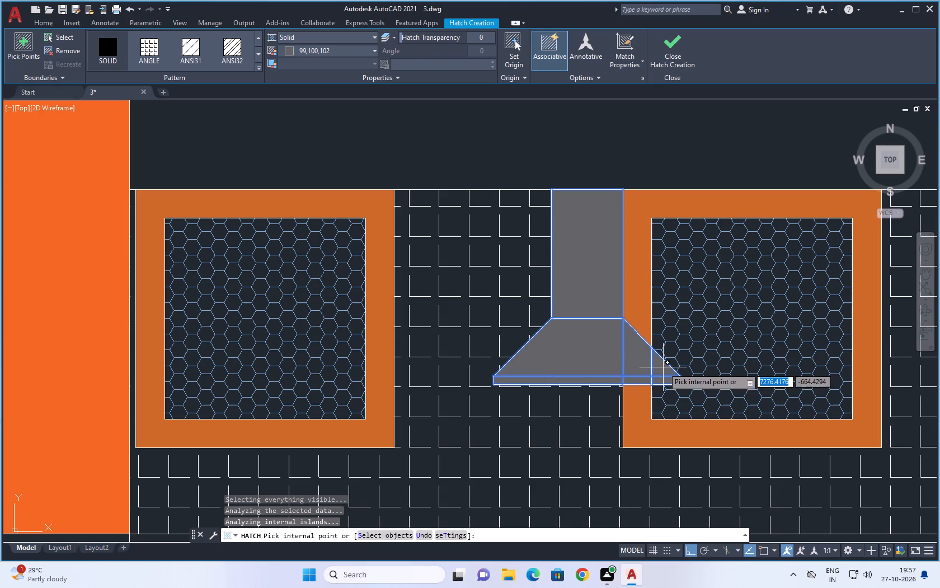
key(space)
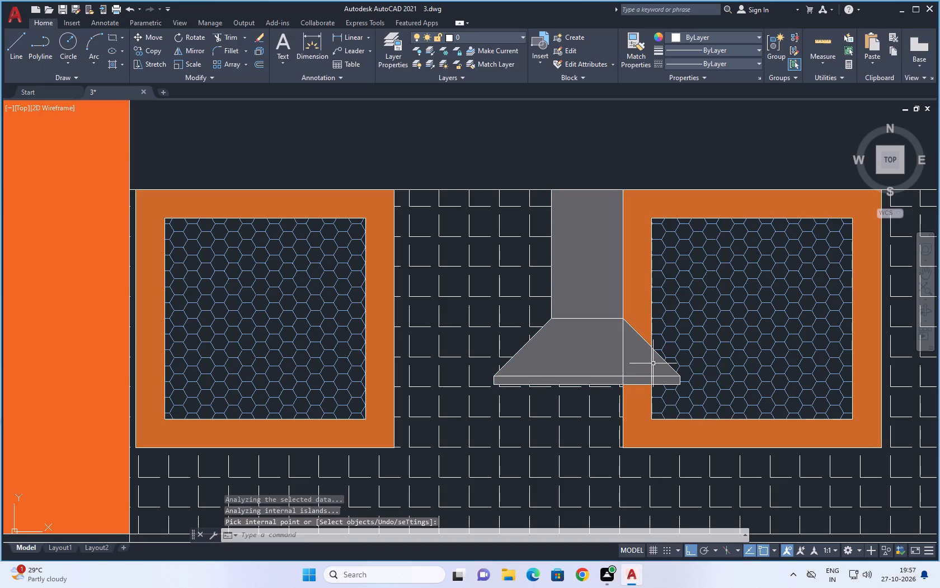
Trim away the right window frame's vertical lines where they cross the hood's canopy and rim.
text(TR)
key(space)
key(space)
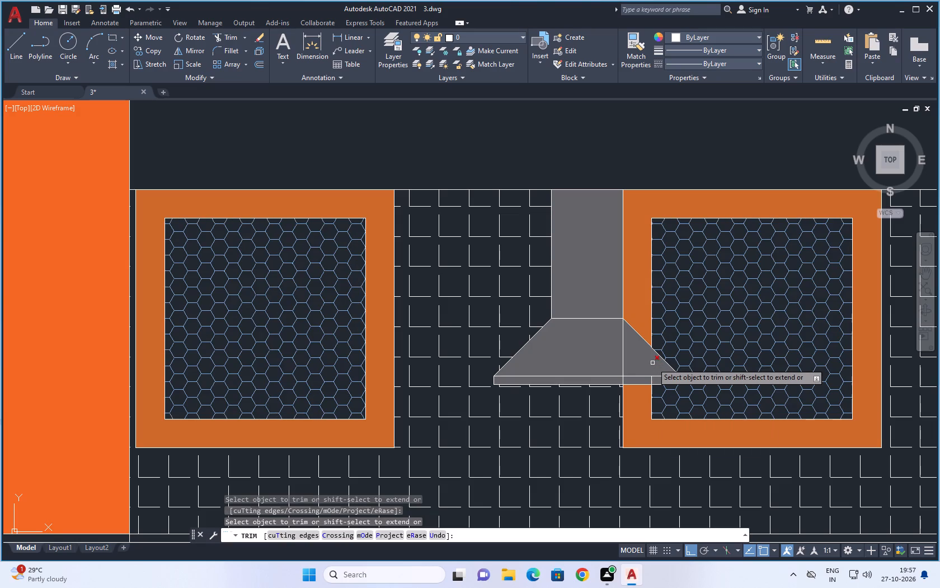
scroll(630, 344, up, 2)
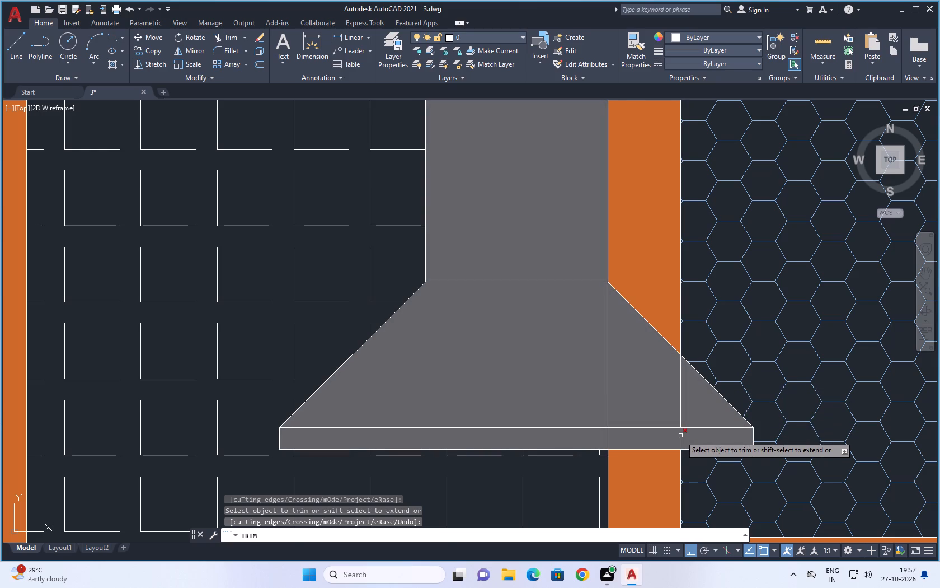
click(680, 436)
click(679, 399)
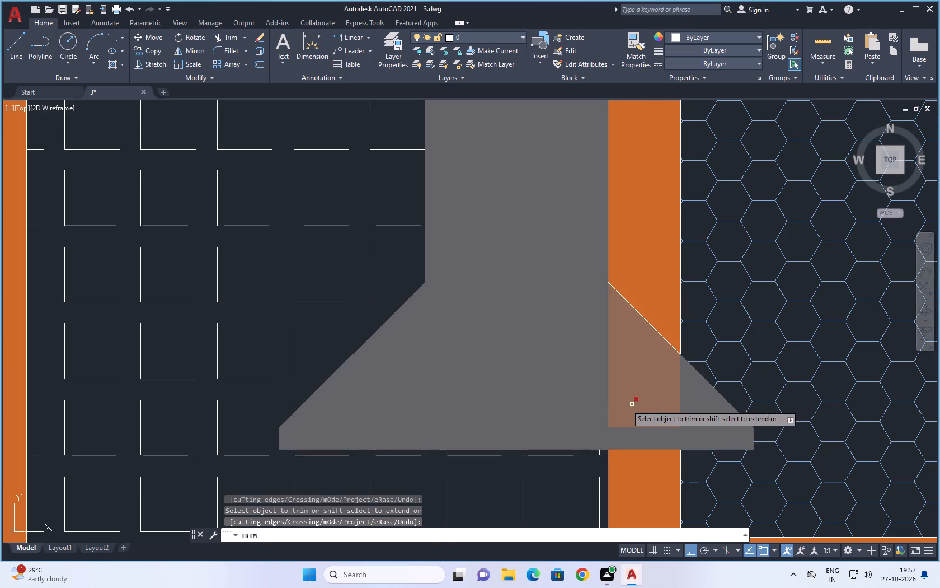
click(609, 391)
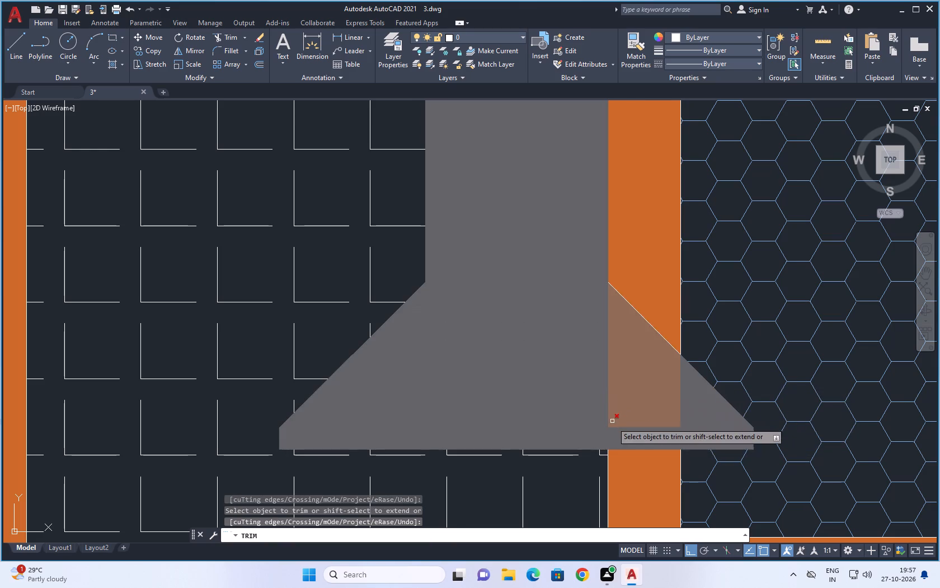
click(608, 438)
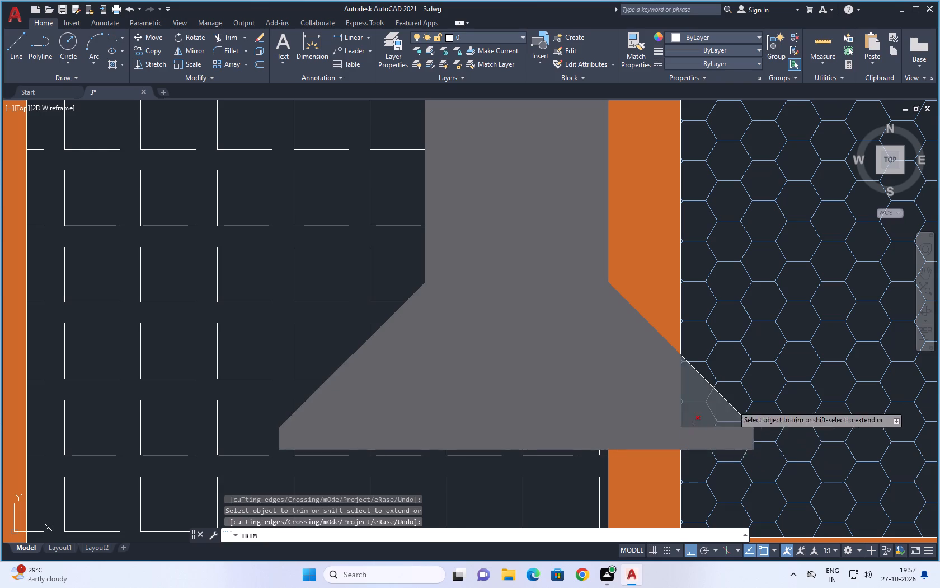
key(space)
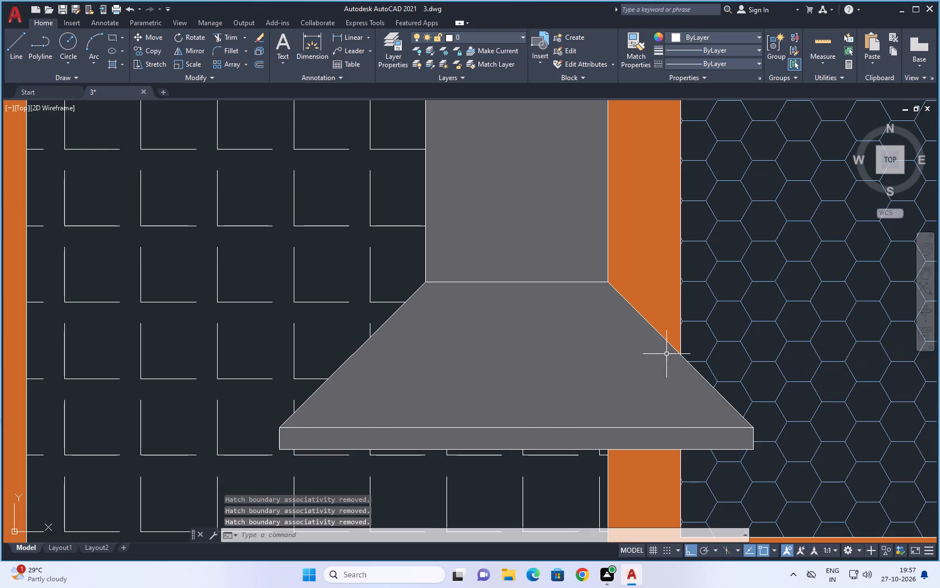
Delete the wall tile hatch surrounding the two windows and the hood.
scroll(660, 352, down, 3)
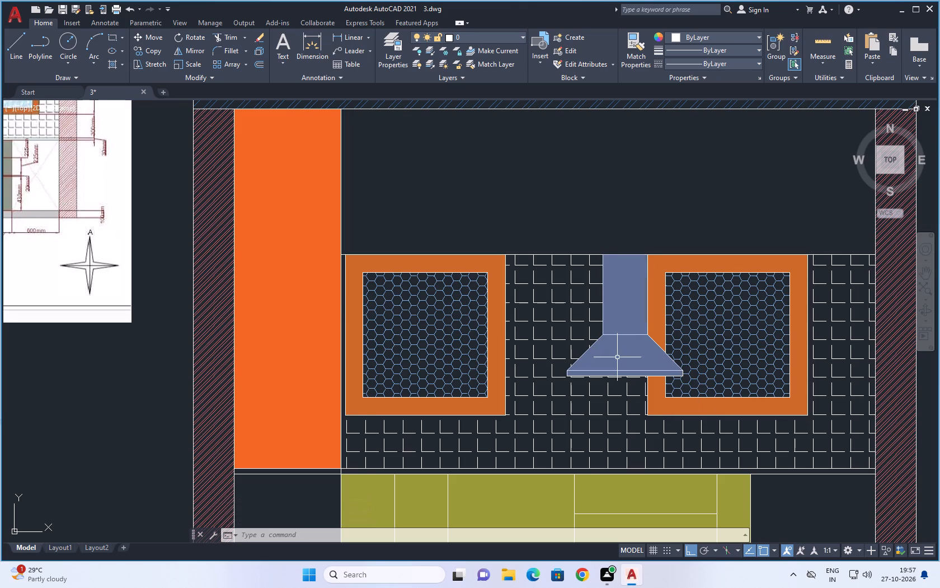
scroll(631, 283, down, 2)
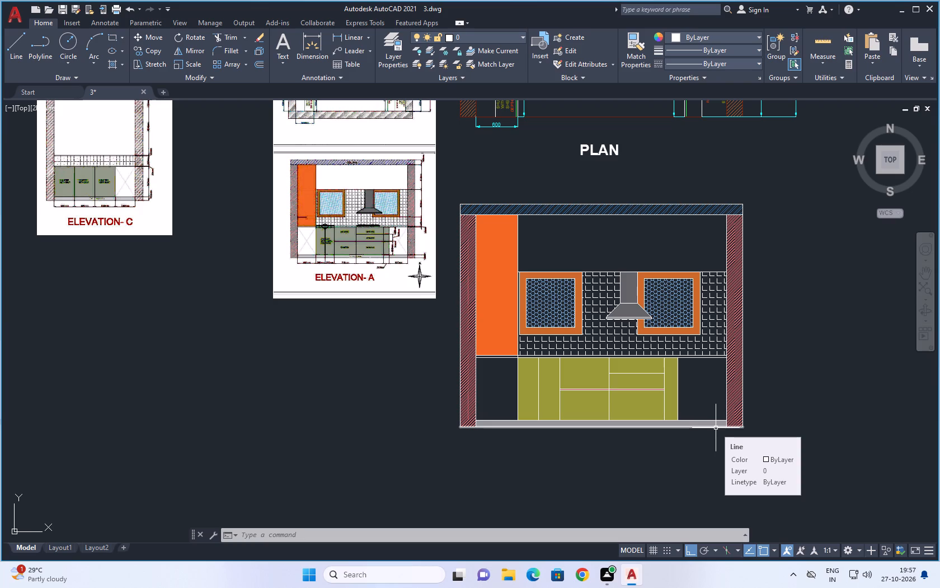
scroll(716, 428, up, 1)
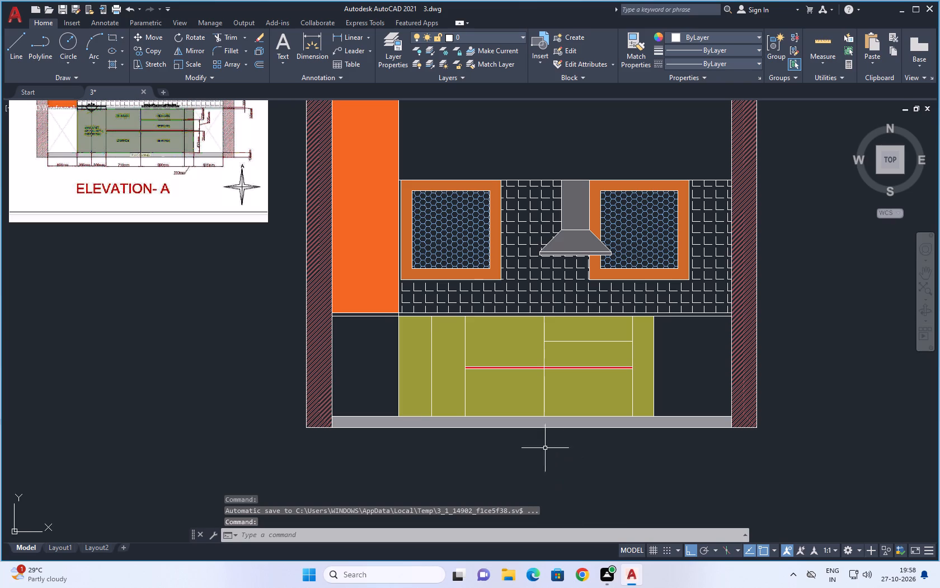
click(531, 274)
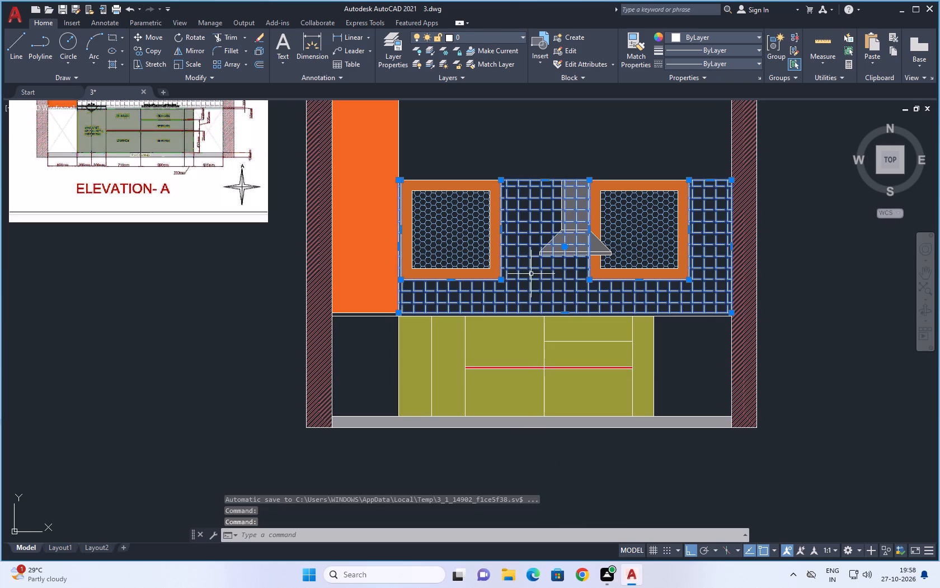
key(Delete)
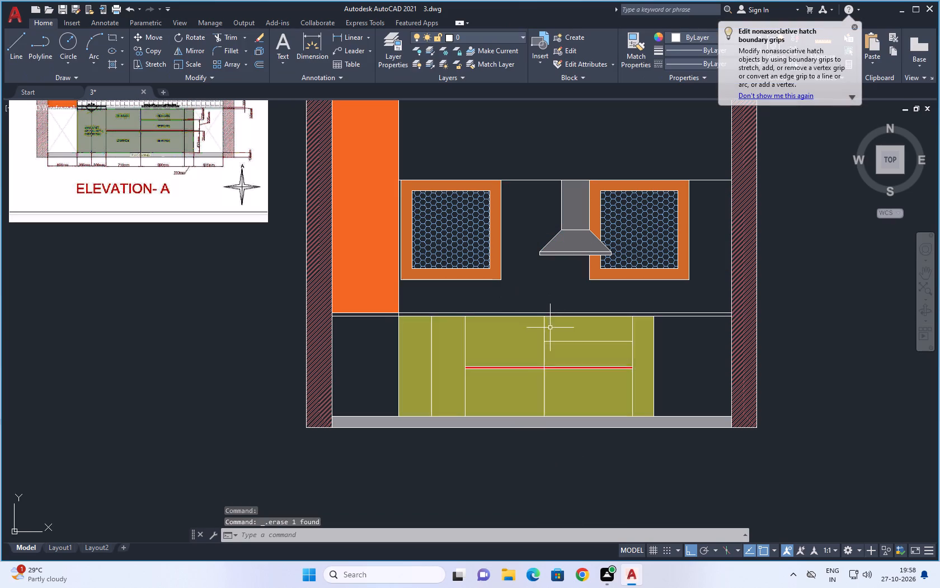
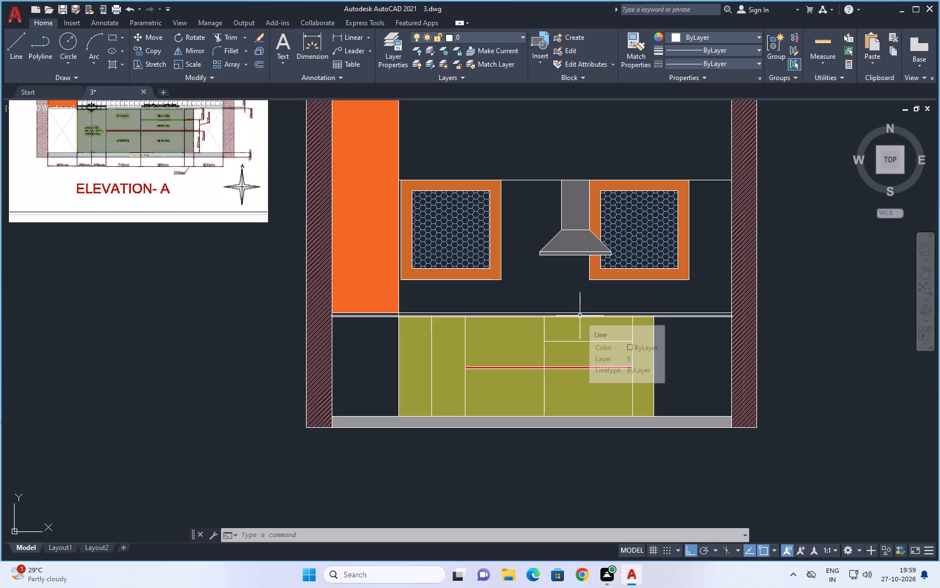
Examine the sink and hob on the worktop in the reference Elevation A, and locate them in the plan.
scroll(647, 263, down, 1)
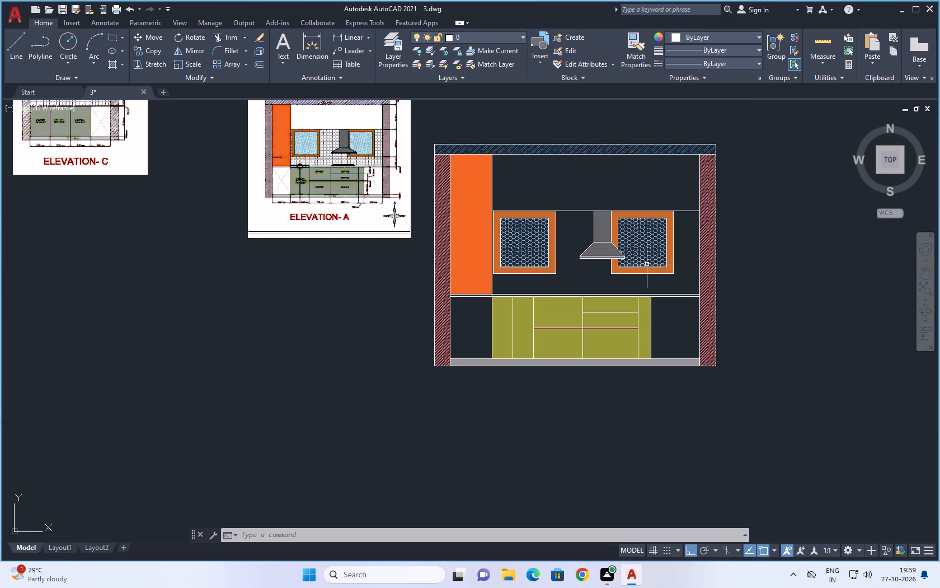
scroll(340, 147, down, 1)
scroll(450, 199, up, 1)
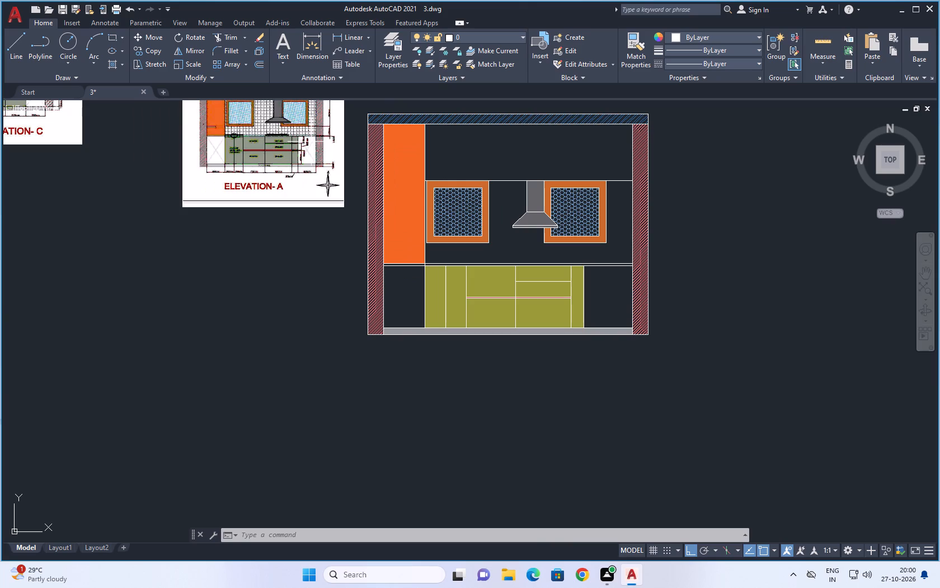
scroll(281, 126, up, 2)
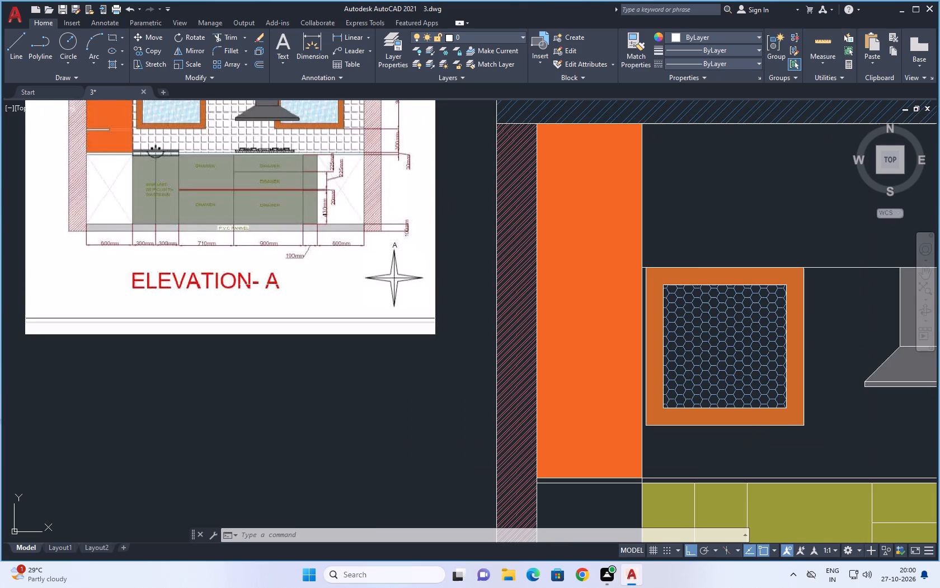
scroll(144, 133, up, 2)
scroll(261, 245, down, 1)
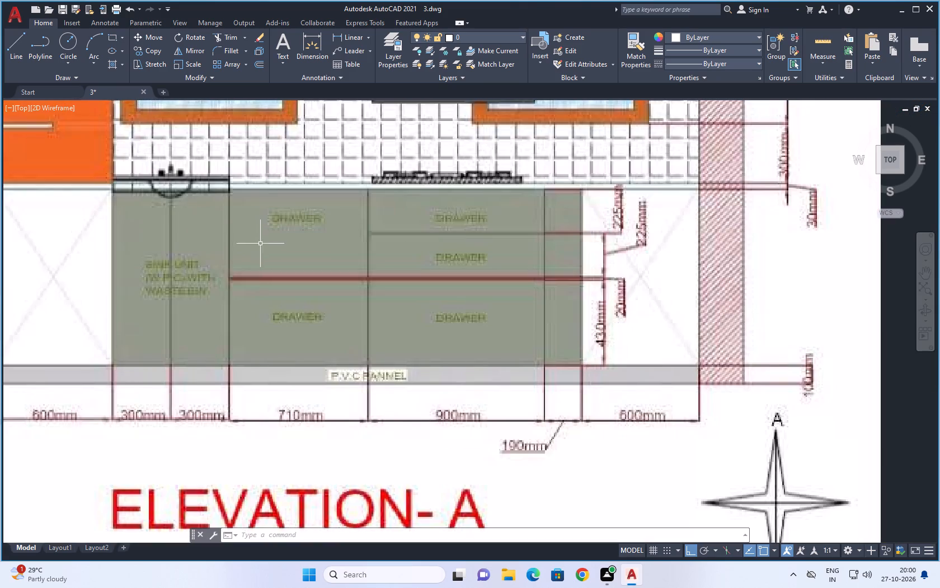
scroll(260, 245, down, 2)
scroll(301, 278, down, 2)
scroll(373, 259, down, 1)
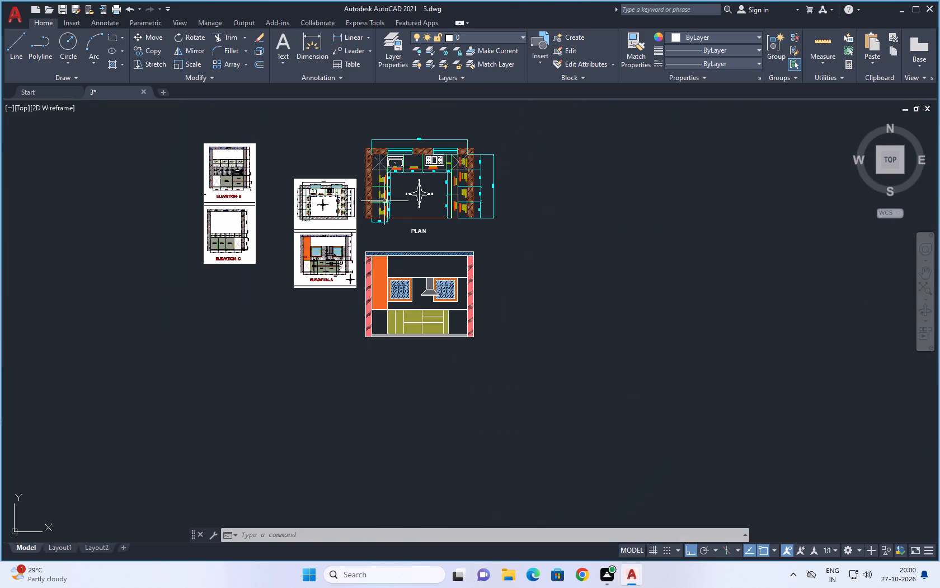
Draw a vertical projection line from the sink basin's lower-left corner in the plan down to the elevation's worktop top line.
key(Escape)
text(L)
key(space)
scroll(385, 165, up, 4)
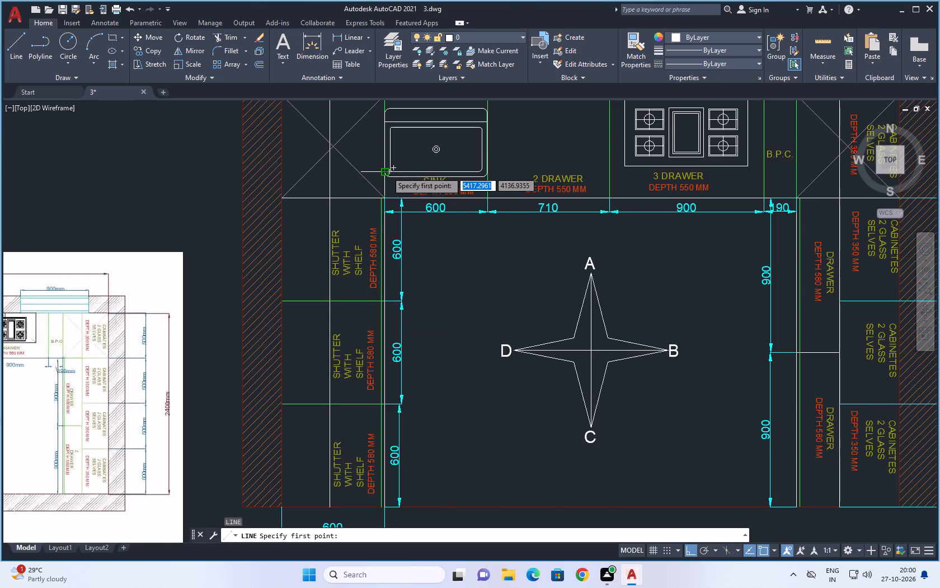
click(392, 172)
scroll(393, 163, down, 5)
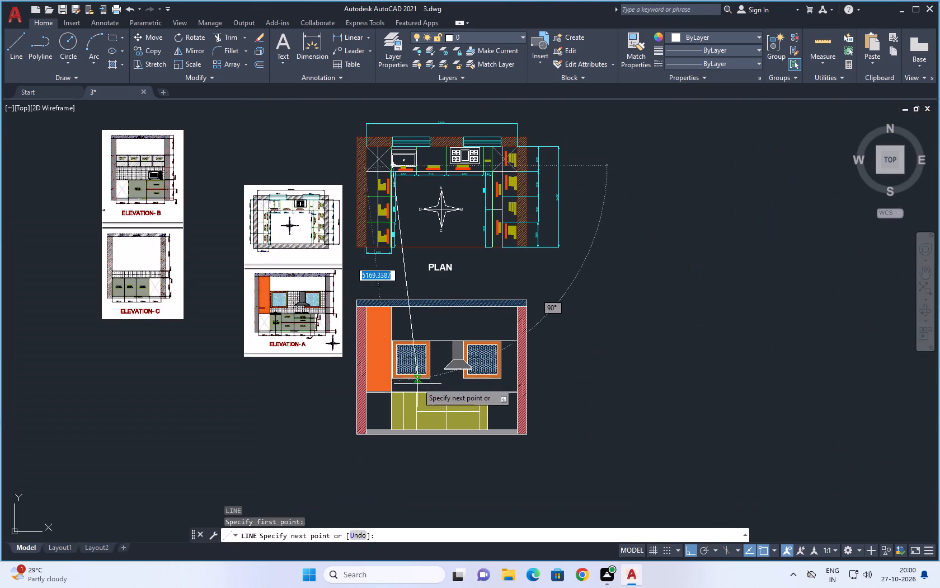
scroll(393, 395, up, 3)
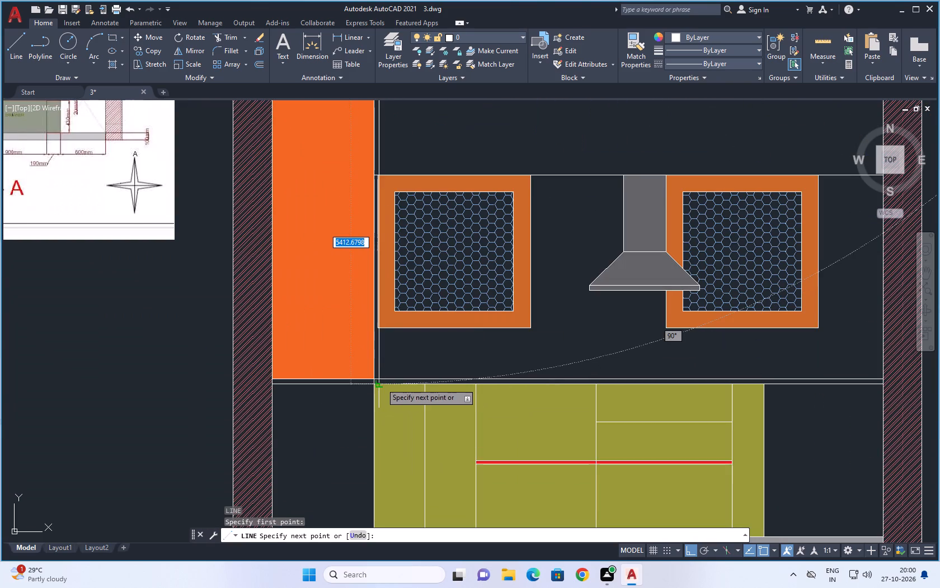
click(379, 378)
key(space)
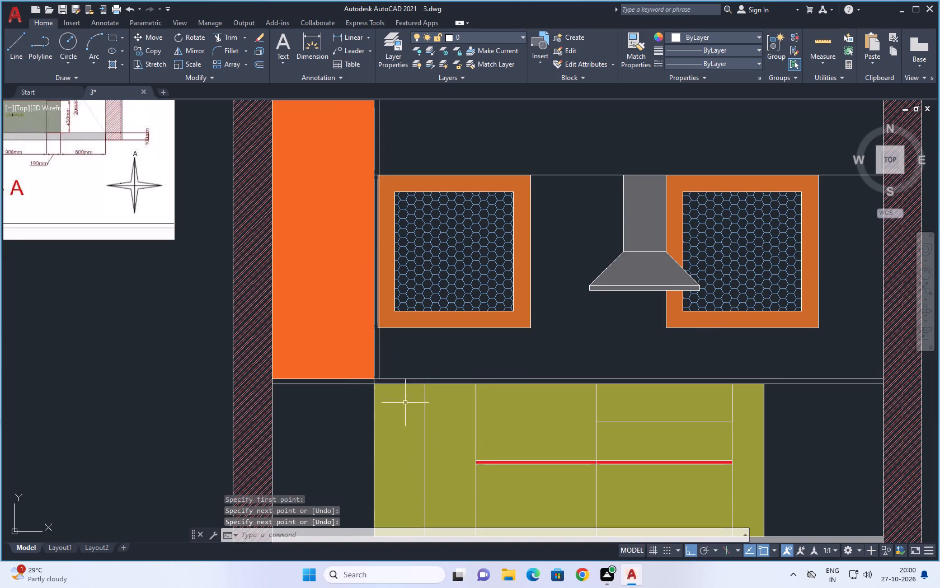
Draw a vertical projection line from the sink's outer right edge in the plan down to the elevation's worktop top line.
scroll(416, 444, down, 4)
scroll(417, 205, up, 3)
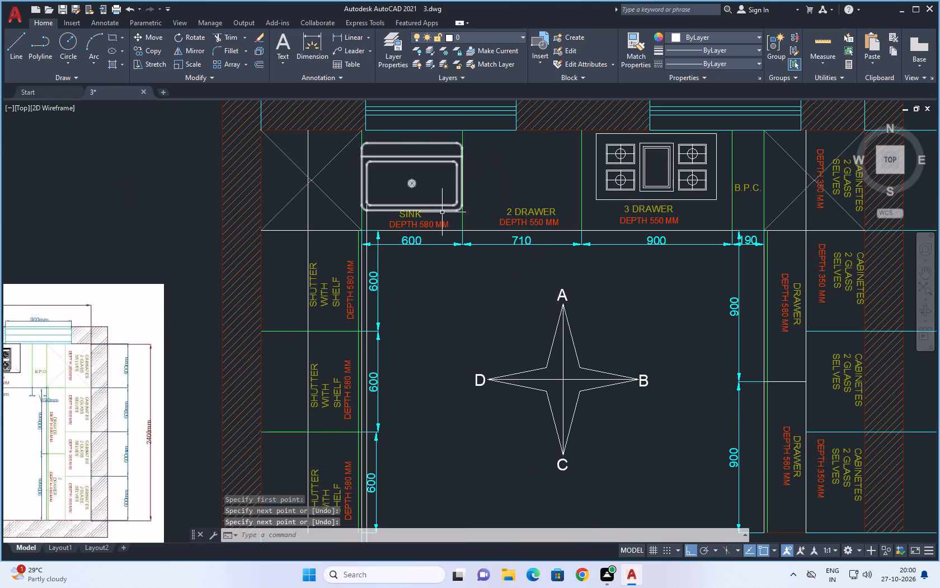
scroll(453, 213, up, 1)
text(L)
key(space)
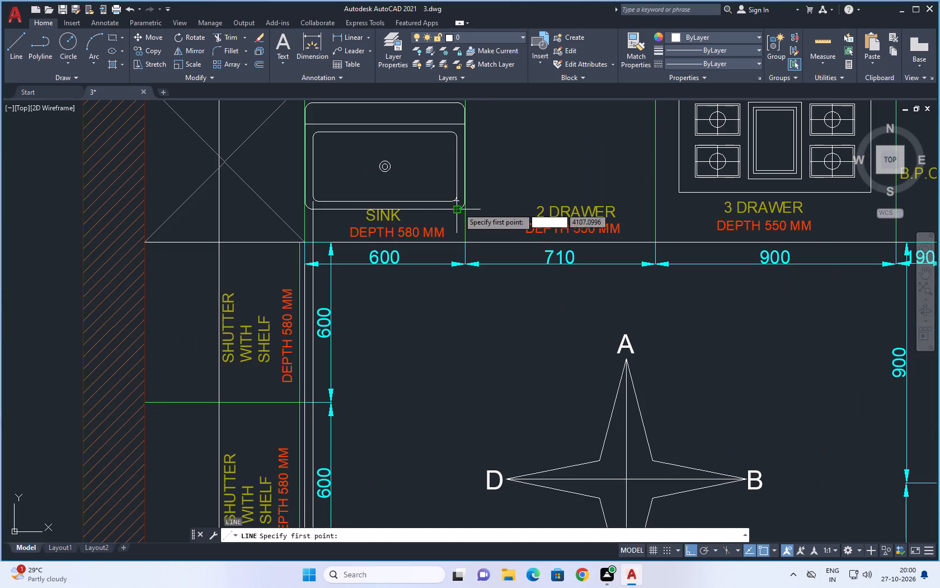
click(463, 203)
scroll(482, 298, down, 4)
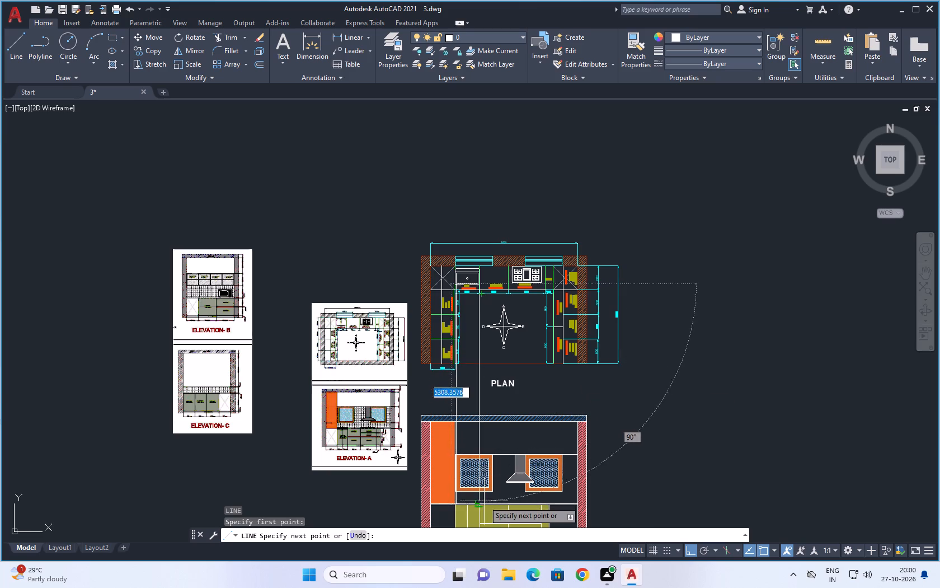
scroll(484, 501, up, 4)
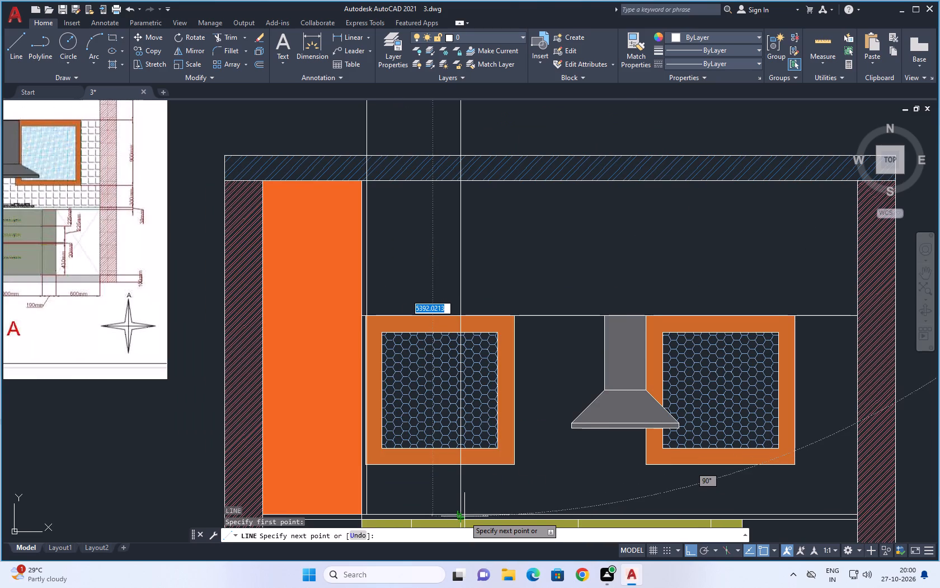
click(460, 516)
key(space)
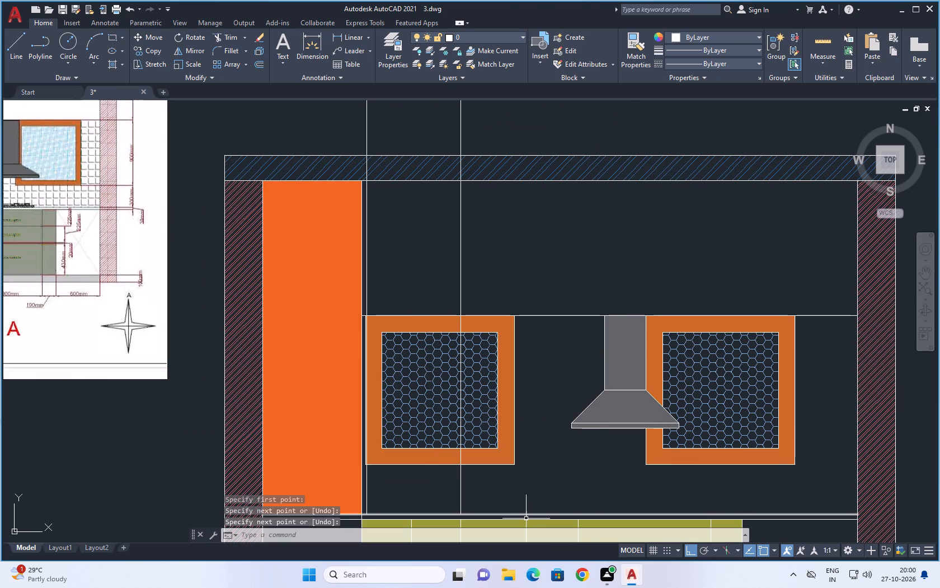
Draw a vertical projection line from the left edge of the hob's left burners in the plan down to the worktop top line.
key(l)
key(space)
scroll(518, 510, down, 4)
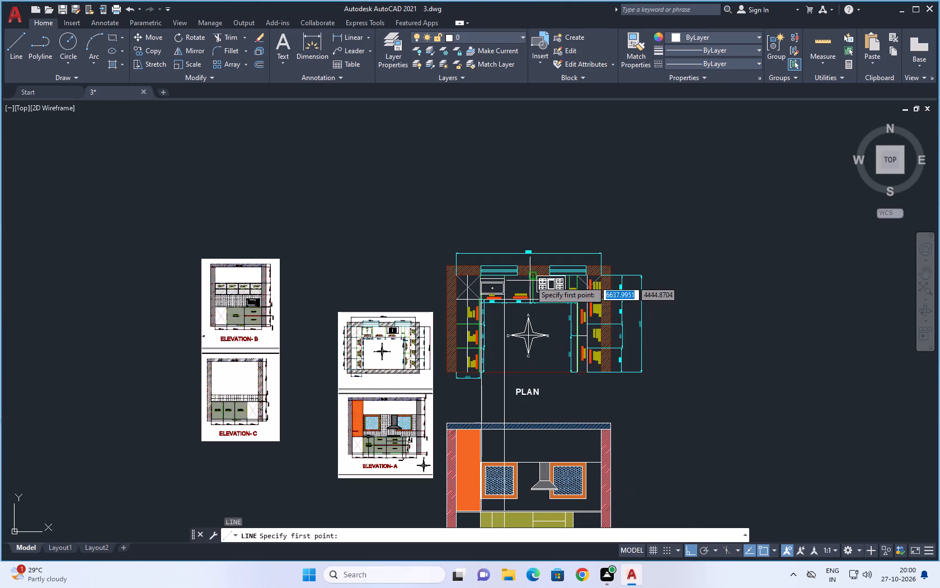
scroll(530, 281, up, 3)
click(558, 318)
scroll(558, 315, down, 5)
scroll(560, 460, up, 5)
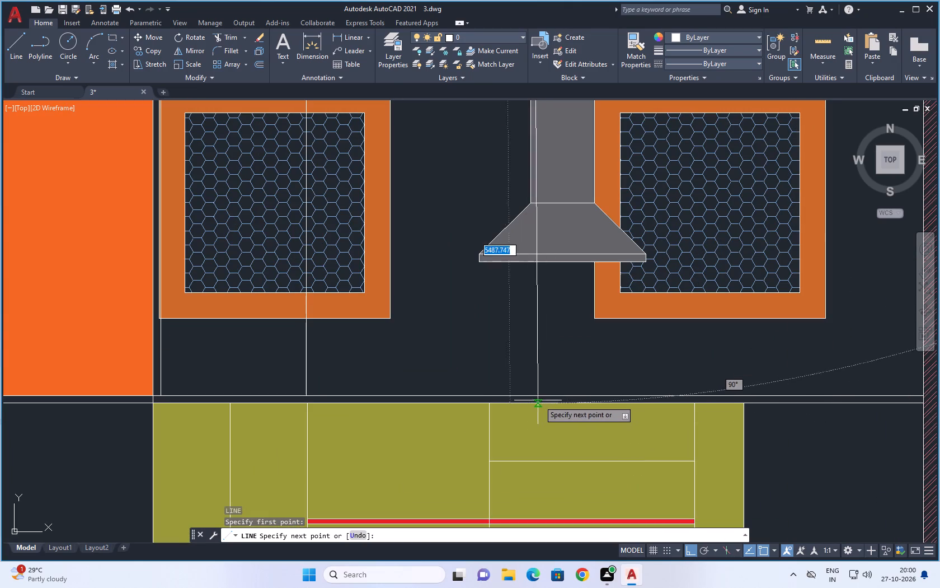
click(527, 399)
key(space)
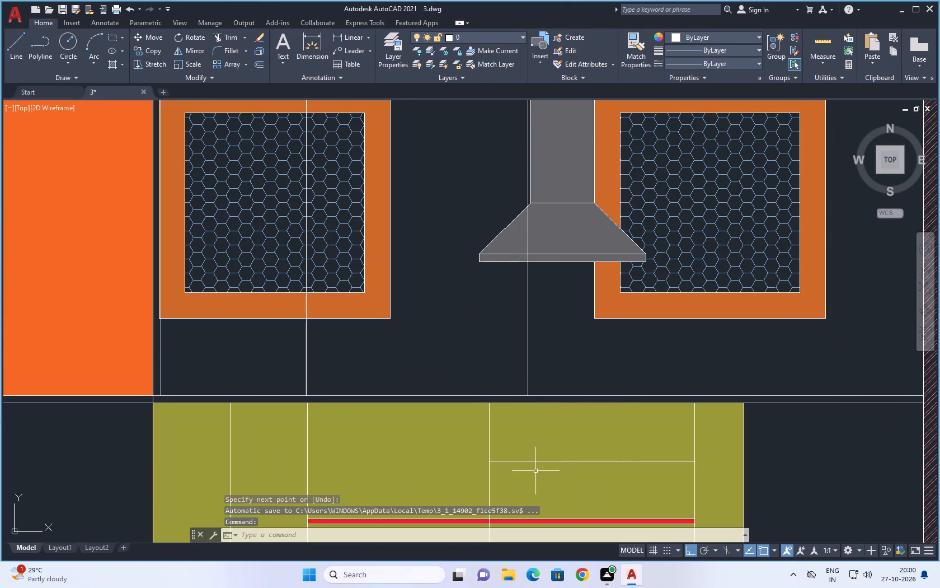
Draw a vertical projection line from the right edge of the hob's right burners in the plan down to the worktop top line.
key(l)
key(space)
scroll(524, 461, down, 4)
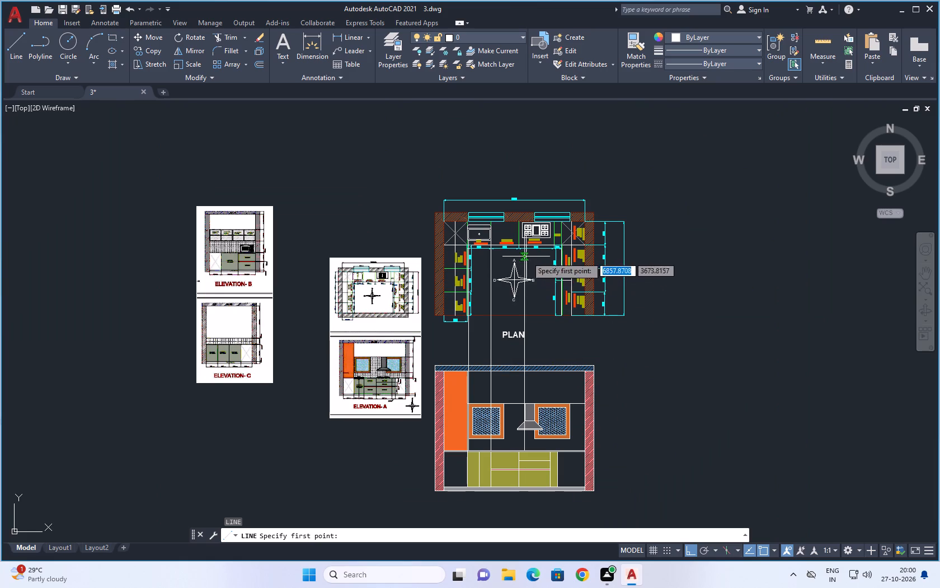
scroll(549, 238, up, 4)
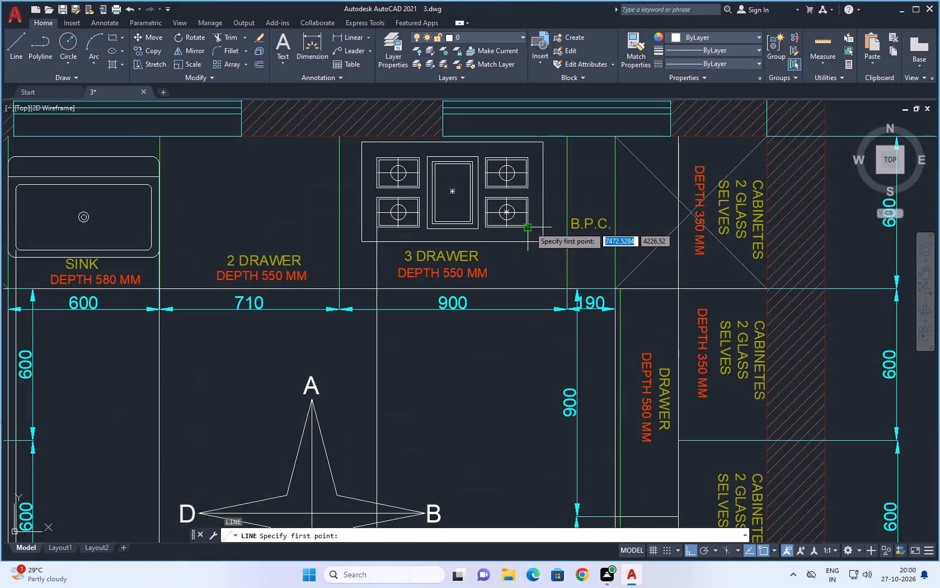
click(529, 227)
scroll(527, 311, down, 5)
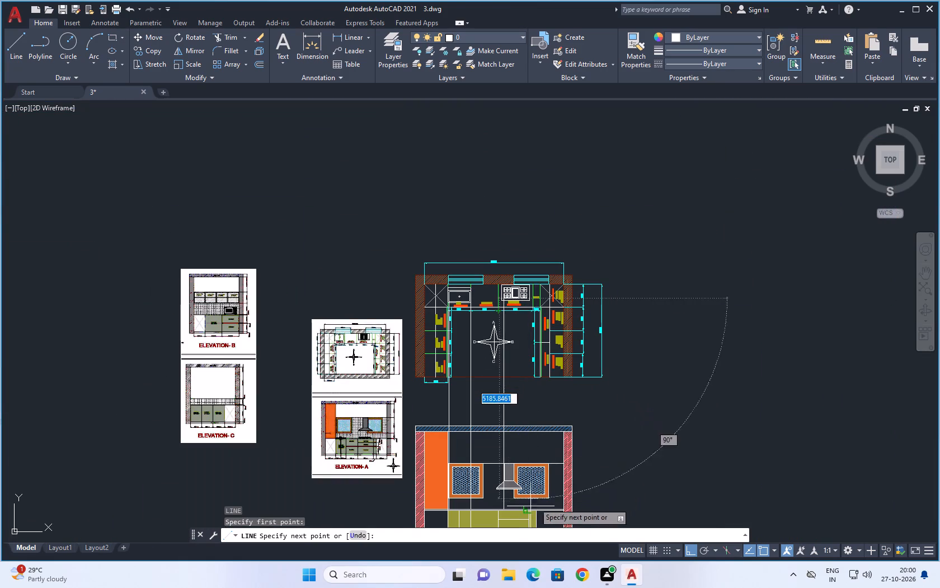
scroll(521, 514, up, 4)
click(551, 493)
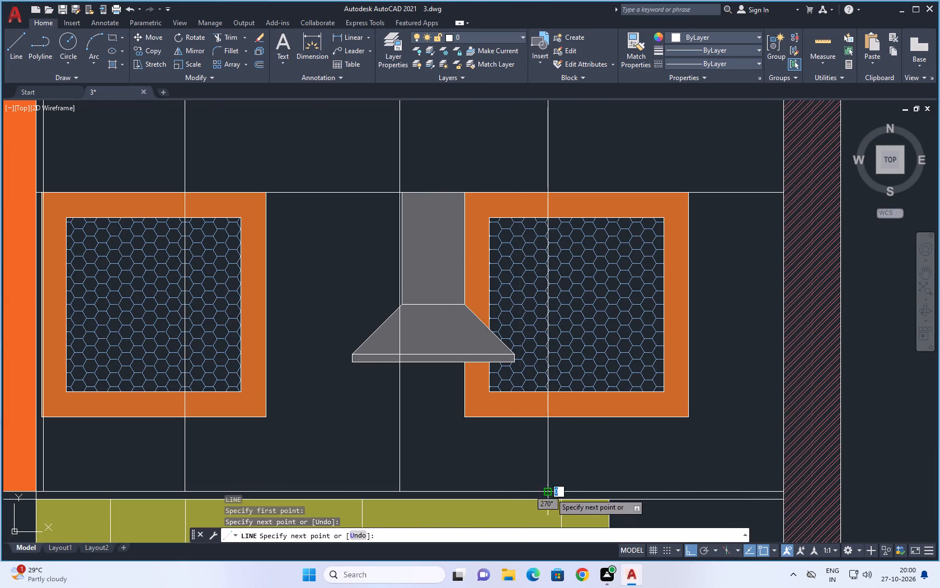
key(Escape)
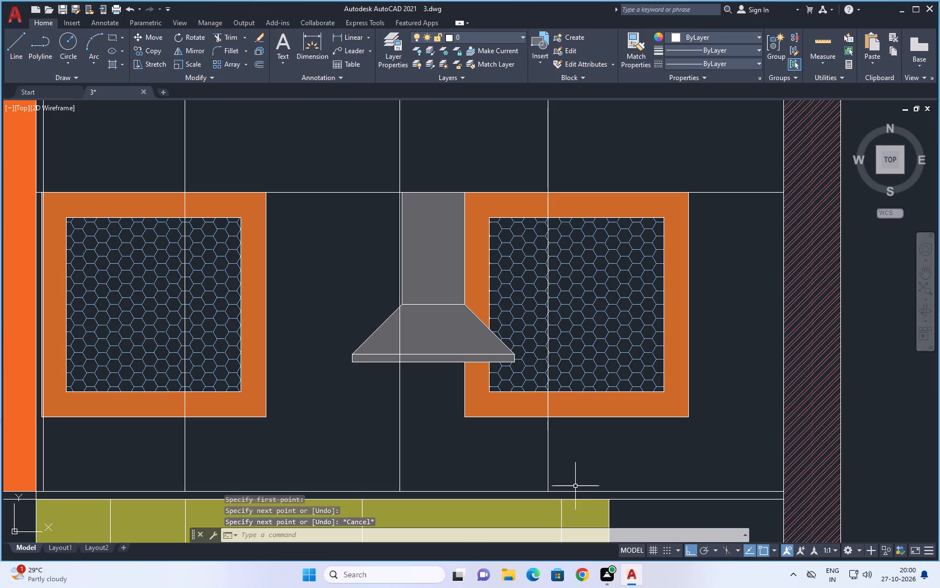
Offset the elevation's worktop top line upward by 20.
scroll(587, 483, down, 3)
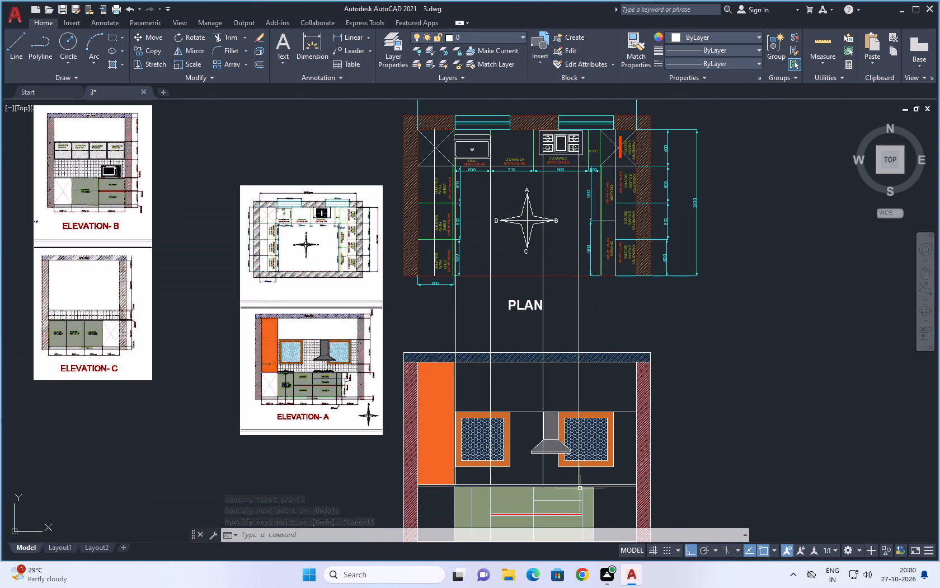
scroll(457, 492, up, 2)
key(Escape)
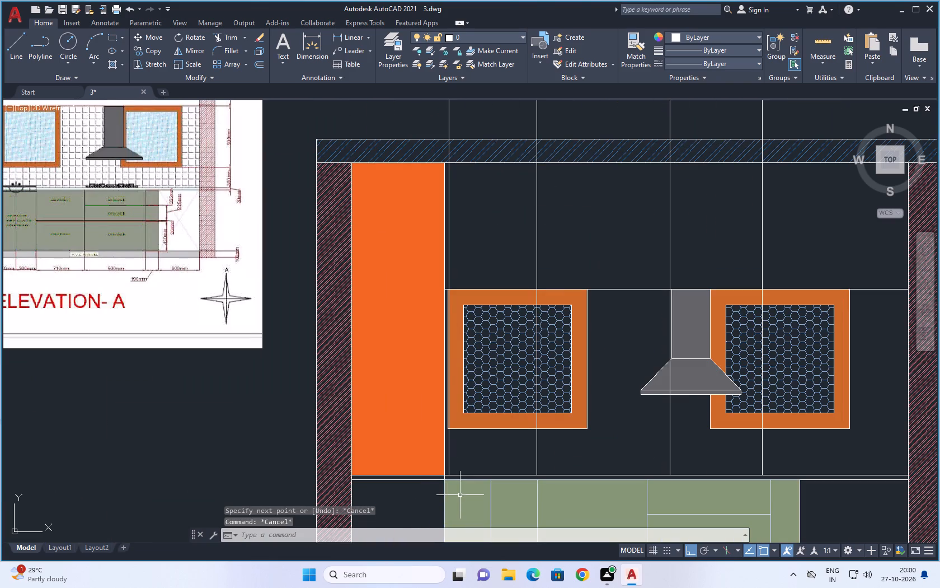
text(O)
key(space)
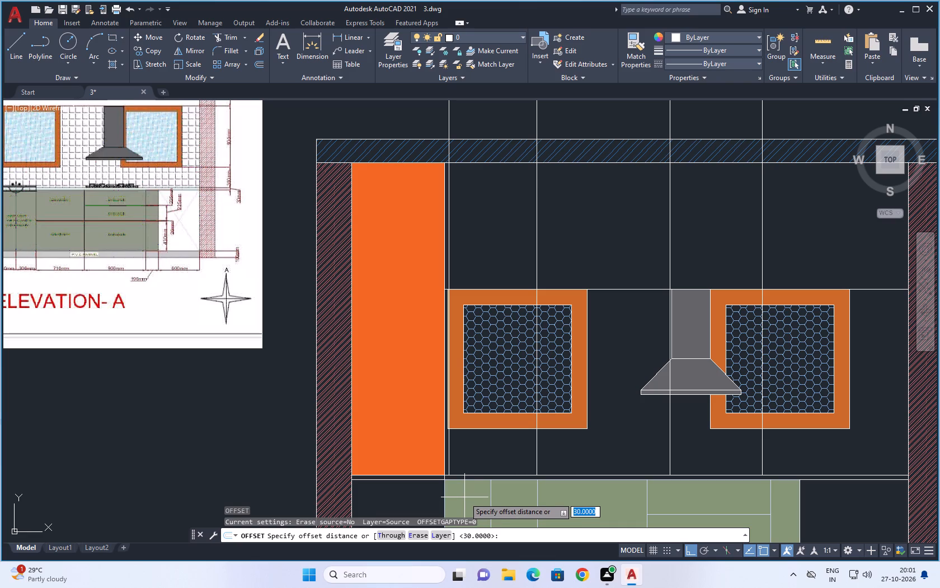
key(2)
key(0)
key(space)
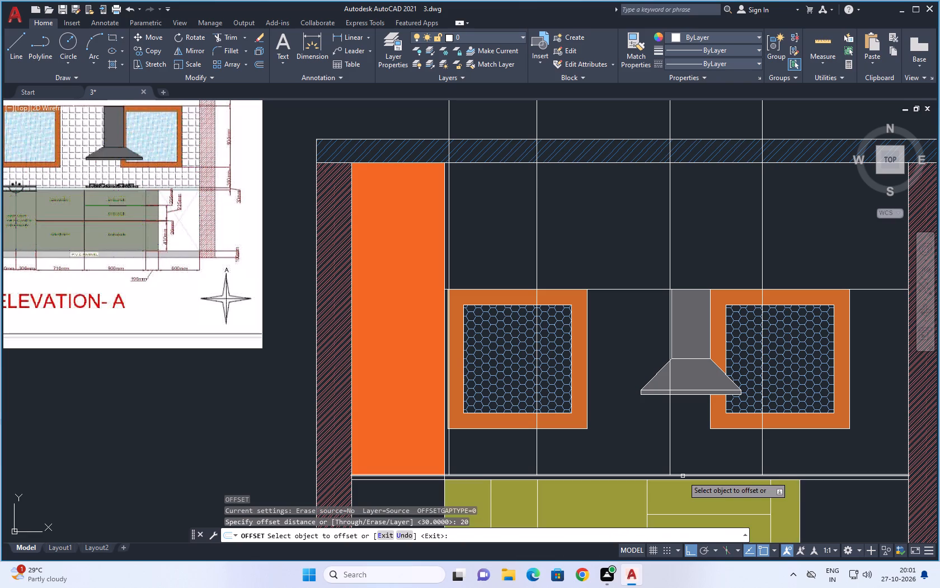
click(683, 476)
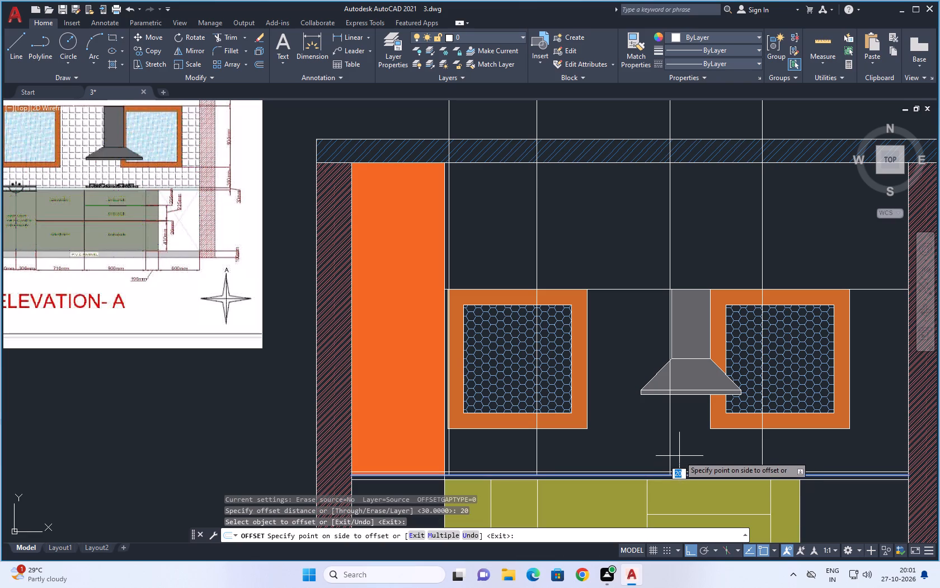
click(678, 452)
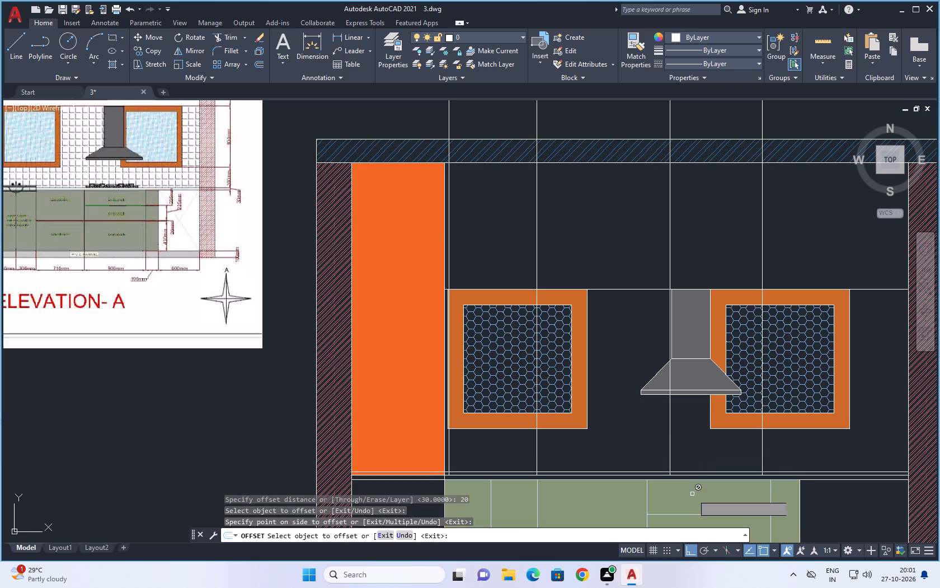
key(Escape)
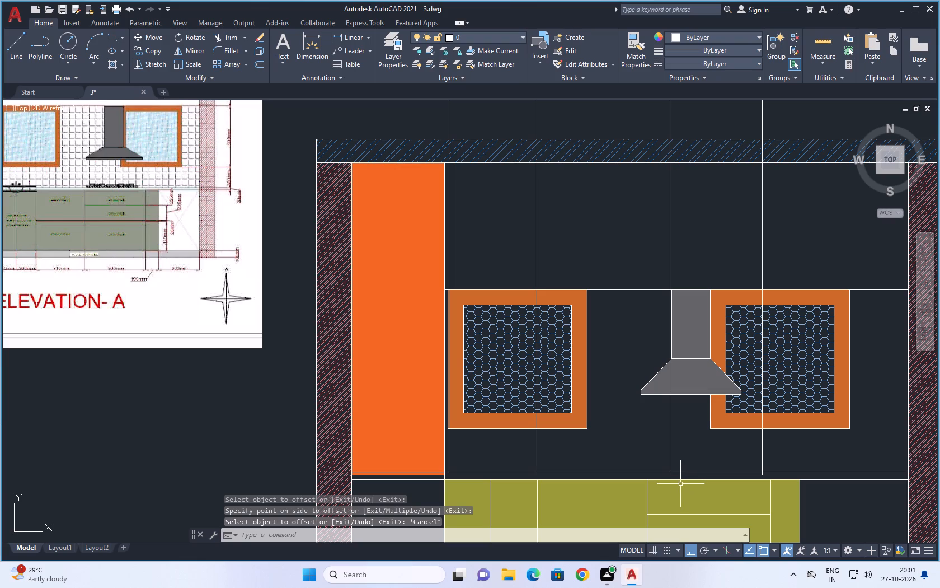
Trim the offset line above the worktop so only the pieces between the sink's and the hob's projection lines remain.
key(t)
key(r)
key(space)
key(space)
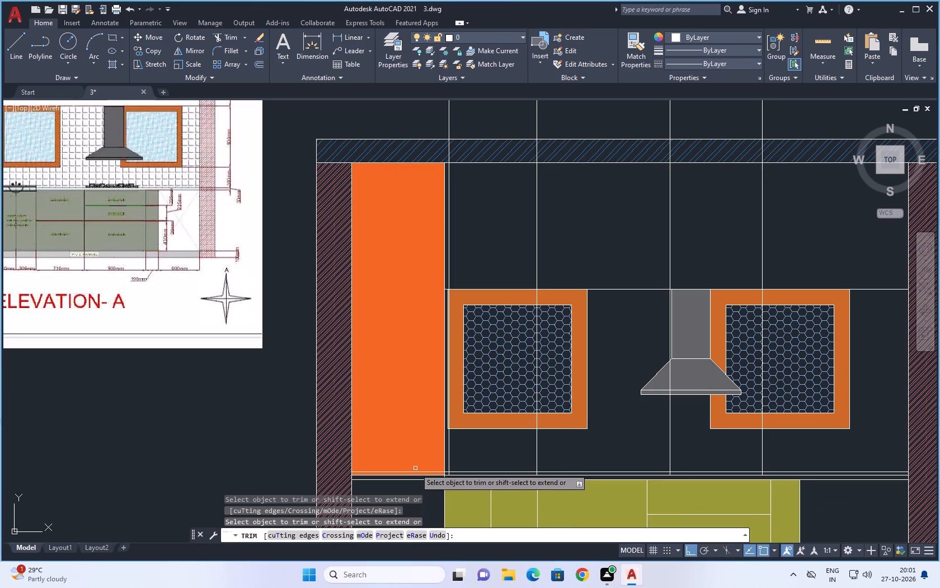
click(418, 473)
scroll(449, 472, up, 1)
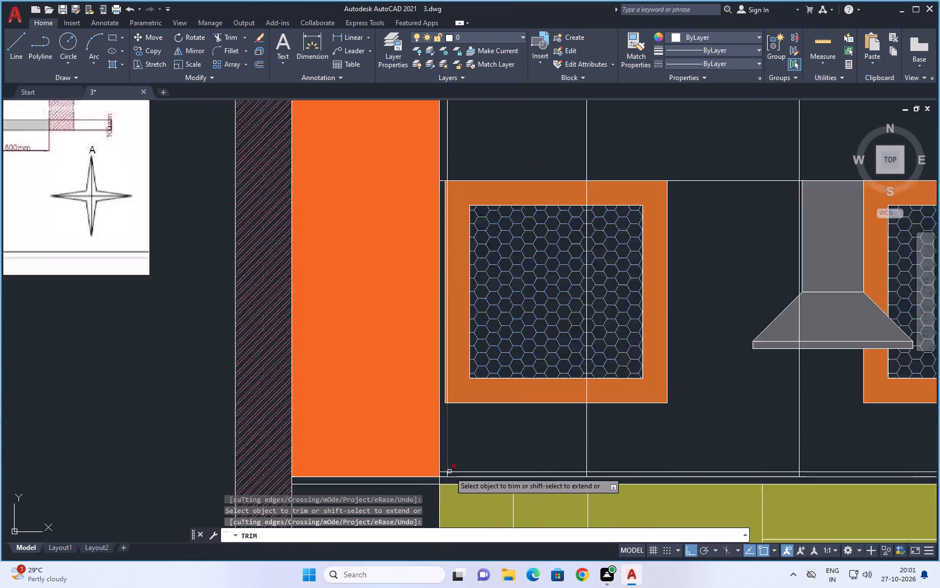
scroll(449, 472, up, 2)
click(427, 474)
scroll(427, 474, down, 3)
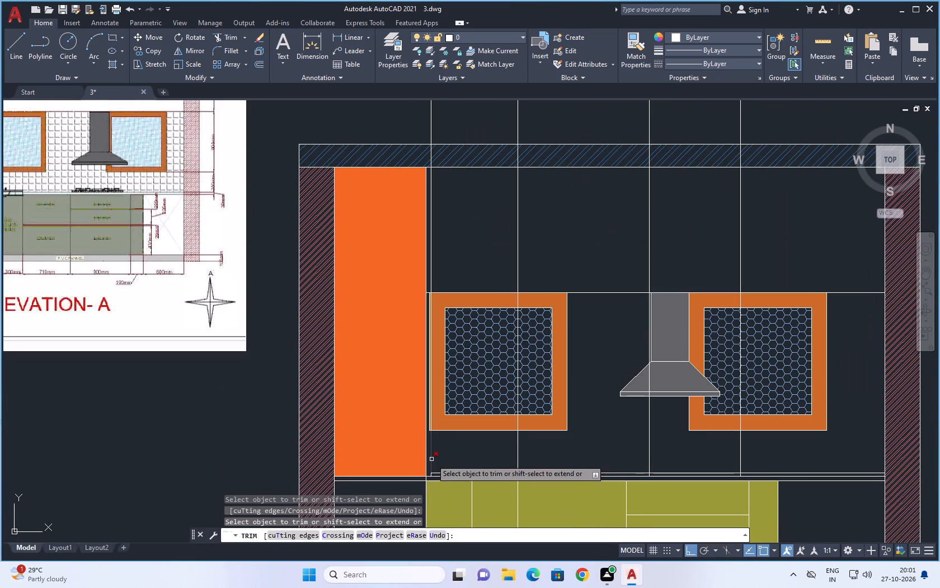
click(580, 472)
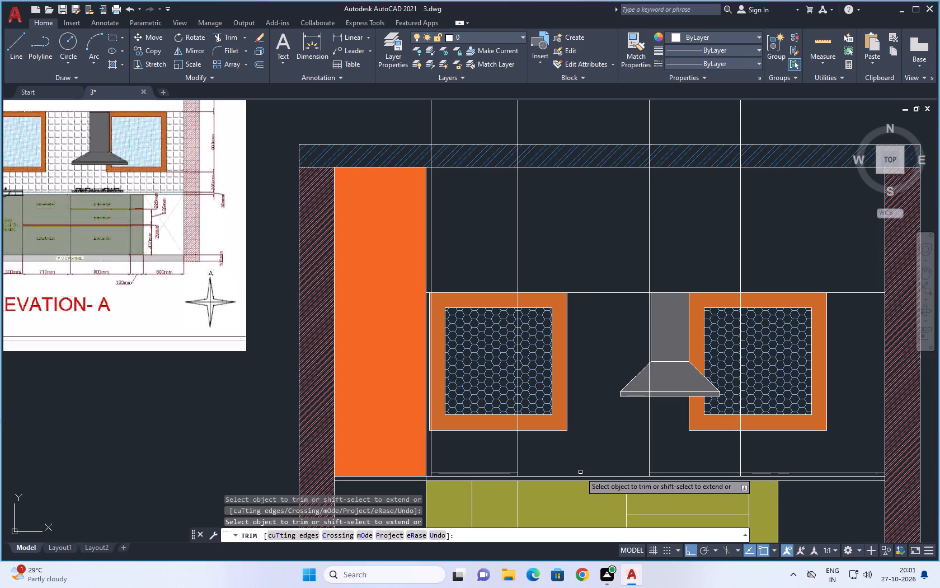
scroll(574, 471, down, 2)
scroll(673, 471, up, 3)
click(645, 475)
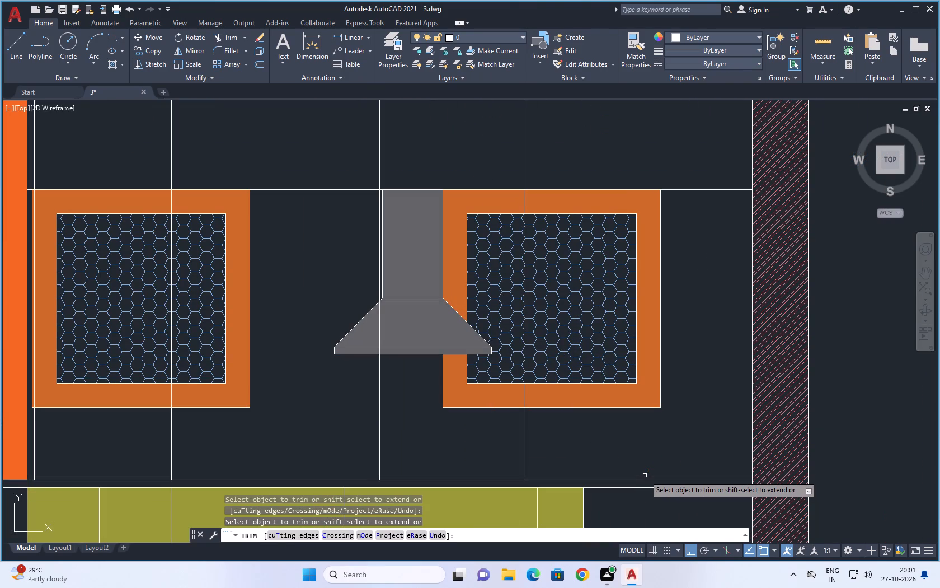
Trim the sink and hob projection lines above the raised outlines on the worktop, leaving only their short side edges.
scroll(376, 484, up, 4)
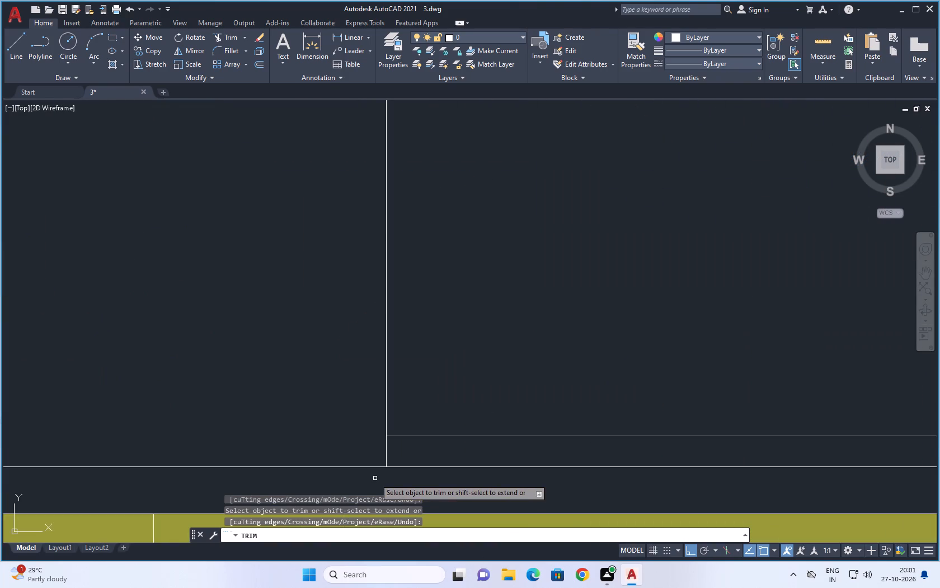
scroll(375, 475, up, 3)
click(414, 310)
scroll(422, 310, down, 4)
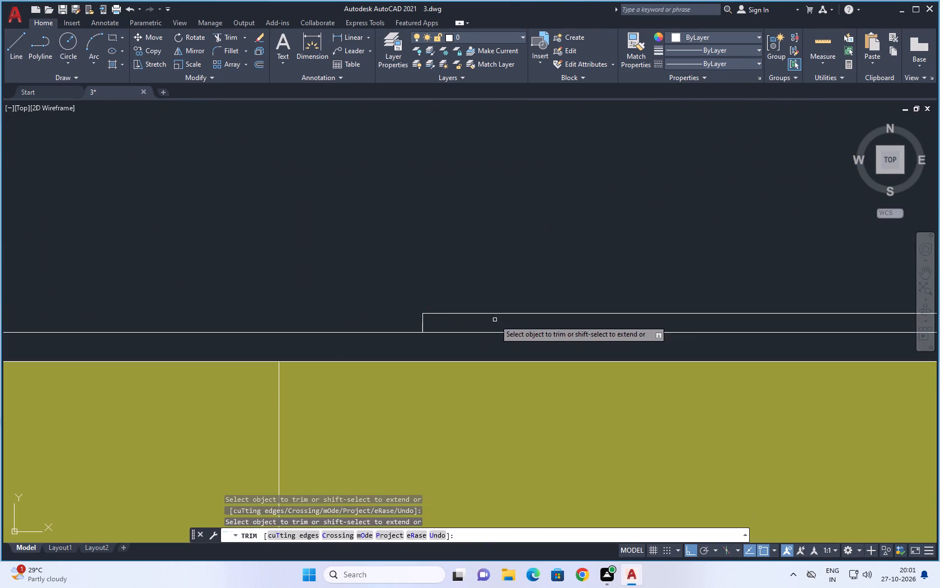
scroll(526, 320, down, 3)
scroll(706, 301, up, 4)
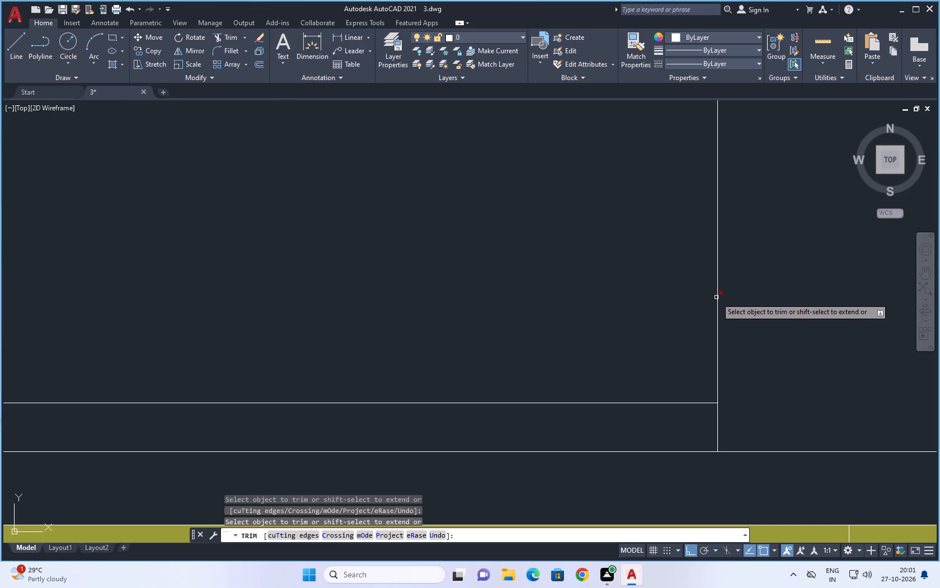
click(716, 296)
scroll(754, 357, down, 5)
scroll(689, 387, down, 4)
scroll(590, 370, up, 4)
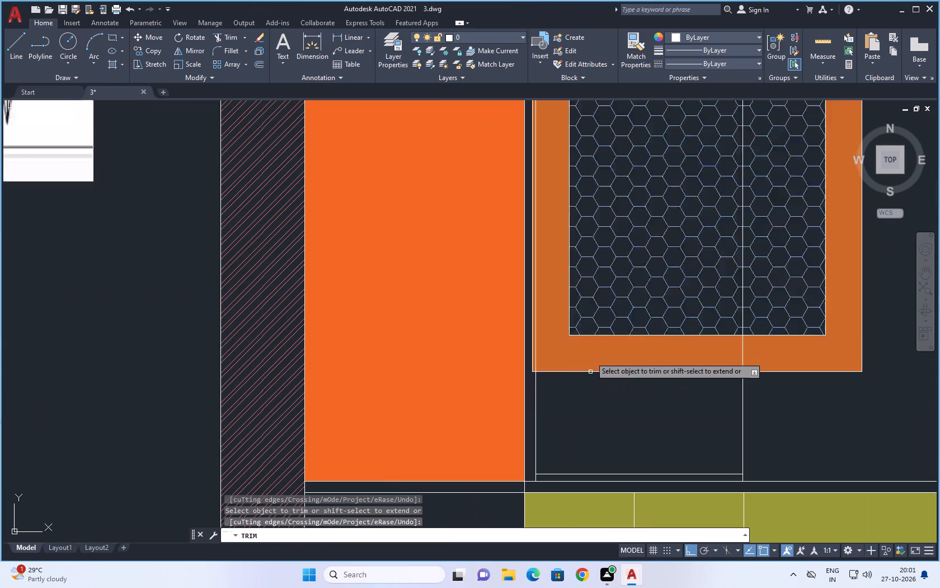
scroll(544, 478, up, 4)
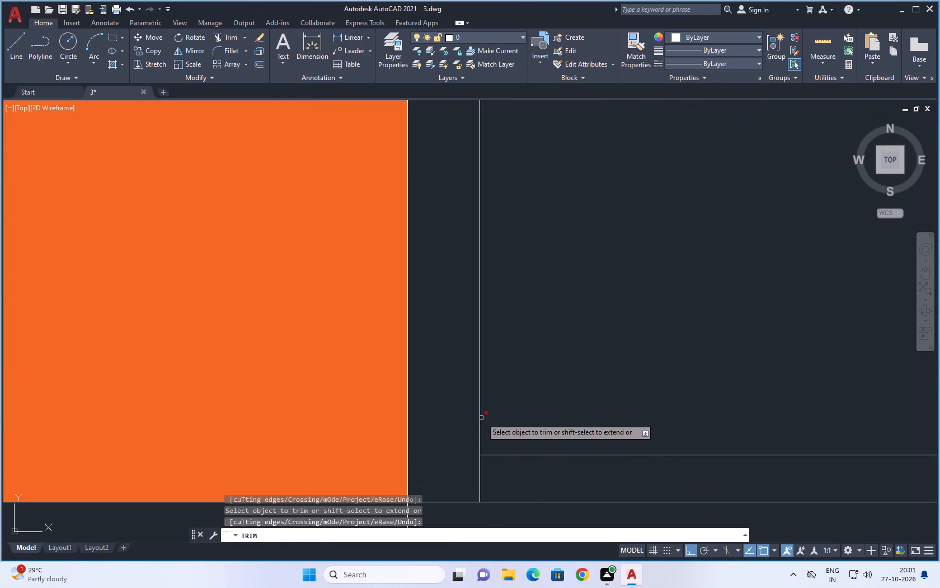
click(481, 416)
scroll(481, 420, down, 4)
scroll(664, 424, up, 5)
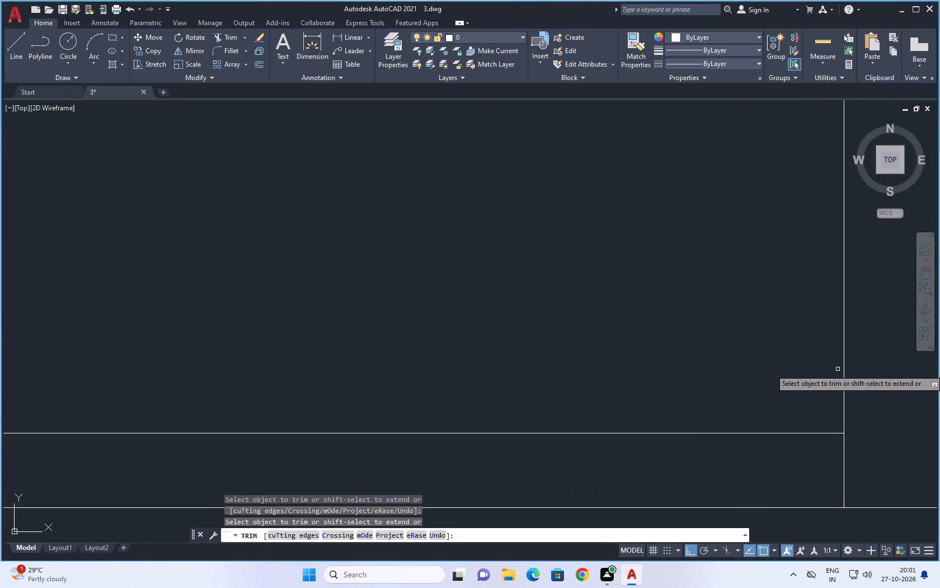
click(843, 358)
scroll(710, 418, down, 5)
scroll(582, 422, down, 4)
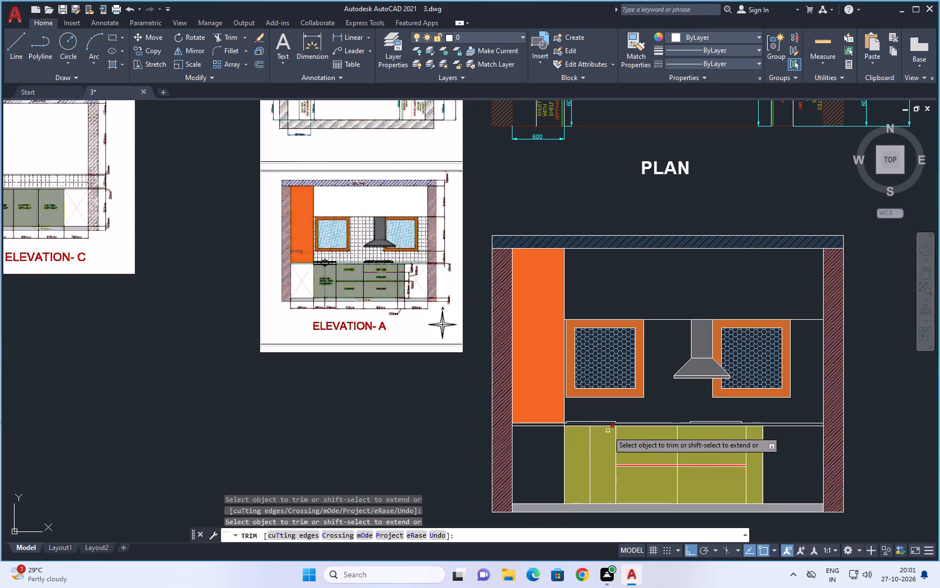
key(Escape)
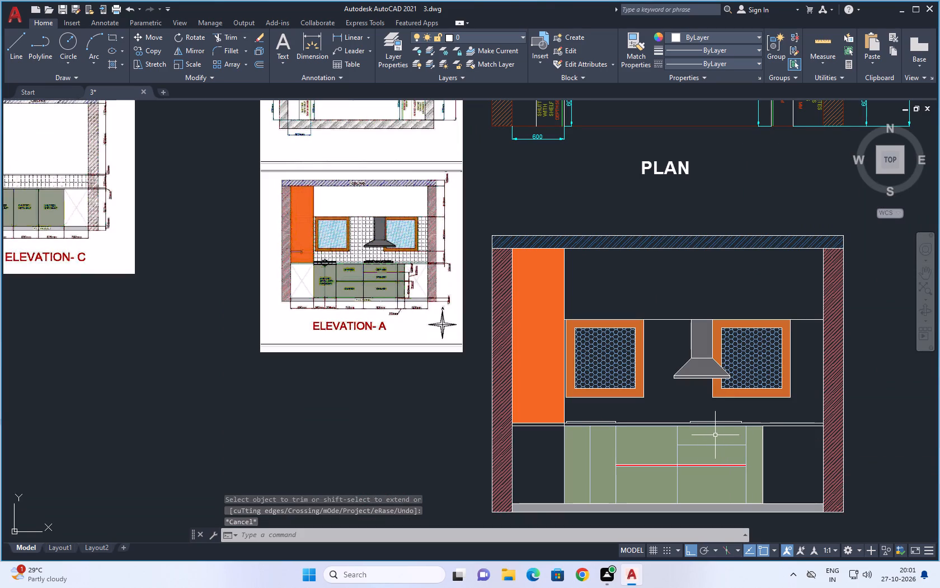
Draw a vertical projection line from the hob body's left edge in the plan down to the elevation's worktop underside.
scroll(706, 422, up, 2)
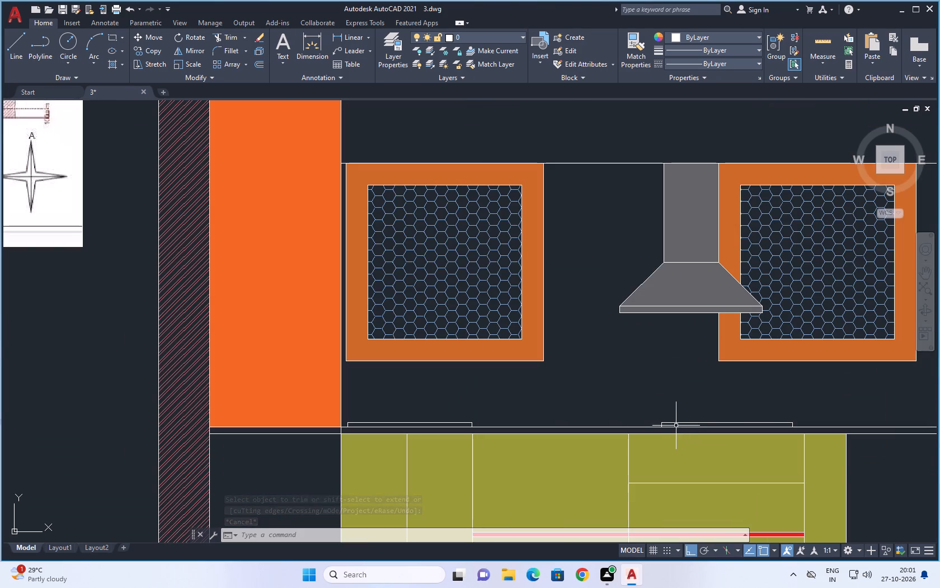
key(Escape)
key(l)
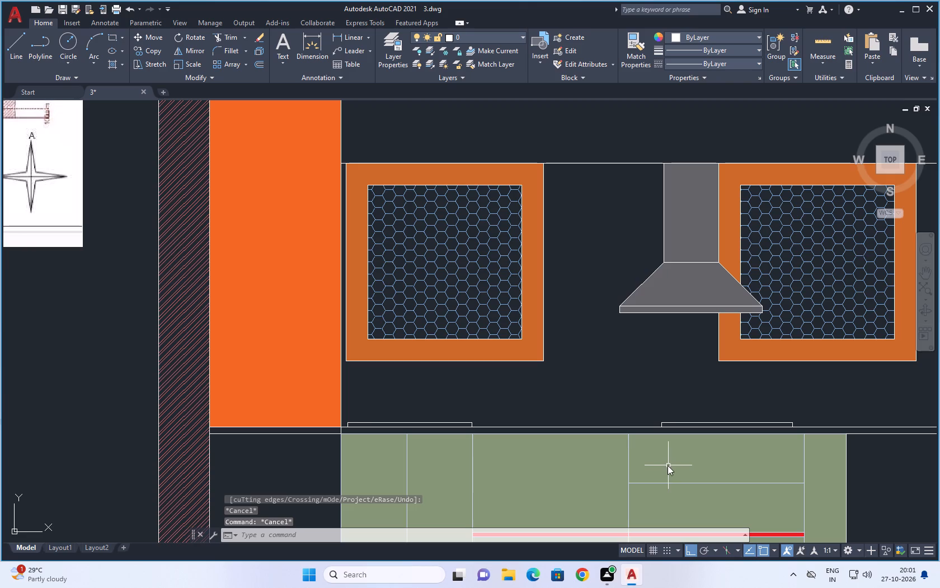
key(space)
scroll(666, 479, down, 4)
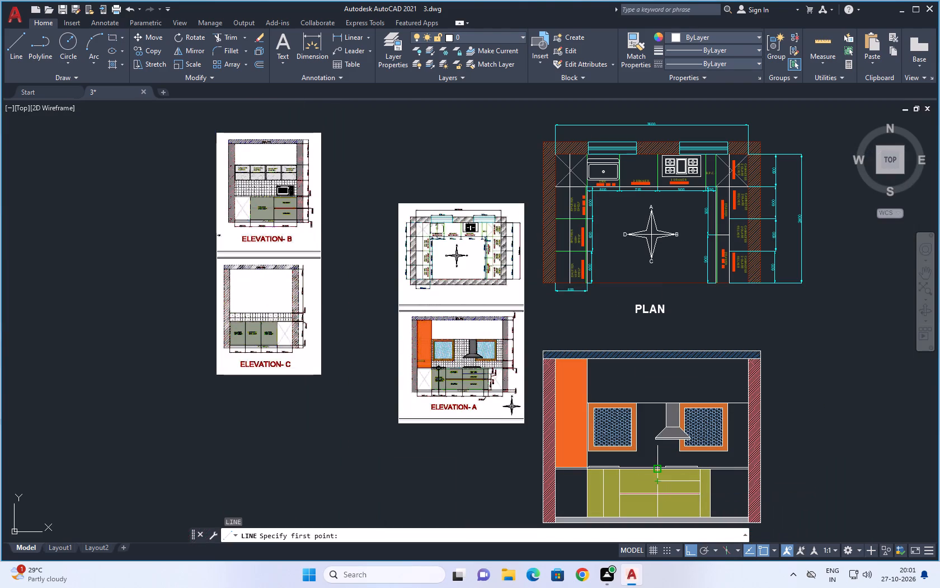
click(659, 176)
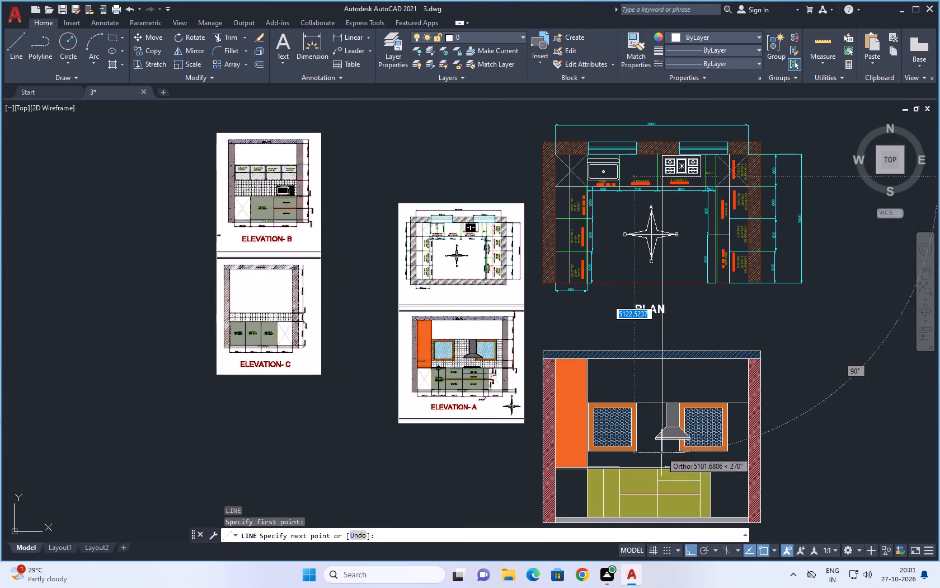
scroll(660, 460, up, 5)
click(660, 497)
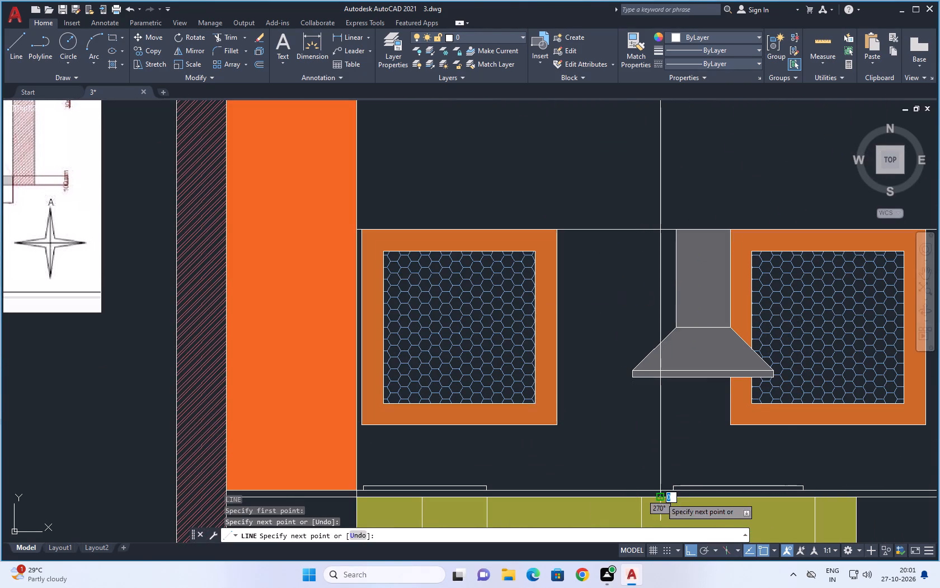
key(space)
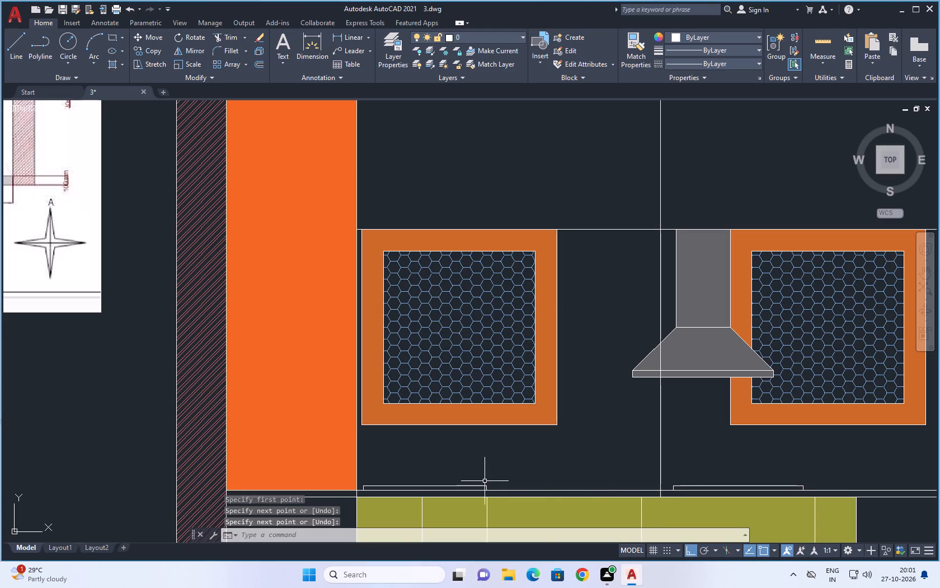
Draw a vertical projection line from the hob body's right edge in the plan down to the elevation's worktop underside.
scroll(485, 481, down, 4)
key(l)
key(space)
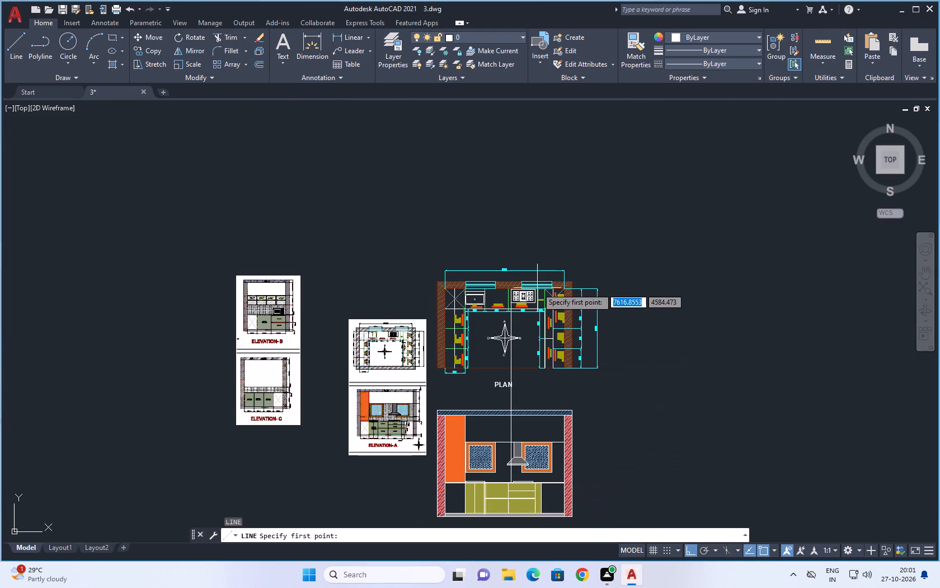
scroll(535, 292, up, 4)
click(530, 321)
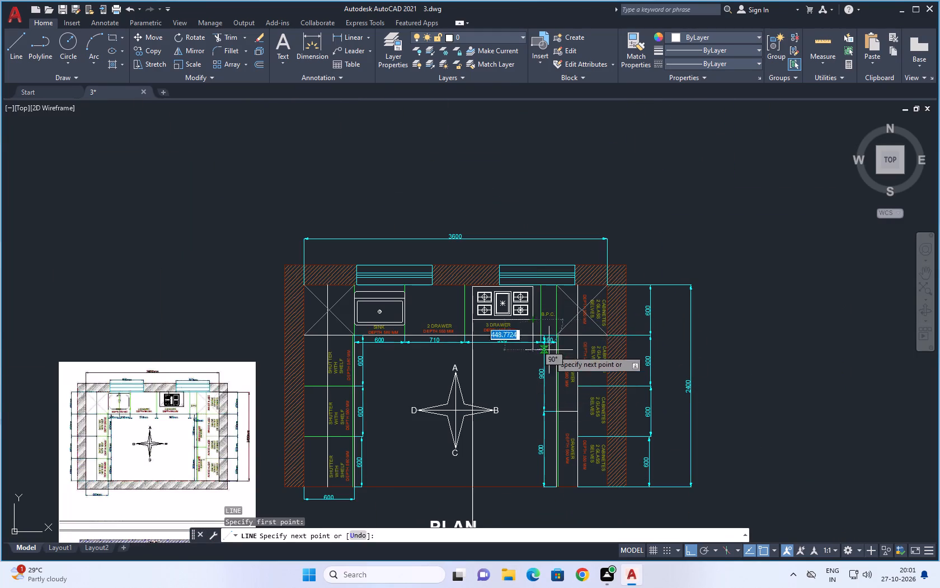
scroll(550, 346, down, 4)
scroll(544, 455, up, 7)
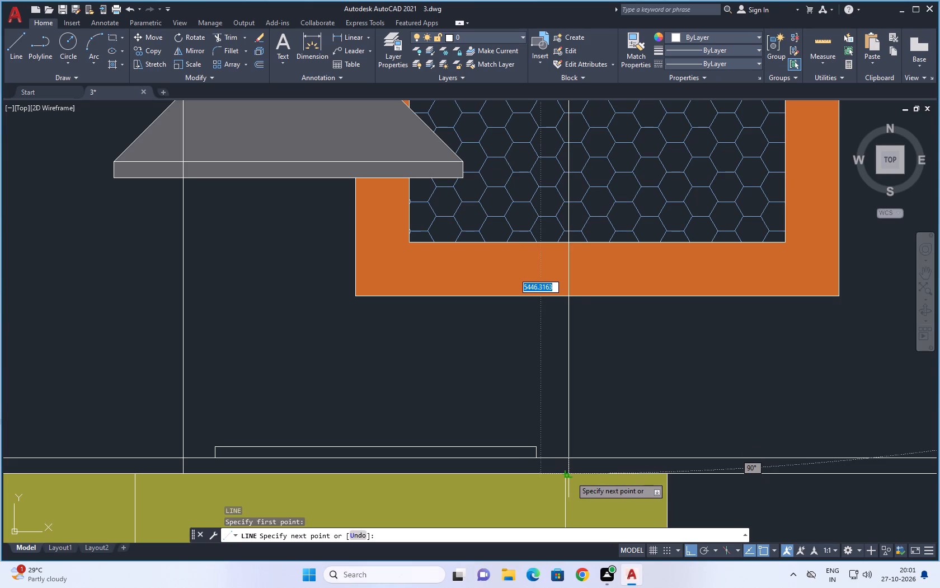
click(571, 477)
key(Escape)
Trim both hob body projection lines above the worktop top line, keeping only the pieces within the worktop thickness.
scroll(543, 425, down, 3)
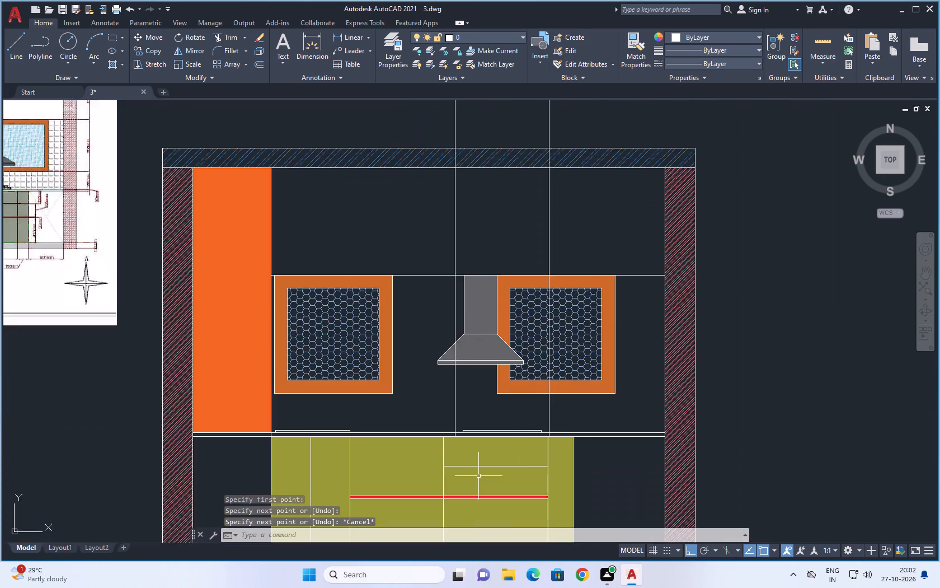
scroll(478, 476, up, 4)
scroll(478, 473, down, 1)
key(t)
key(r)
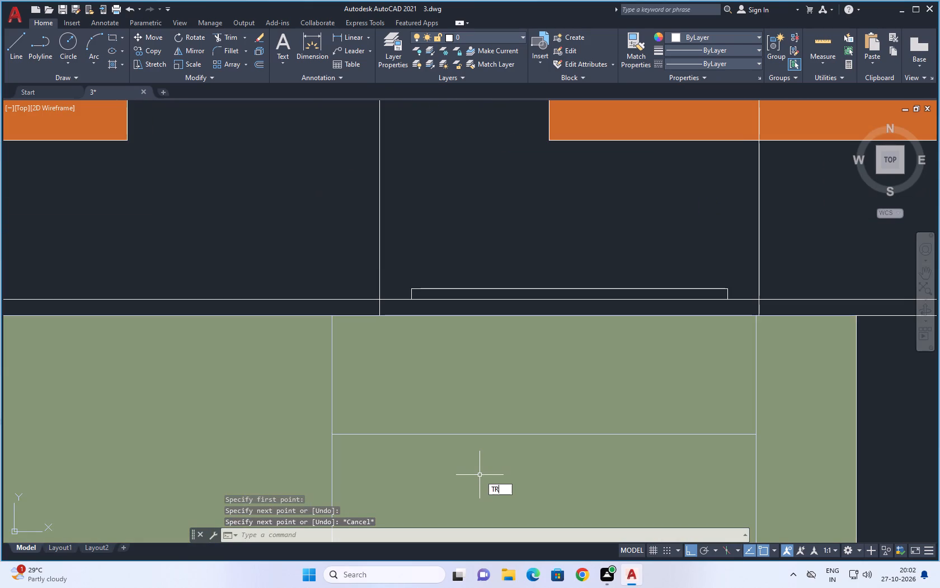
key(space)
key(space)
click(379, 258)
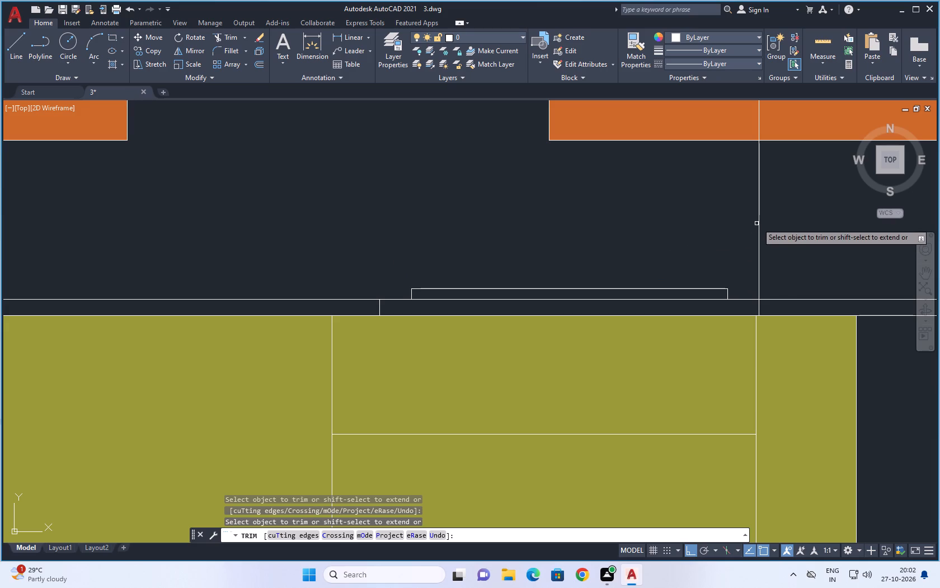
scroll(735, 256, down, 2)
scroll(735, 286, up, 3)
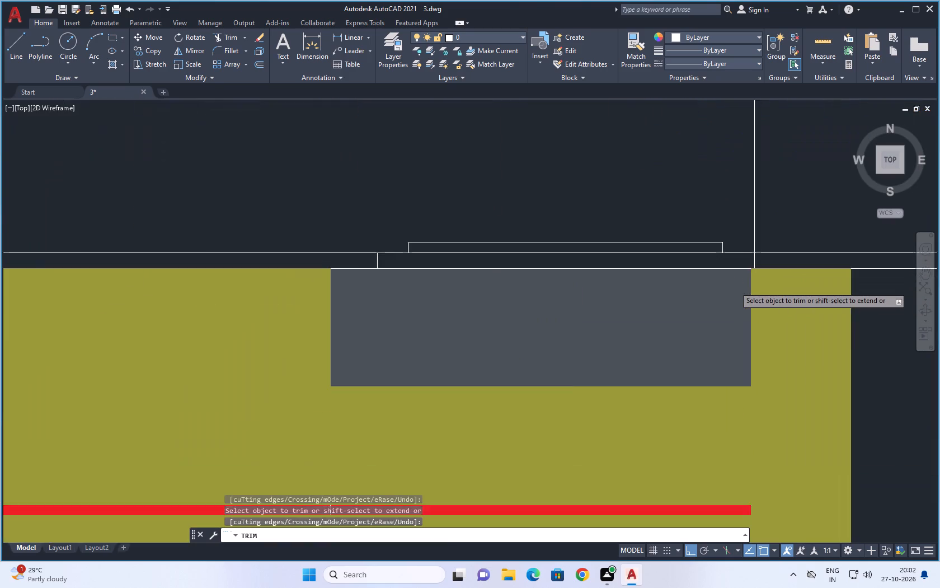
click(763, 199)
scroll(750, 350, down, 3)
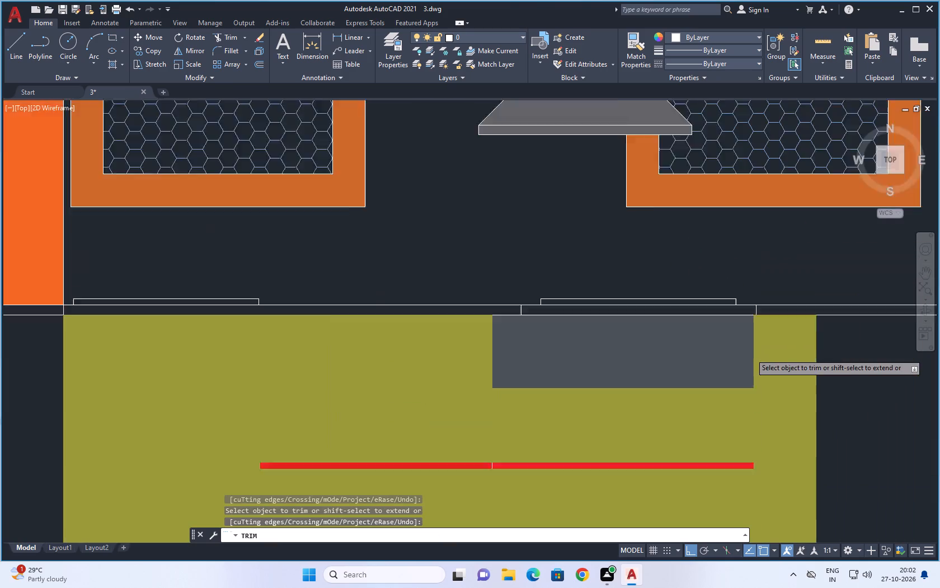
key(Escape)
Draw a 20-long vertical divider across the raised hob outline, about a third of its width from the left end.
scroll(679, 388, down, 2)
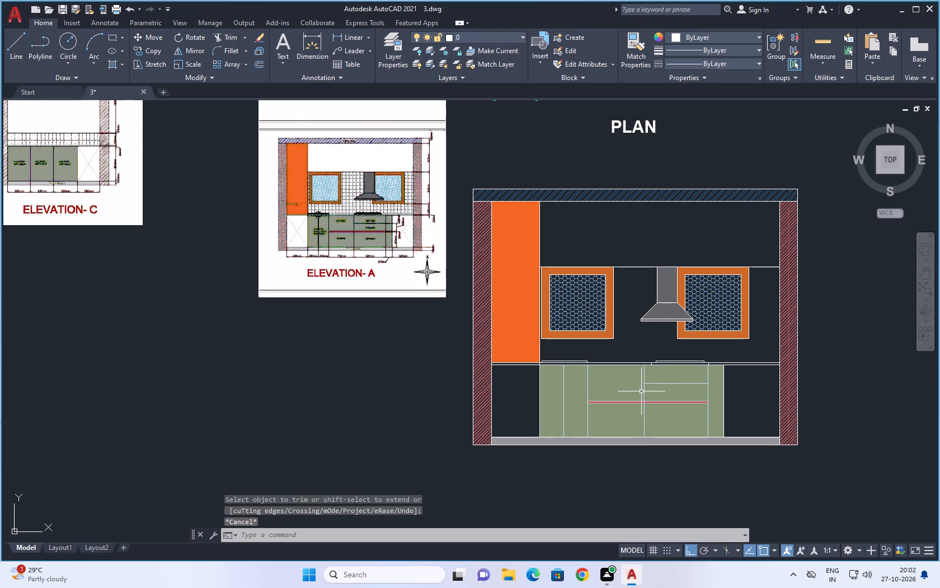
scroll(667, 356, up, 1)
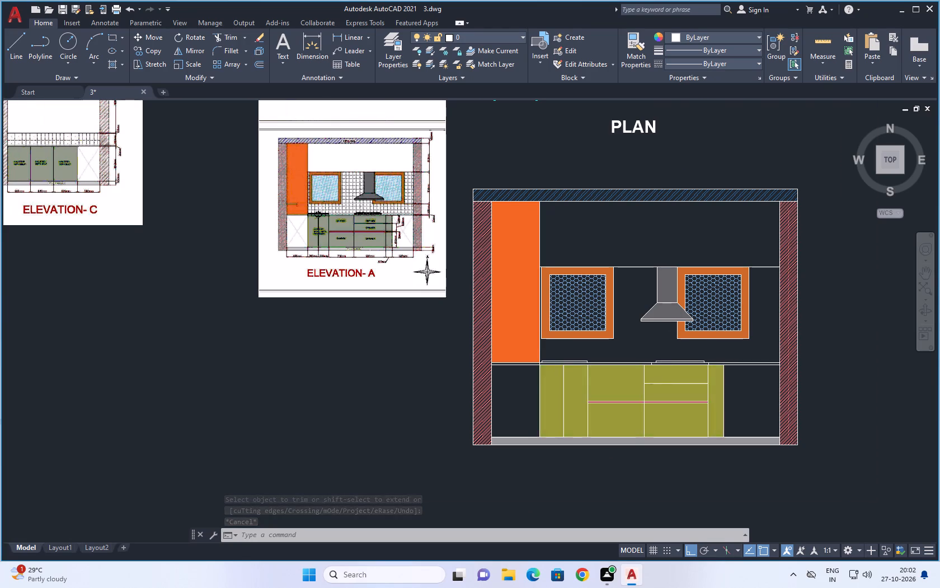
scroll(667, 356, up, 1)
key(Escape)
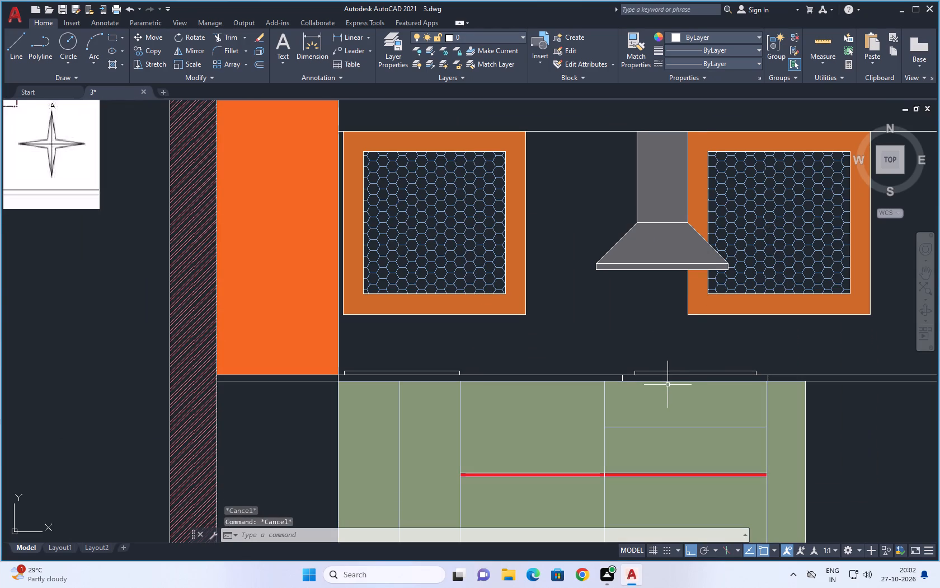
text(L)
key(space)
scroll(673, 370, up, 1)
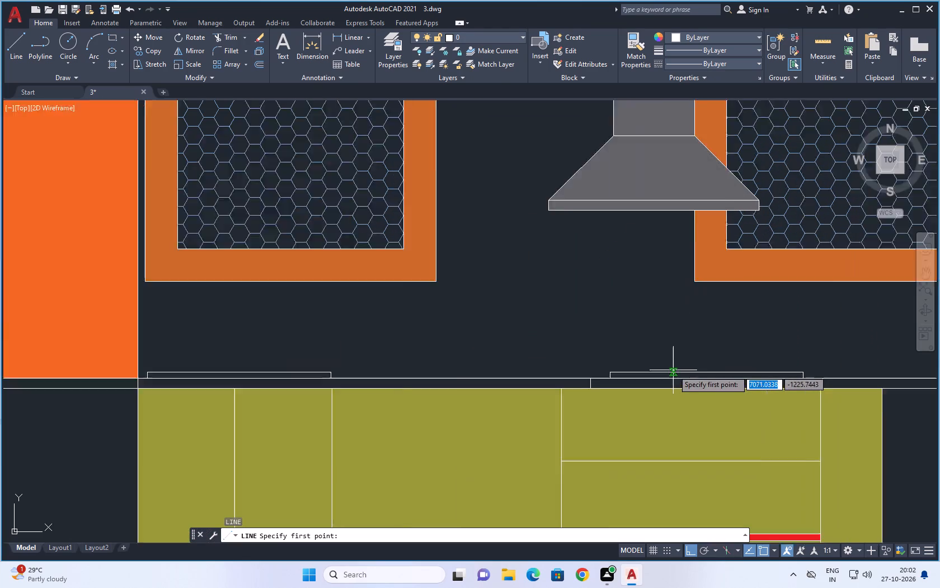
scroll(673, 370, up, 1)
click(670, 374)
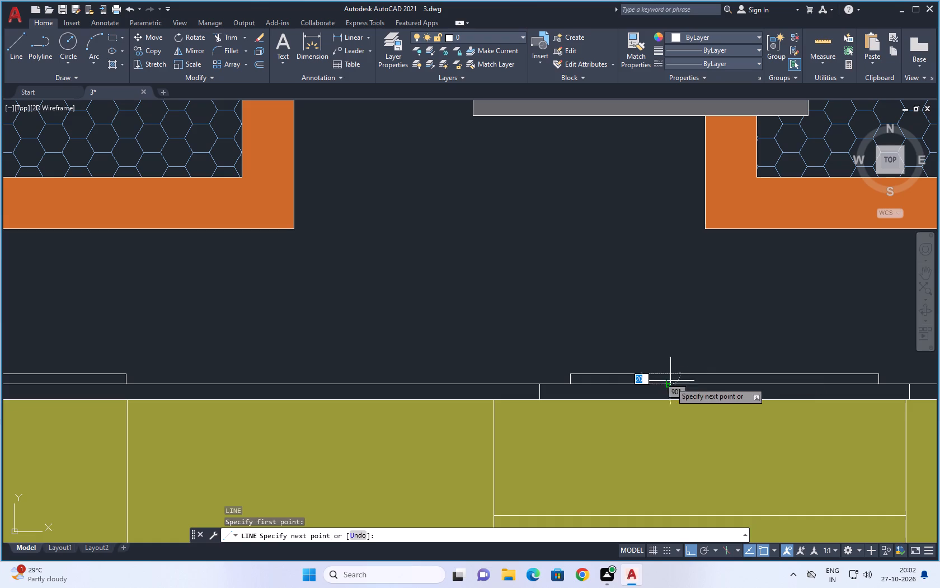
click(670, 385)
key(space)
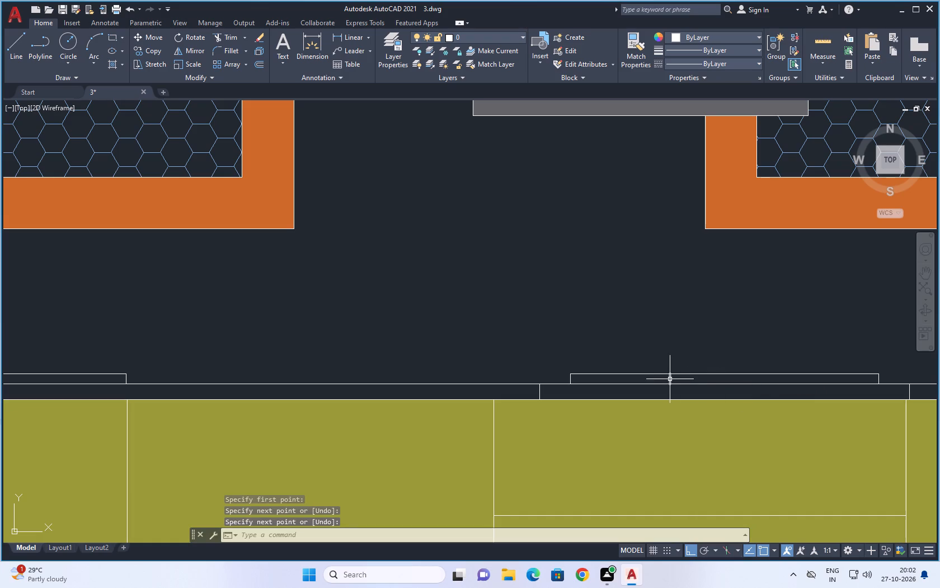
Mirror the divider about the hob outline's vertical centreline, keeping the original.
click(670, 379)
text(MI)
key(space)
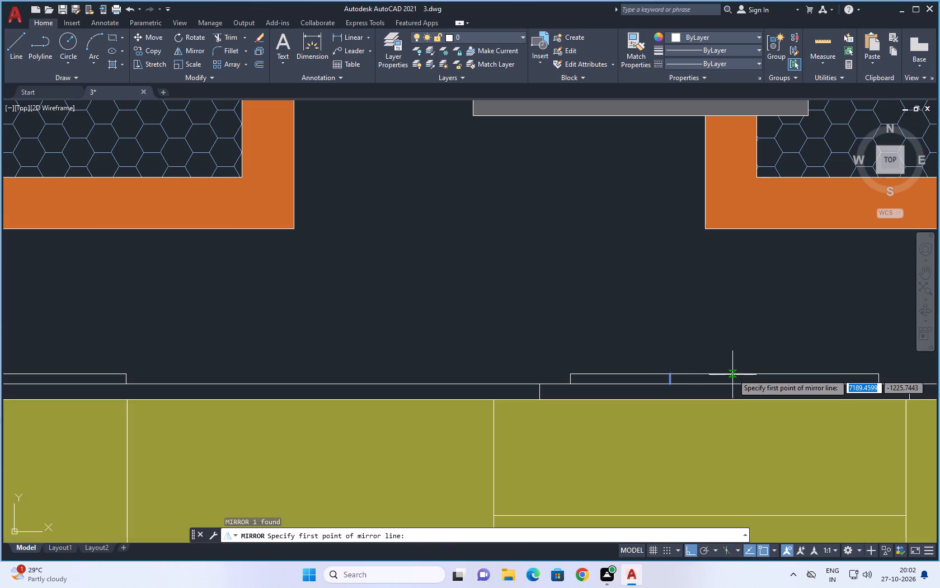
click(725, 374)
click(725, 418)
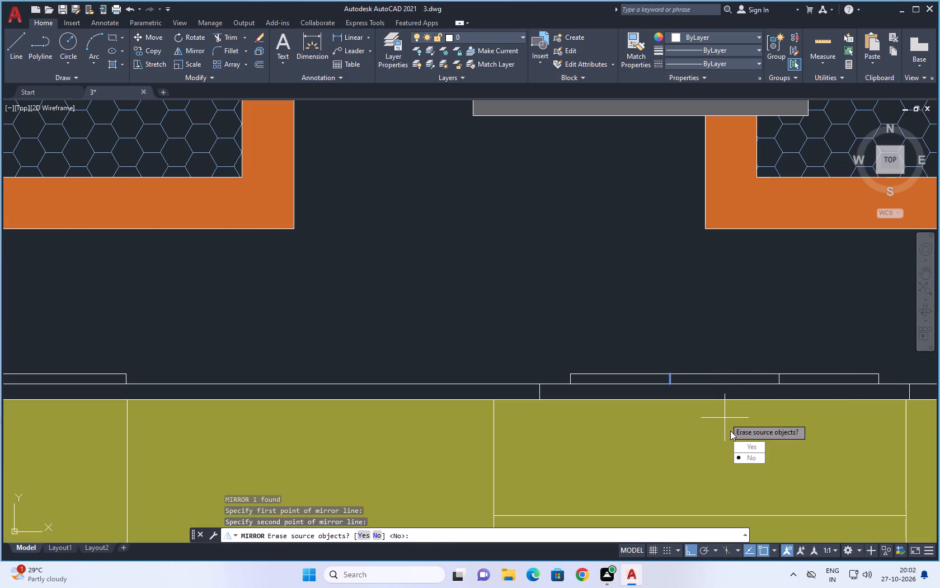
key(space)
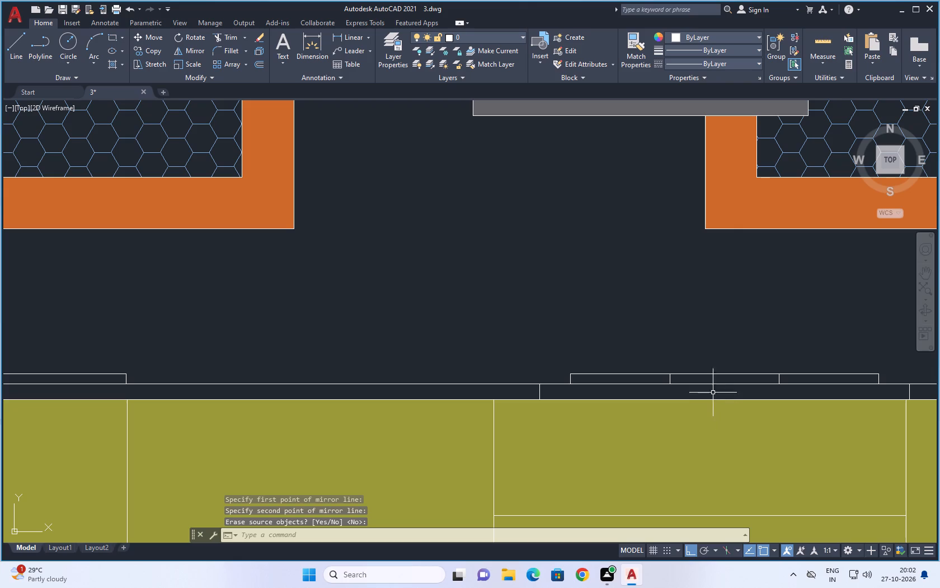
Draw a second vertical divider across the hob outline, a short distance right of the left divider.
key(l)
key(space)
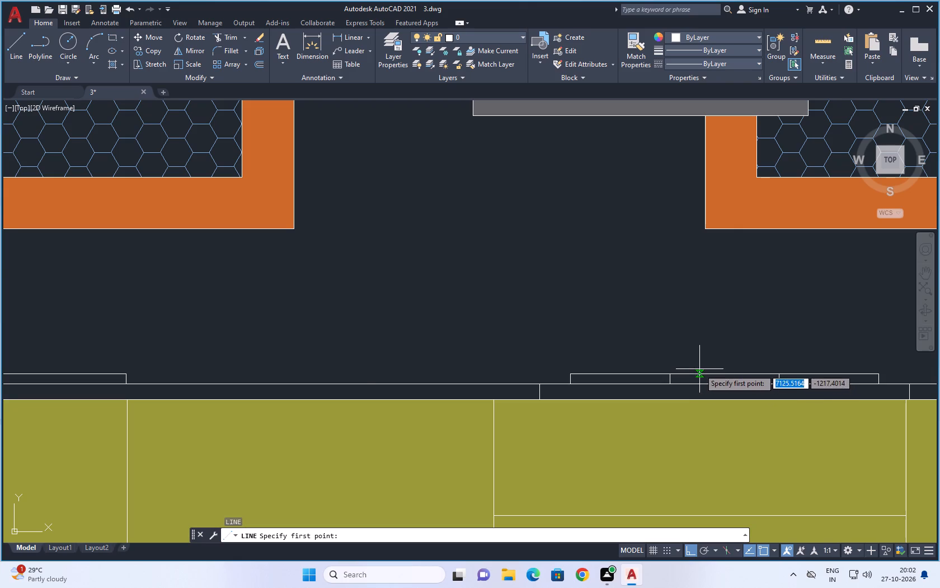
scroll(699, 367, up, 3)
click(615, 395)
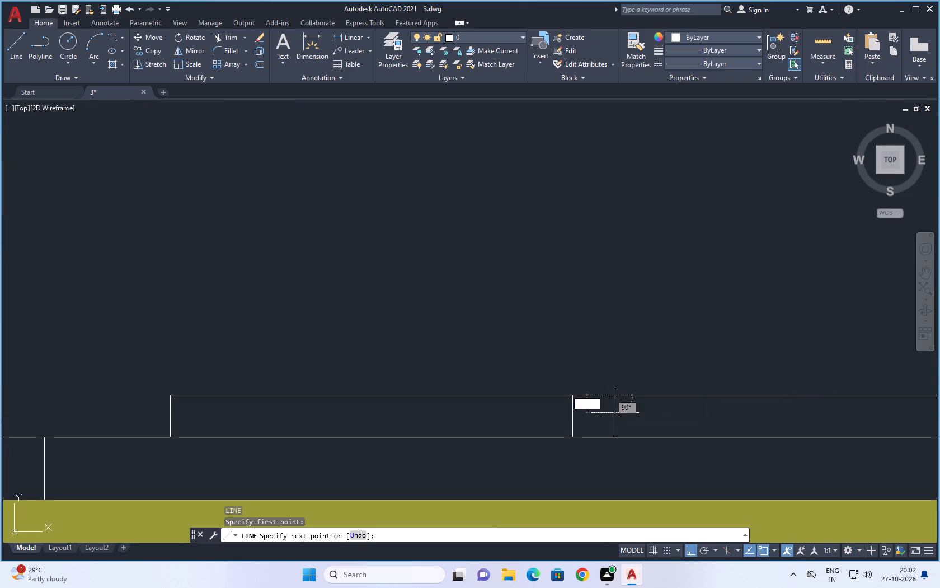
click(616, 438)
key(space)
Mirror the second left divider about the hob outline's vertical centreline, keeping the original.
scroll(566, 413, down, 2)
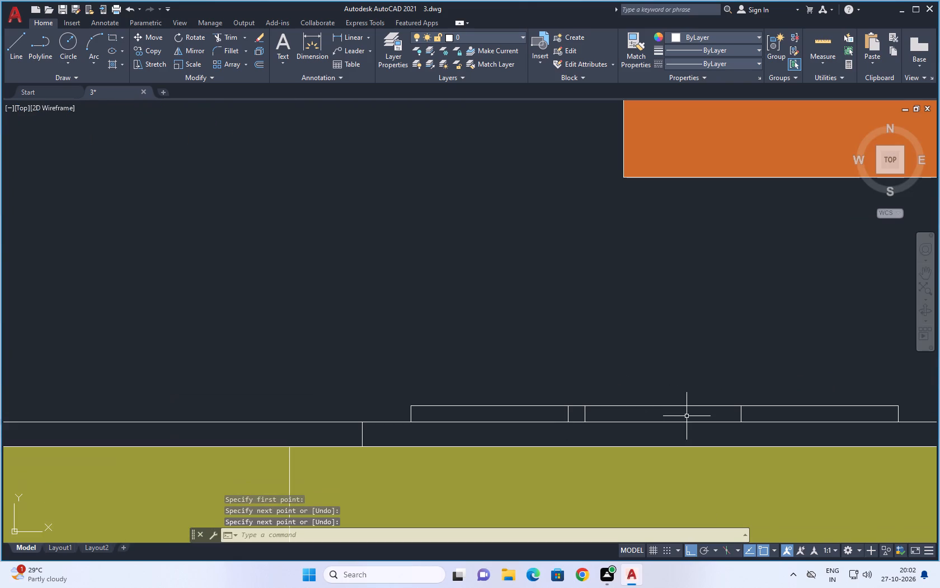
click(584, 412)
text(MI)
key(space)
click(652, 405)
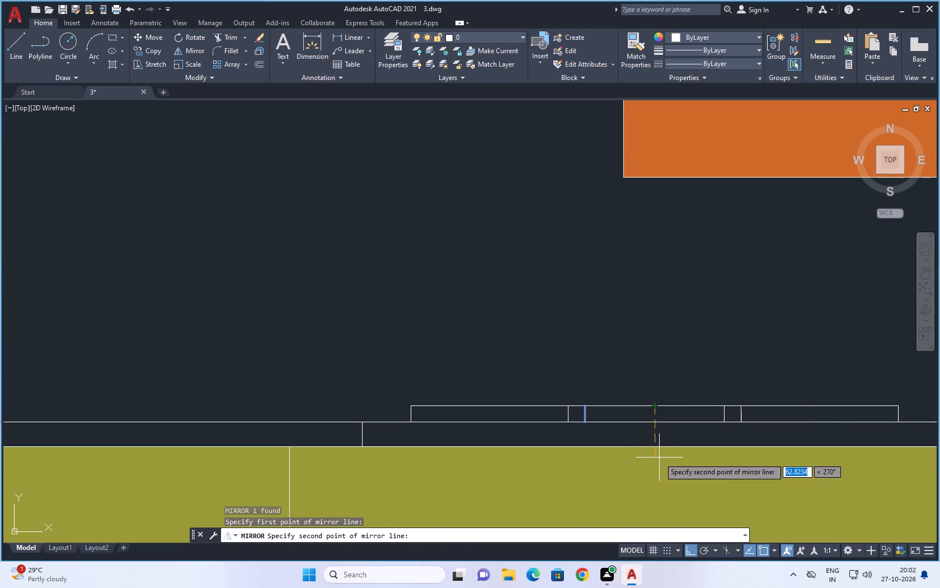
click(659, 458)
key(space)
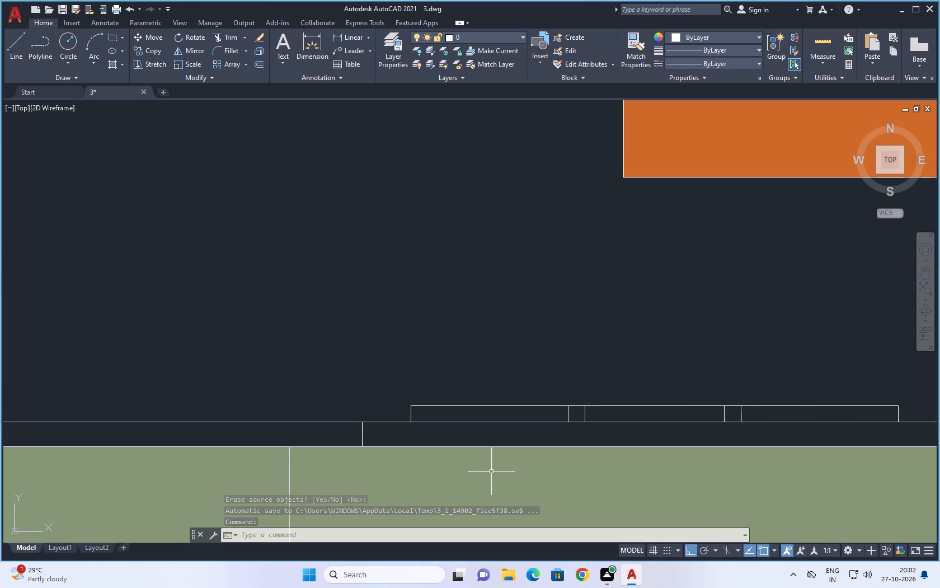
key(Escape)
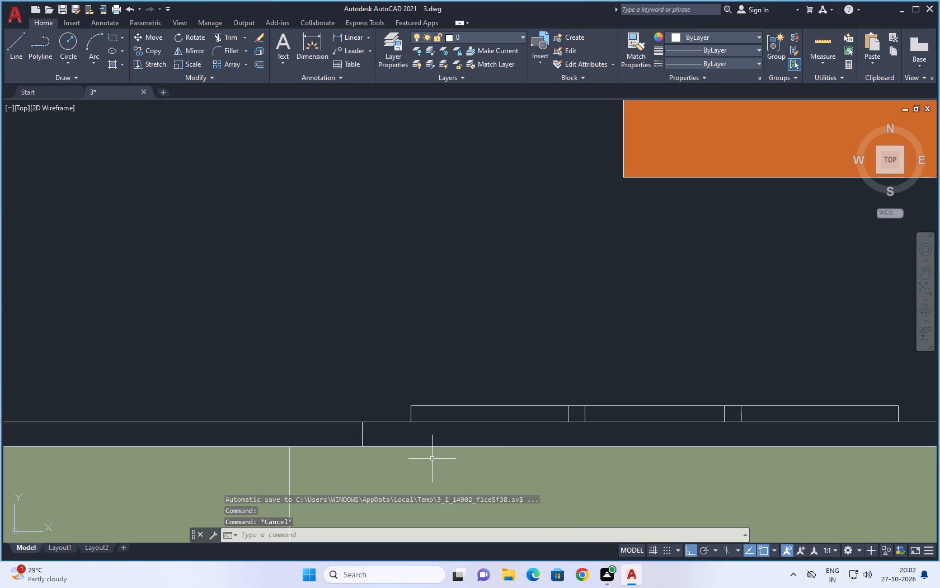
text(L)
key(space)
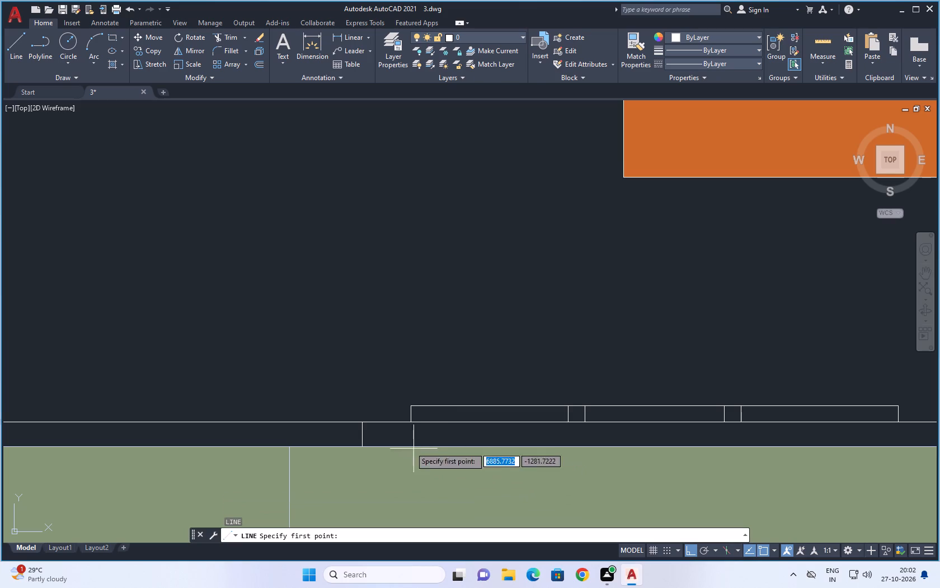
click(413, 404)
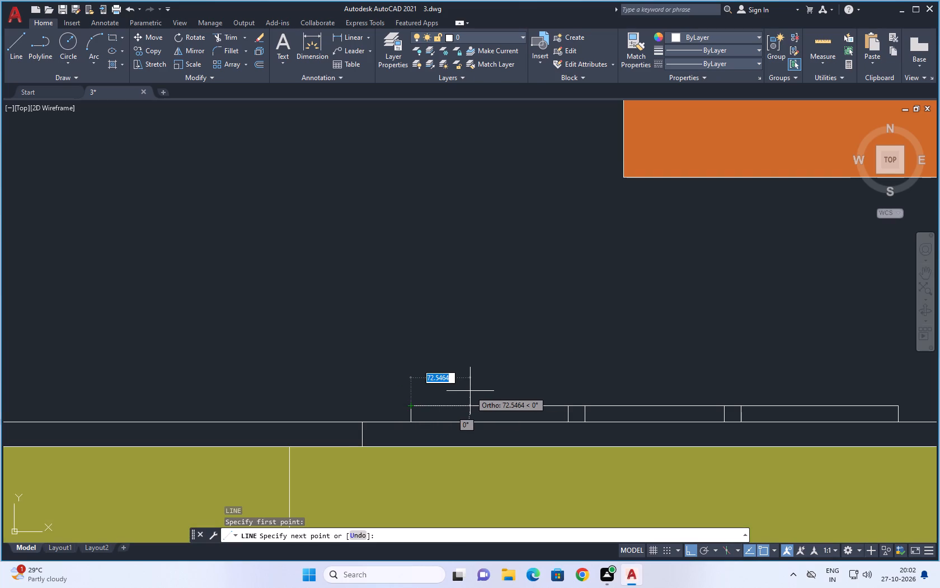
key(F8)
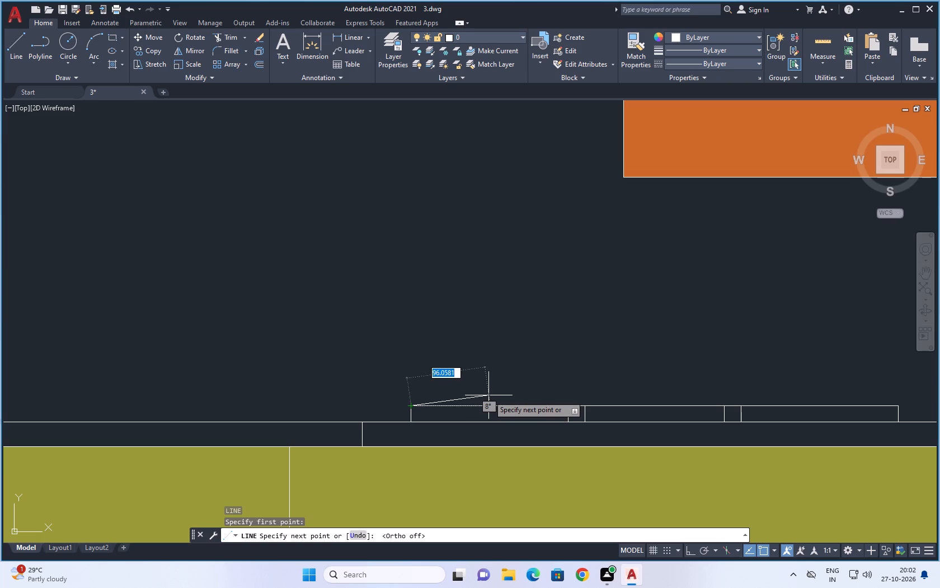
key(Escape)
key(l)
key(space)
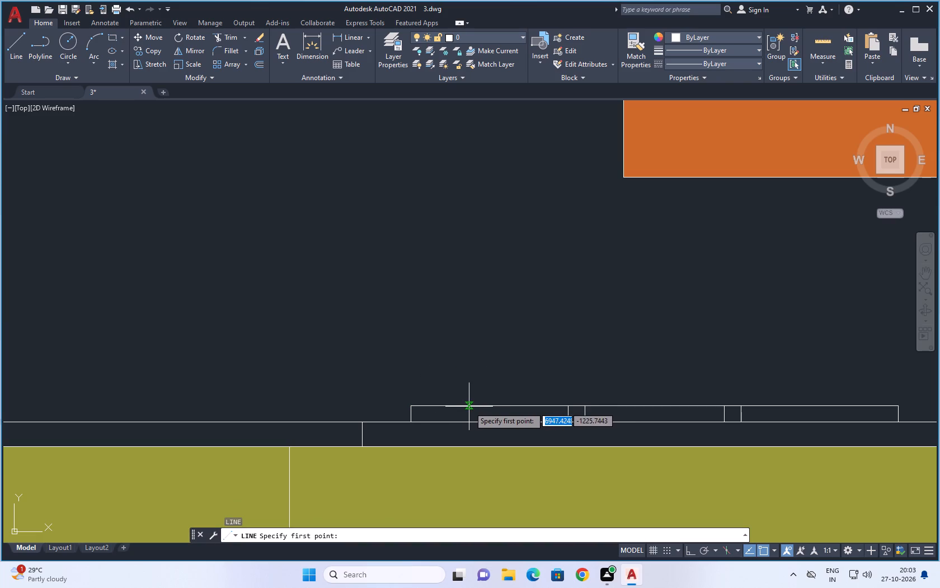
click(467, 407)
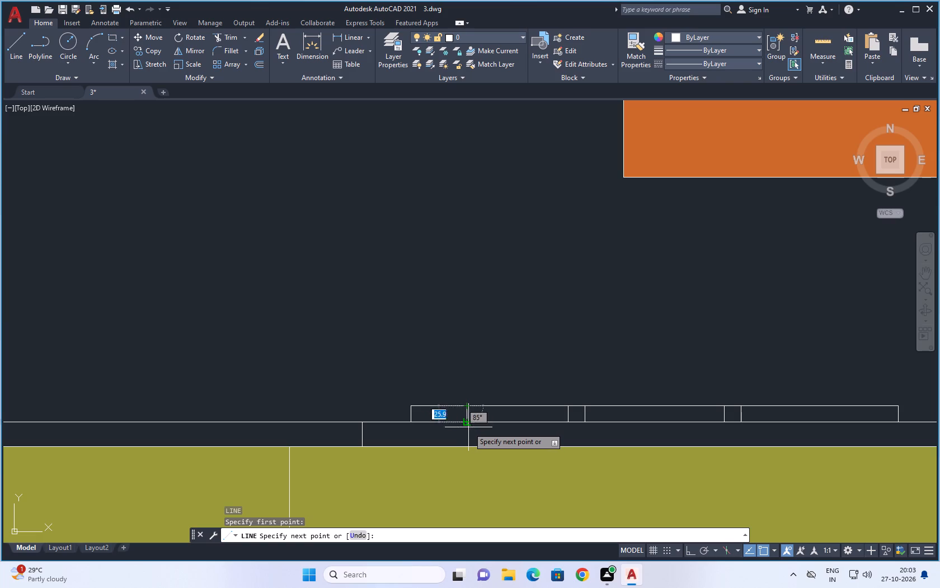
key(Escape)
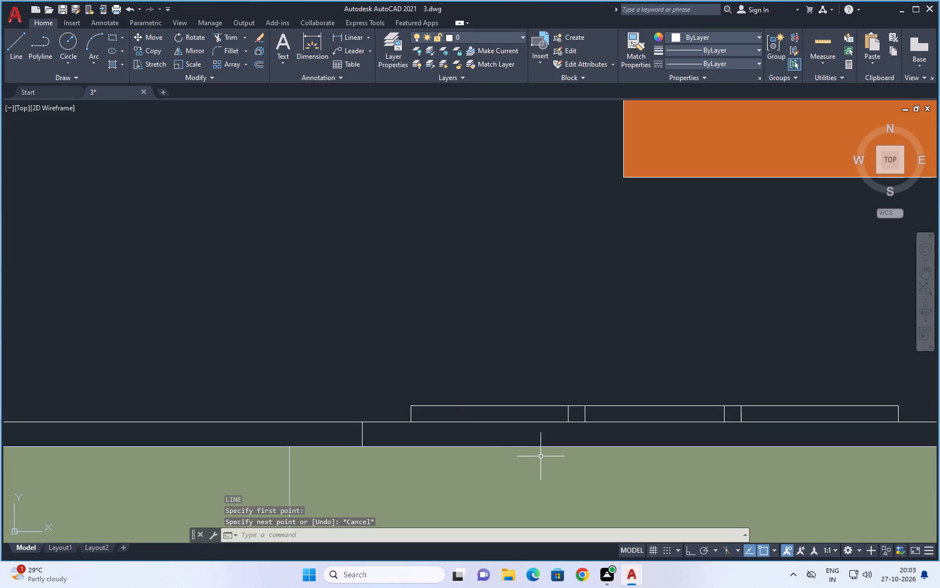
Draw a narrow upright rectangle about 38 high on the sink outline's top edge, slightly left of its middle.
scroll(538, 435, down, 3)
middle_drag(579, 438, 587, 438)
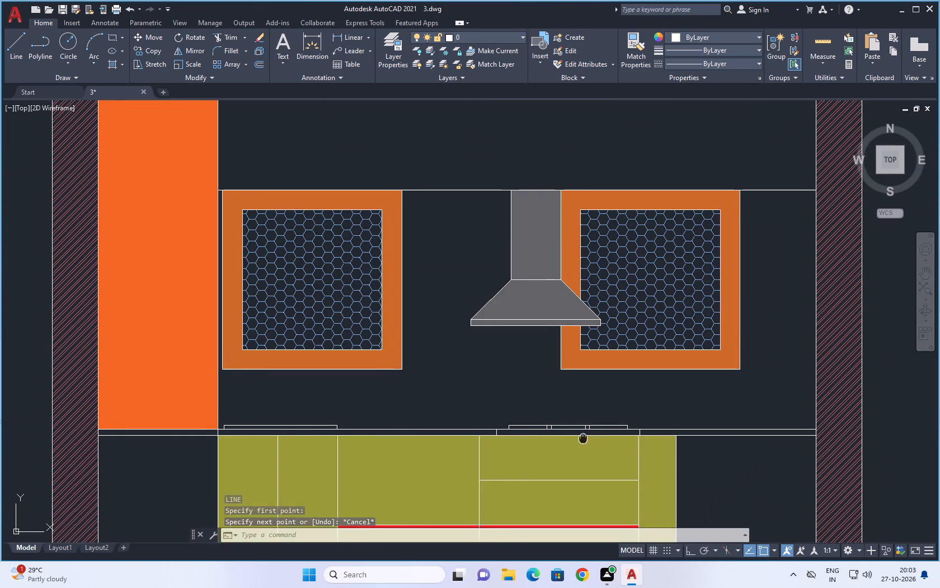
middle_drag(587, 438, 680, 438)
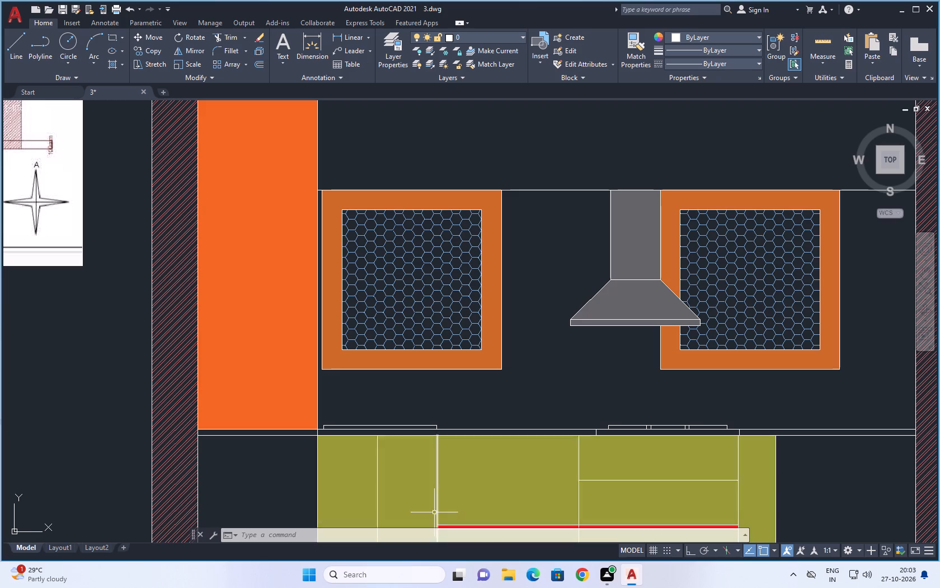
scroll(341, 427, up, 1)
key(Escape)
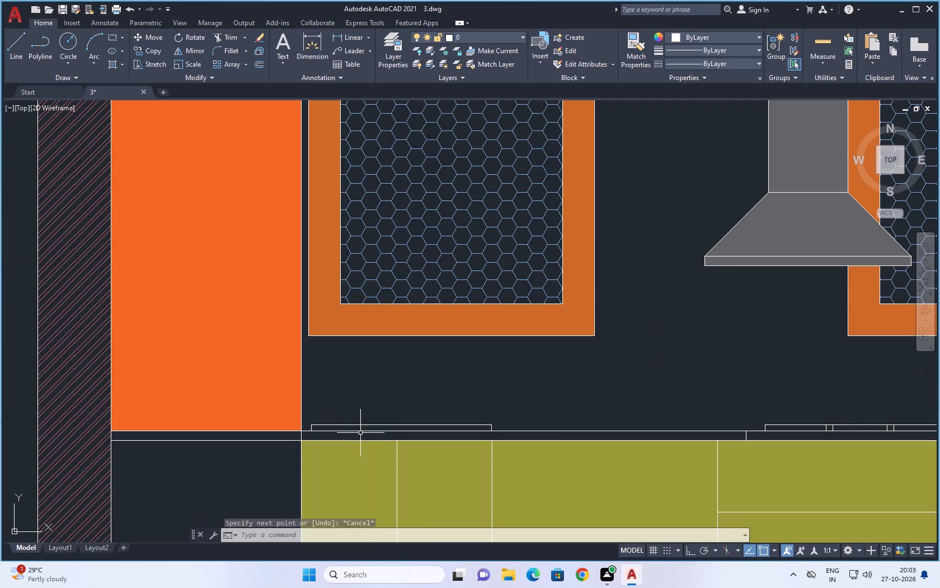
text(L)
key(space)
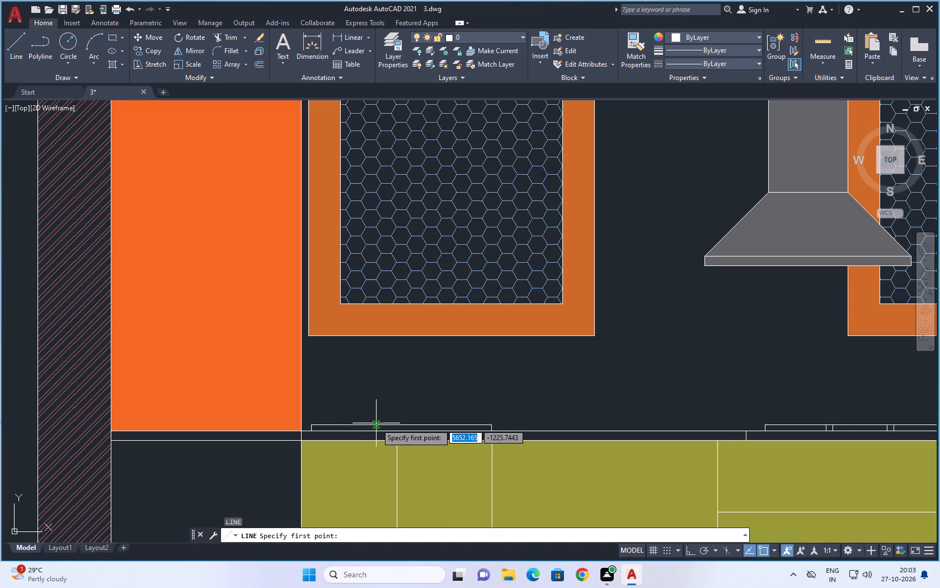
click(379, 424)
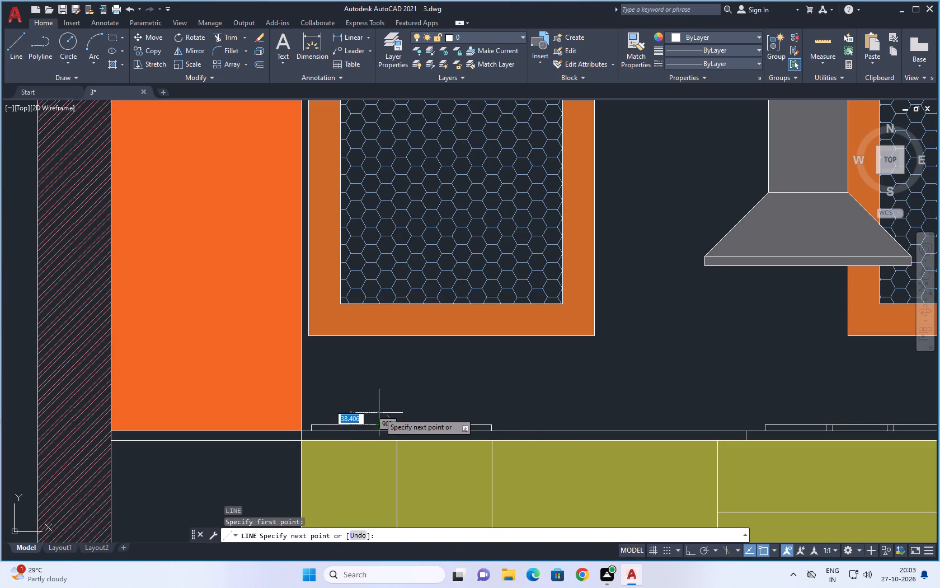
click(379, 413)
click(384, 413)
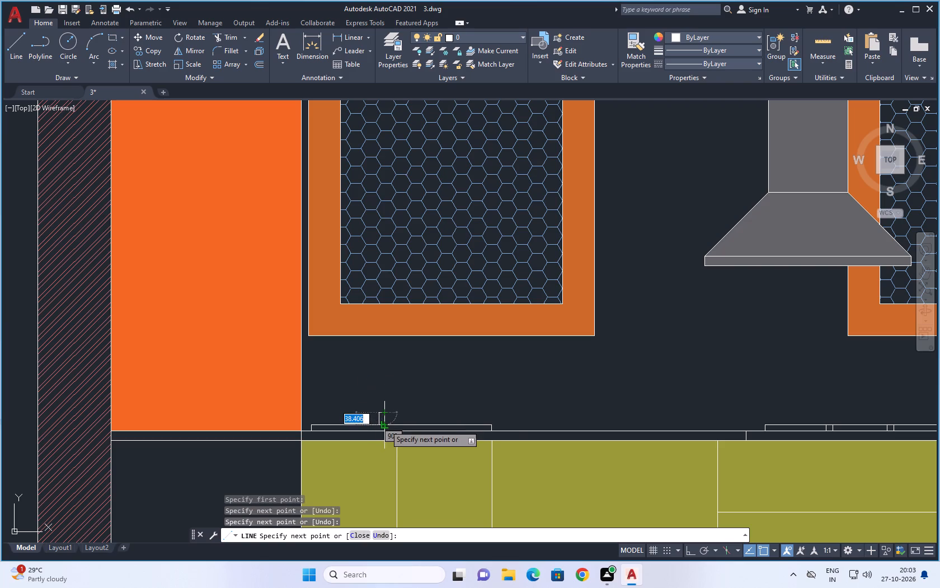
click(385, 425)
key(space)
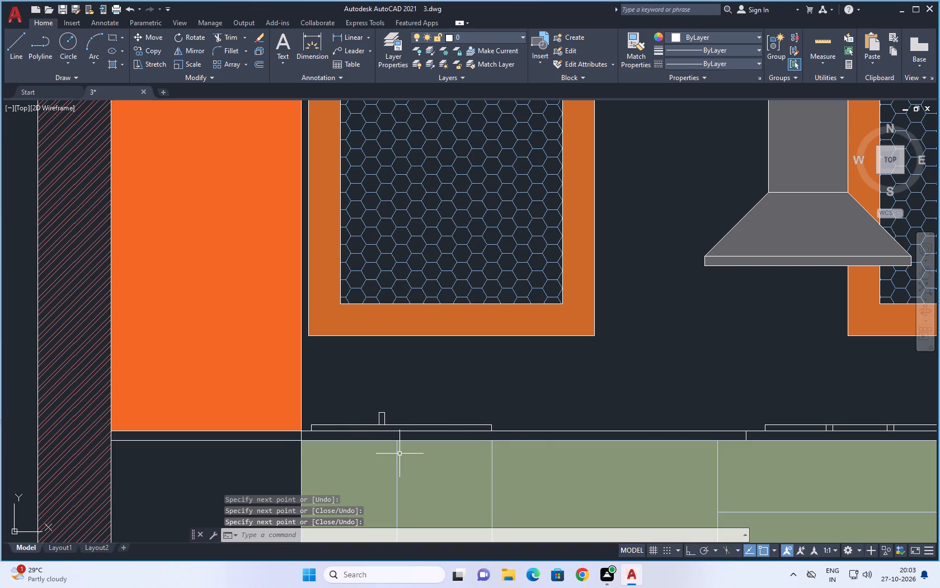
Draw a taller, slightly wider upright against the small rectangle's right side, ending on the sink outline's top edge.
text(L)
key(space)
click(384, 412)
click(384, 402)
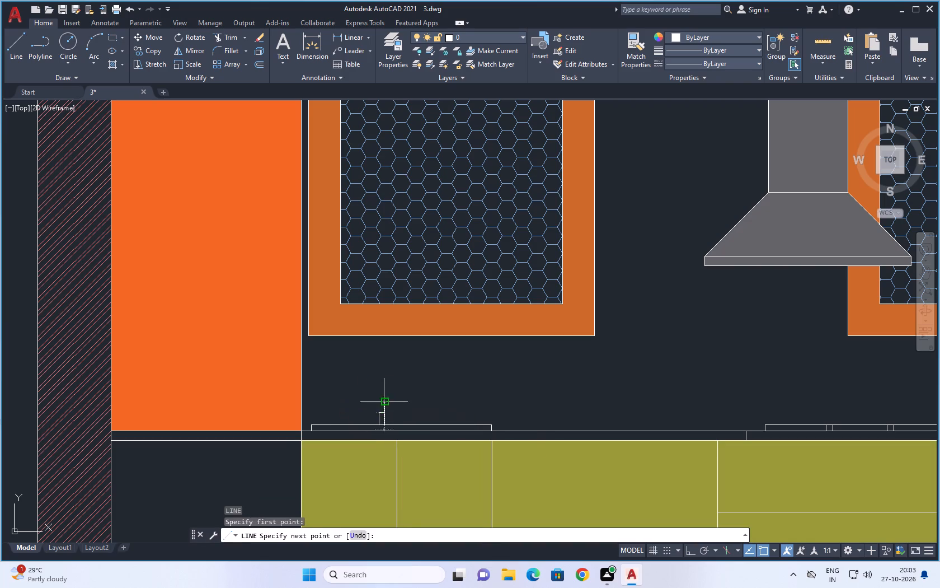
click(392, 403)
click(393, 426)
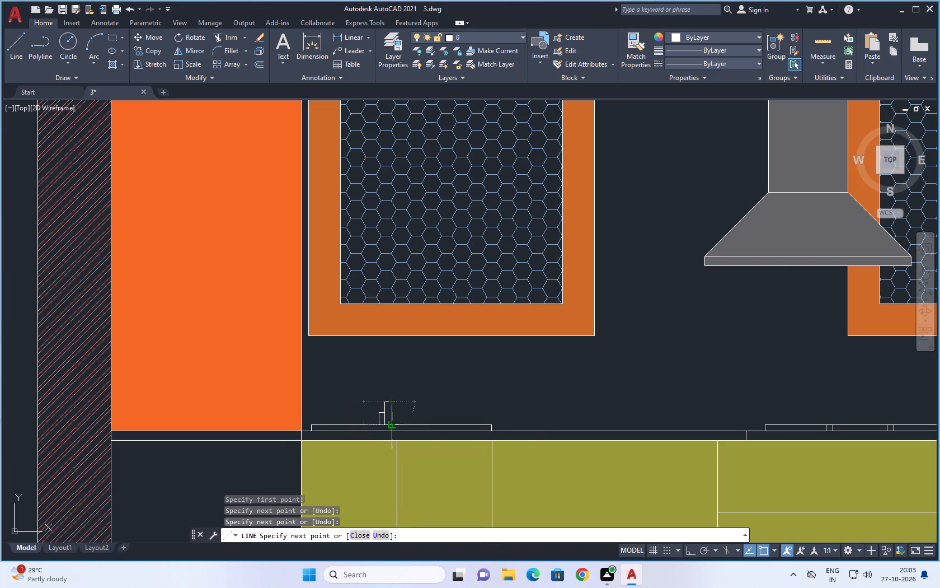
key(space)
Move the short rectangle's top line across to the right side of the tall upright at the same height.
scroll(386, 425, up, 2)
drag(372, 393, 372, 396)
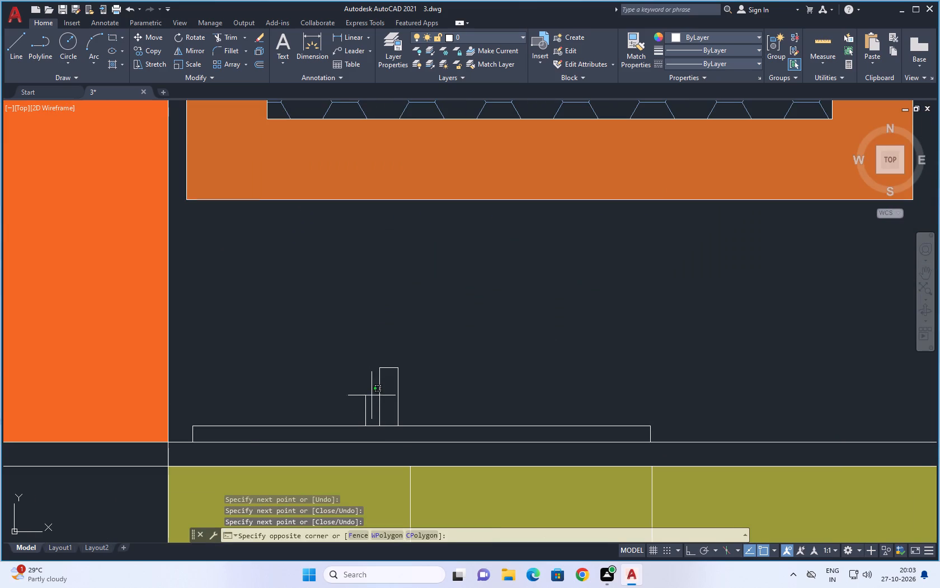
drag(372, 396, 360, 410)
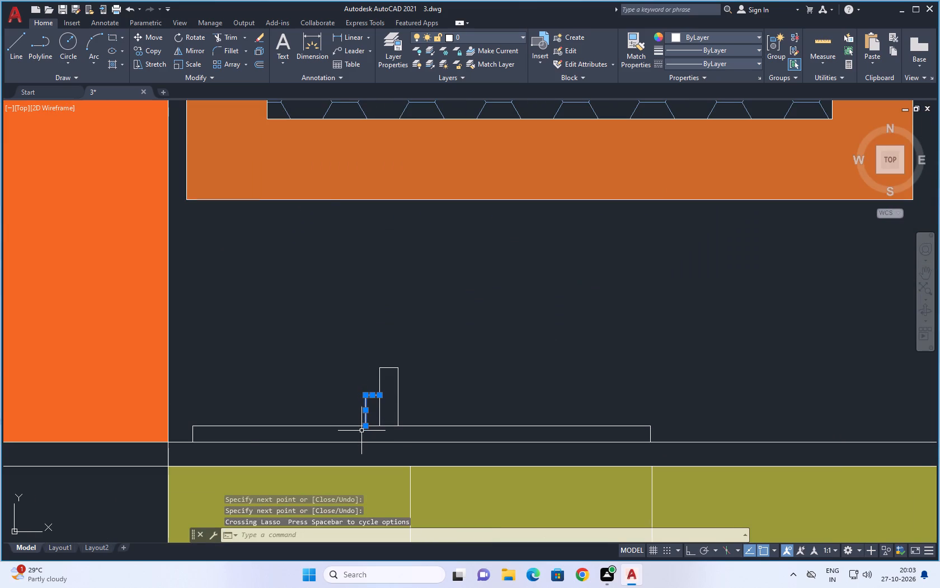
key(Escape)
click(372, 395)
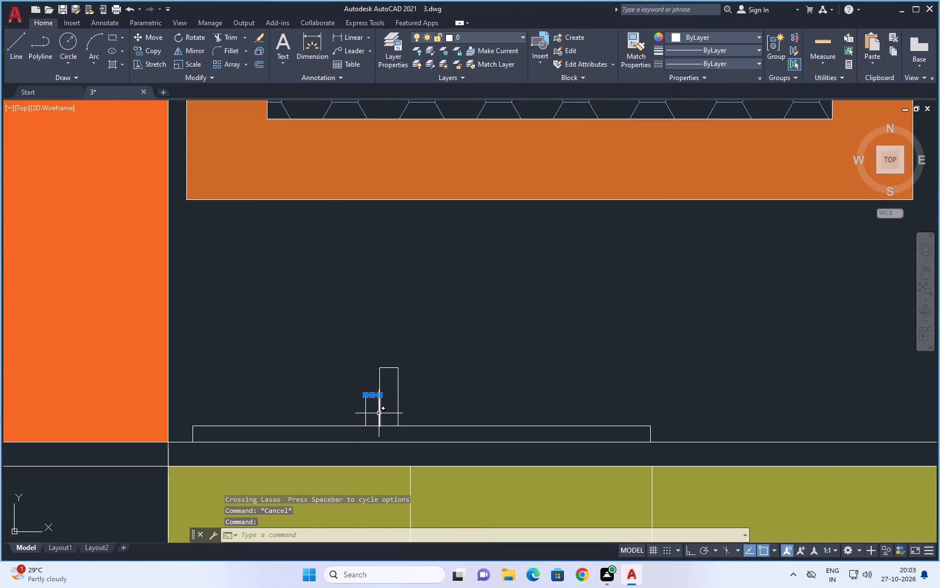
text(M)
key(space)
click(366, 396)
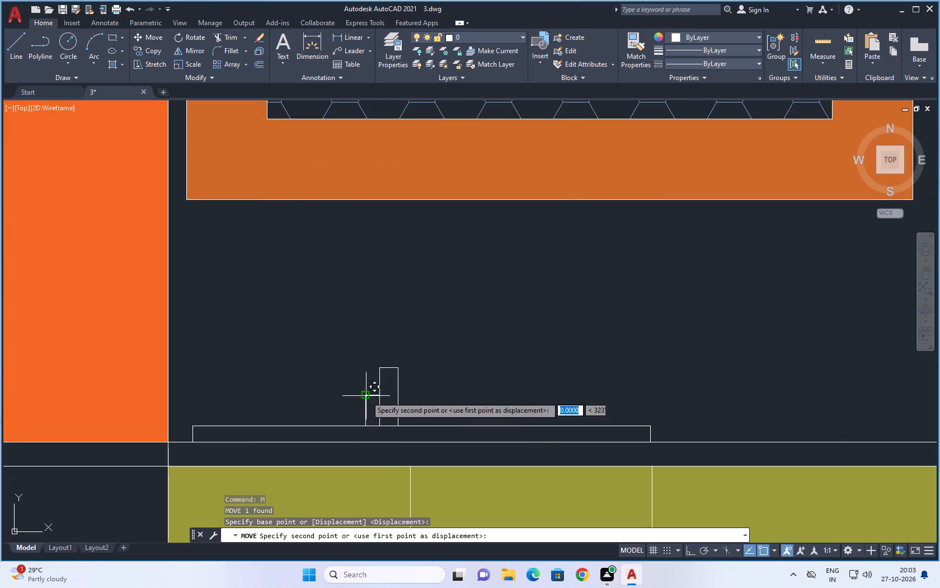
click(396, 396)
key(Escape)
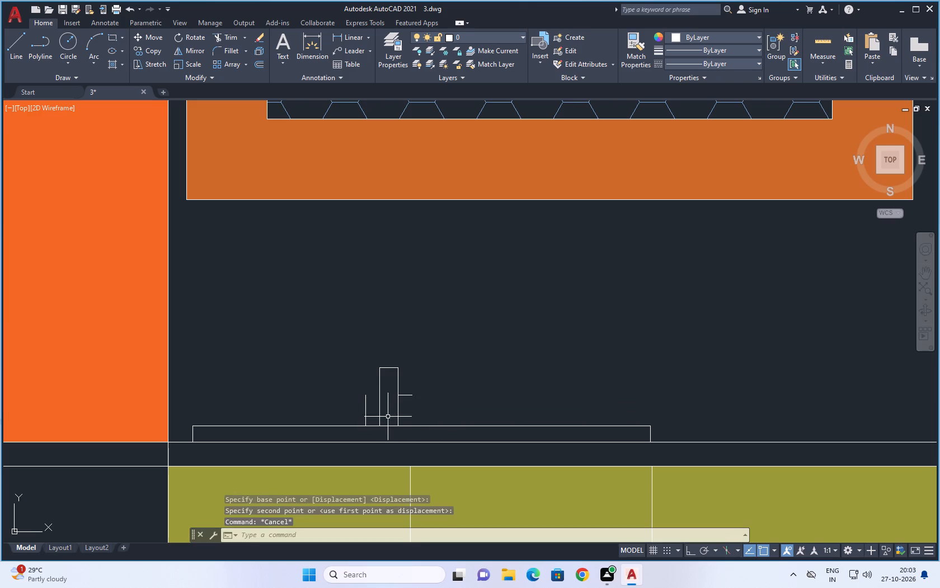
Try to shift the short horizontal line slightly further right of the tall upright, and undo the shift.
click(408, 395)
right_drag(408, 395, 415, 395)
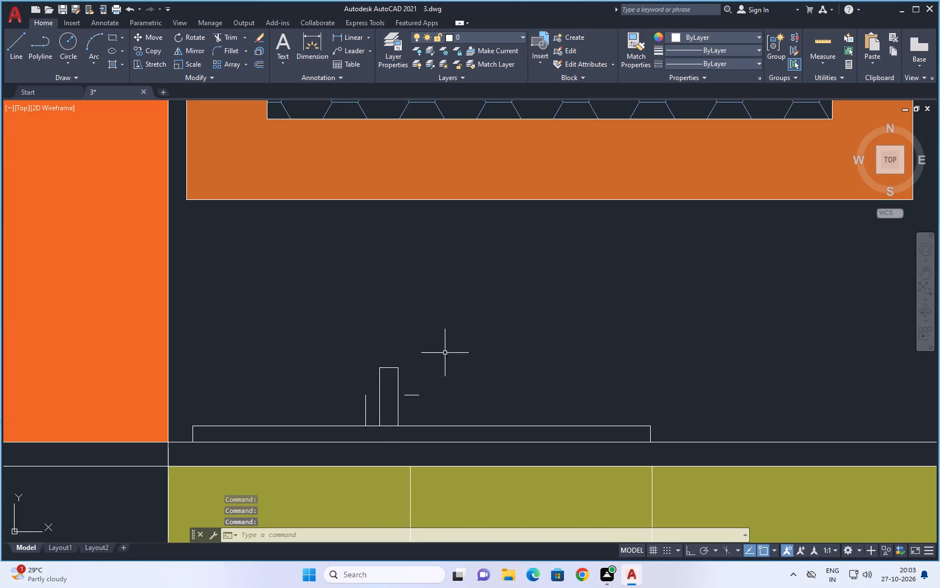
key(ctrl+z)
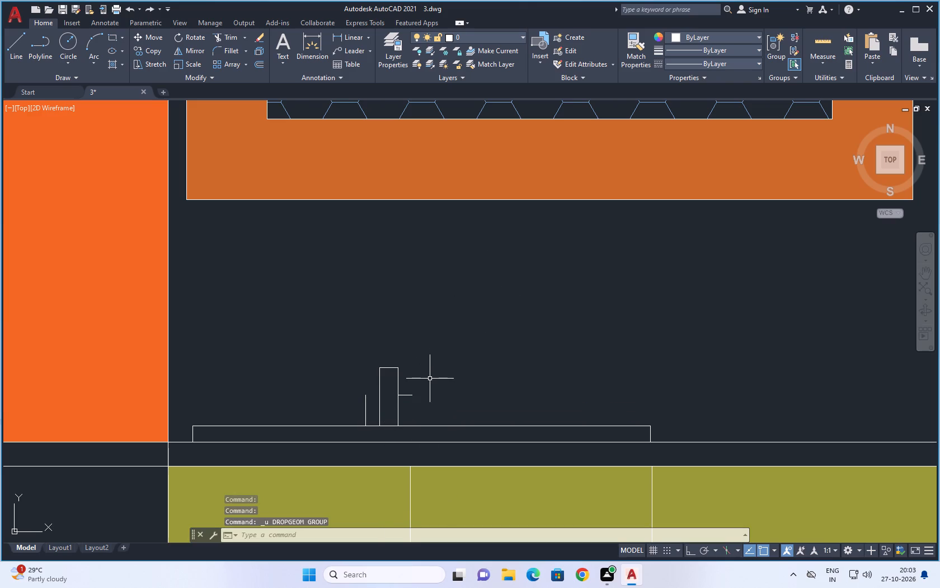
Draw a vertical line from the short horizontal line's free end down to the sink outline's top edge.
click(406, 396)
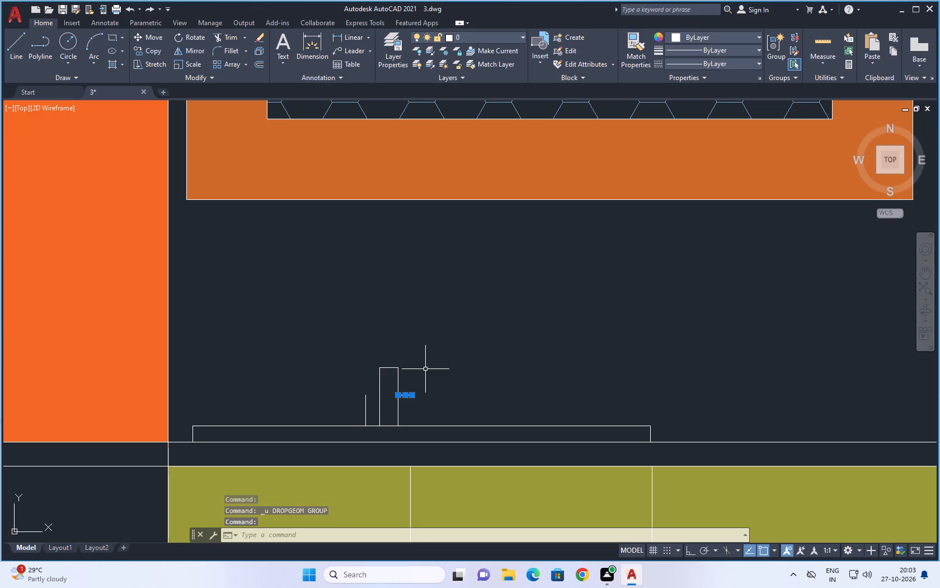
key(Escape)
text(L)
key(space)
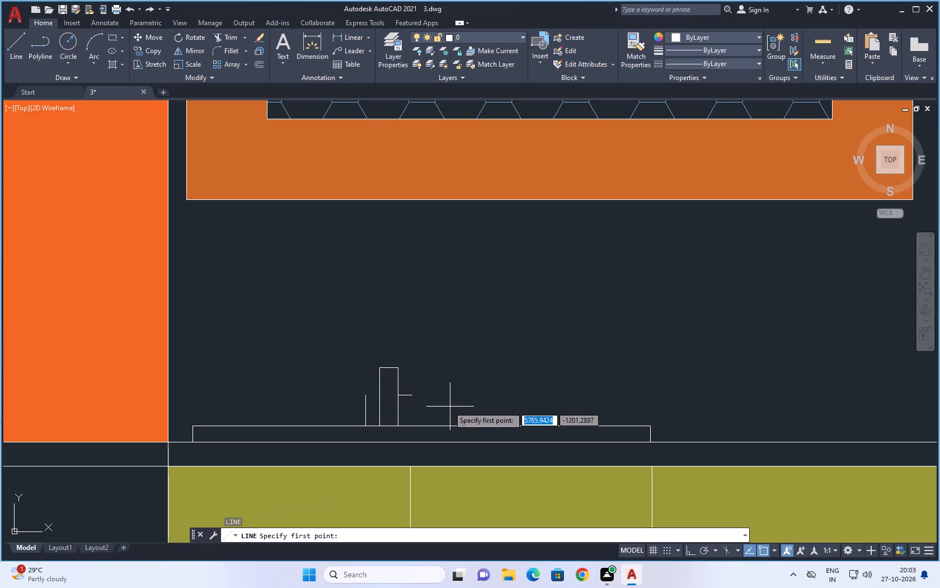
click(410, 396)
click(412, 425)
key(Escape)
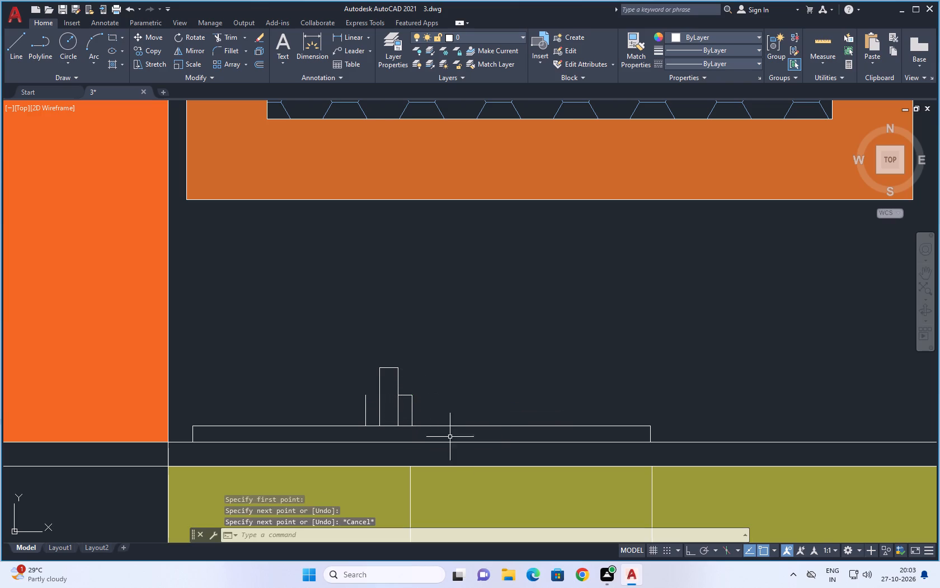
Draw a horizontal line closing the top of the short piece on the tall upright's left side.
key(l)
key(space)
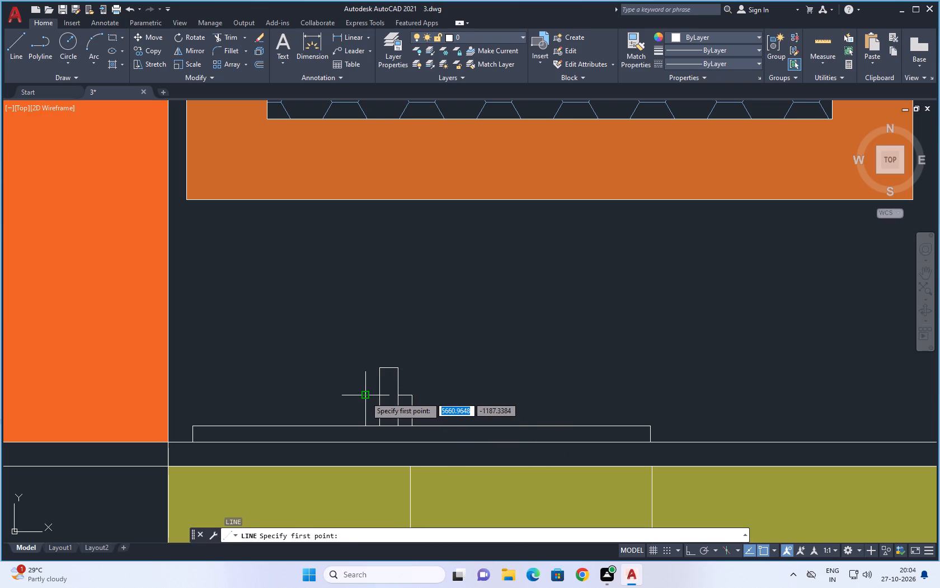
click(365, 396)
click(383, 396)
key(Escape)
Hatch the wall area around the wall cabinets and hood, above the worktop, with the ANGLE pattern, ByLayer colour and scale 15.
scroll(487, 381, down, 3)
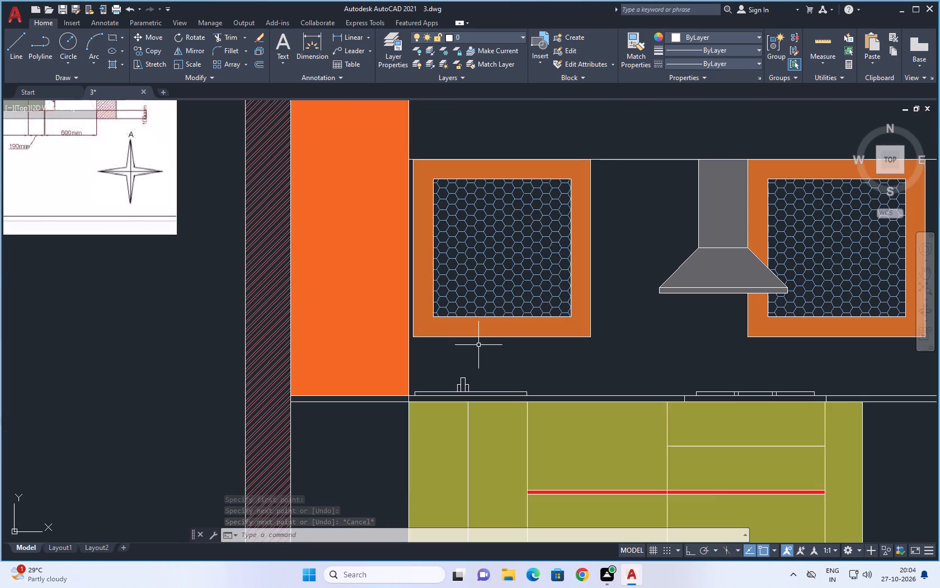
scroll(477, 354, down, 1)
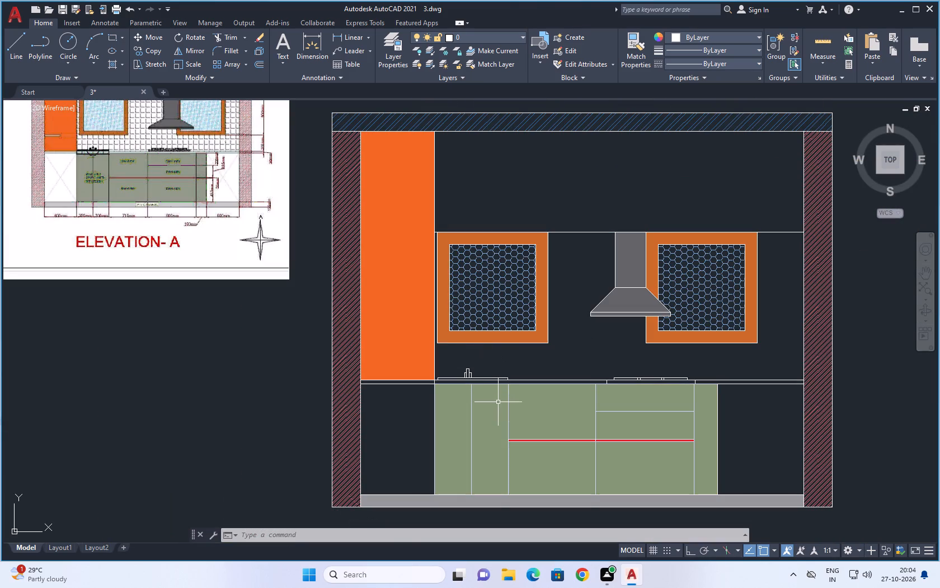
key(h)
key(space)
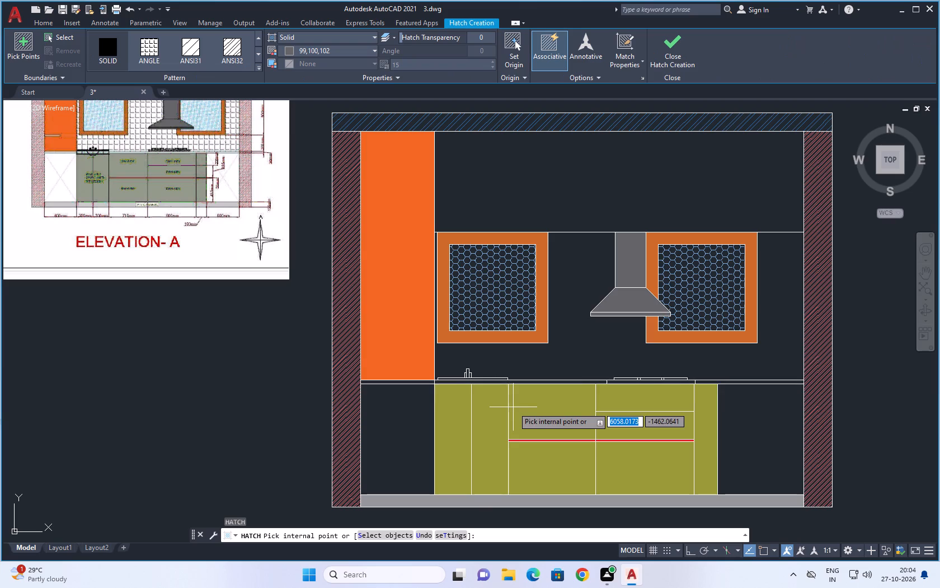
click(154, 49)
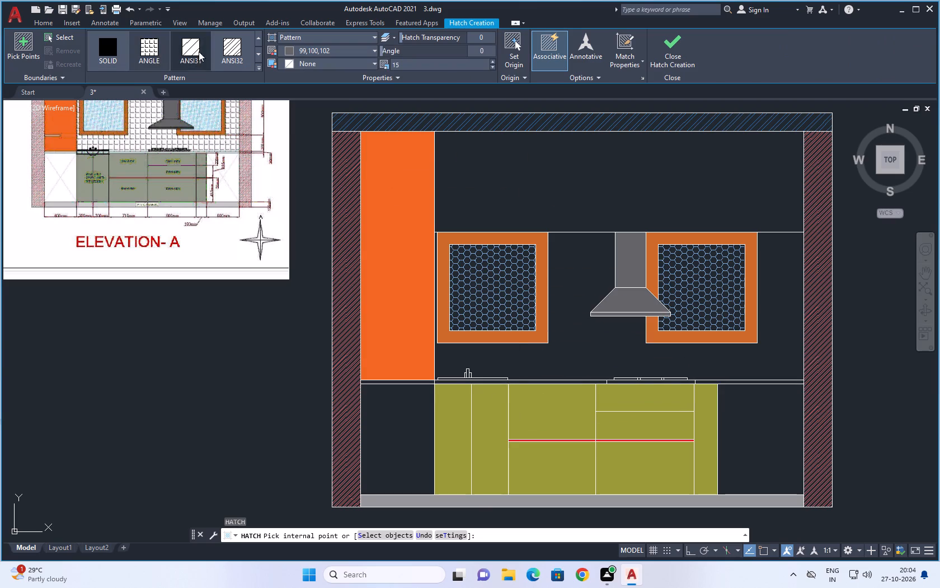
click(307, 46)
click(293, 62)
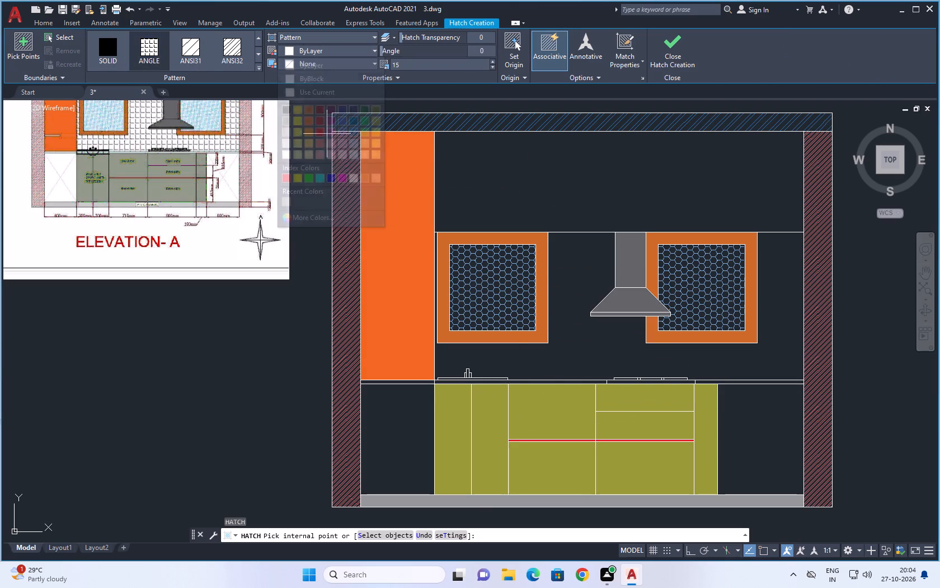
click(576, 353)
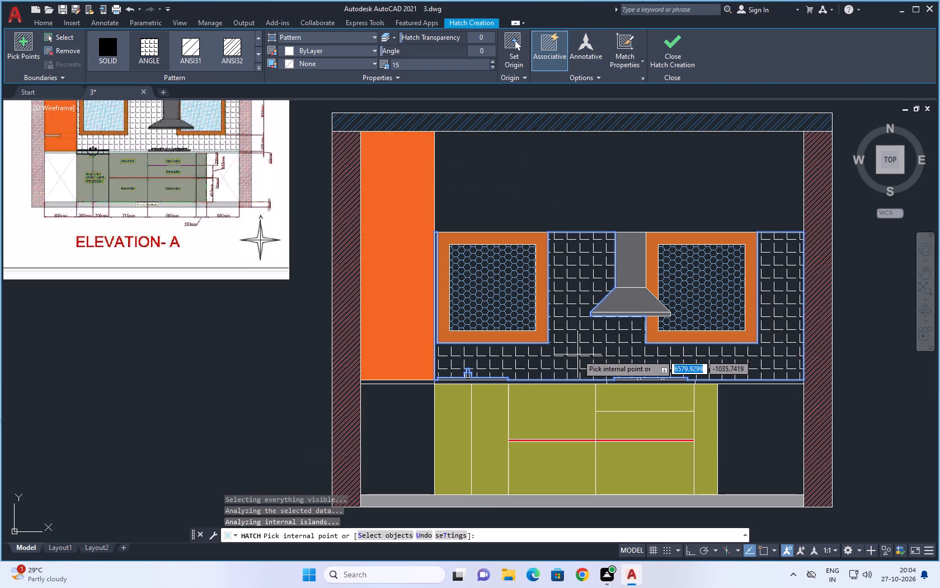
click(670, 48)
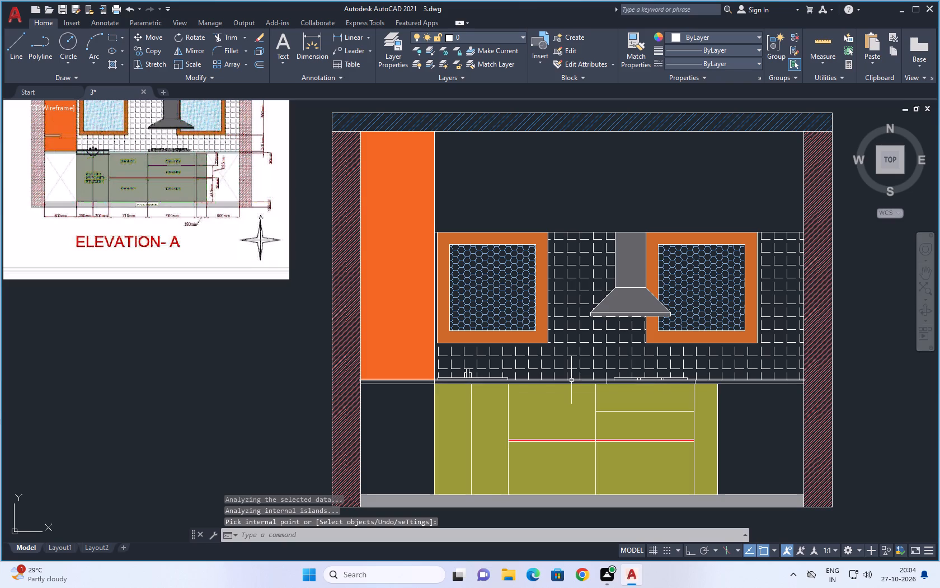
Start a Solid hatch in ByLayer colour and fill the tap's tall upright and both short side pieces above the sink.
scroll(499, 370, up, 3)
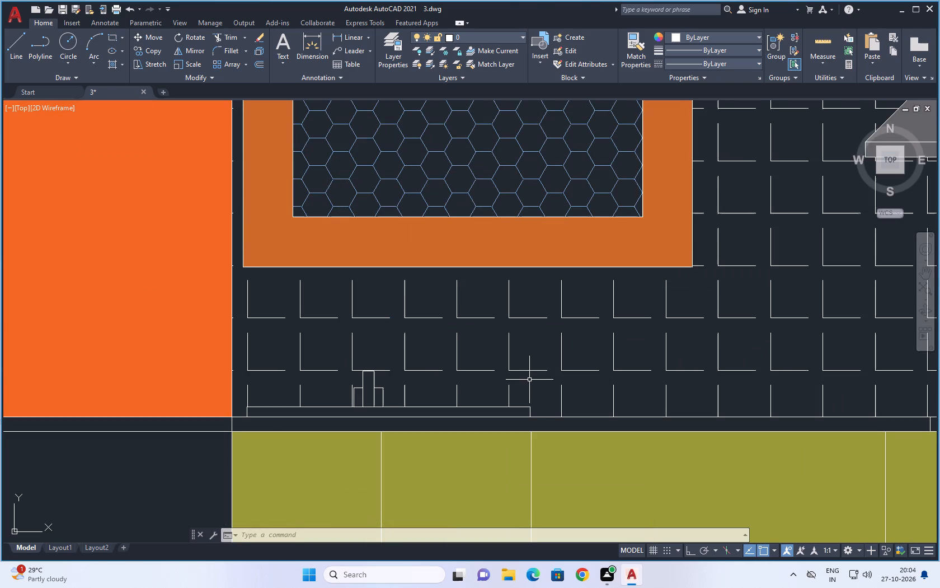
scroll(528, 378, down, 1)
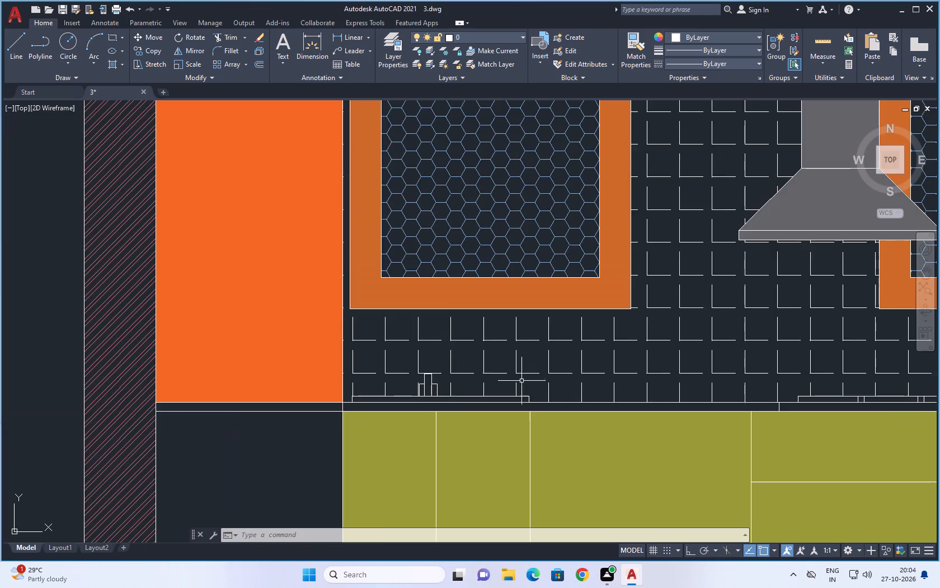
text(H)
key(space)
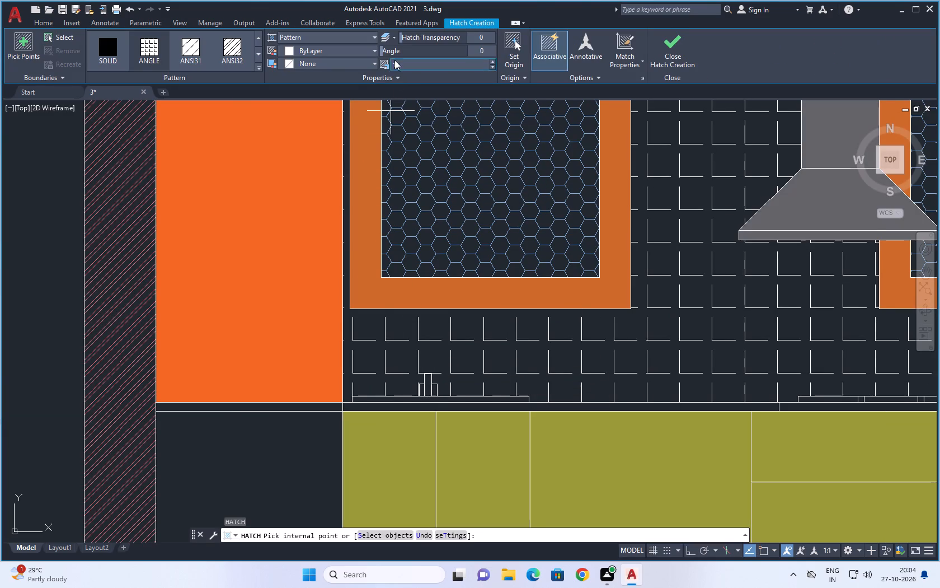
click(333, 48)
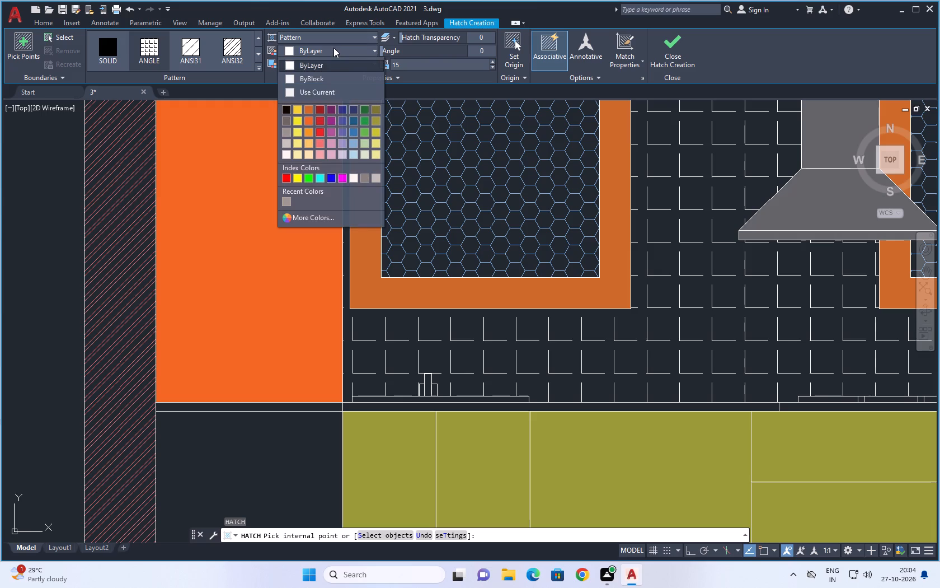
click(325, 61)
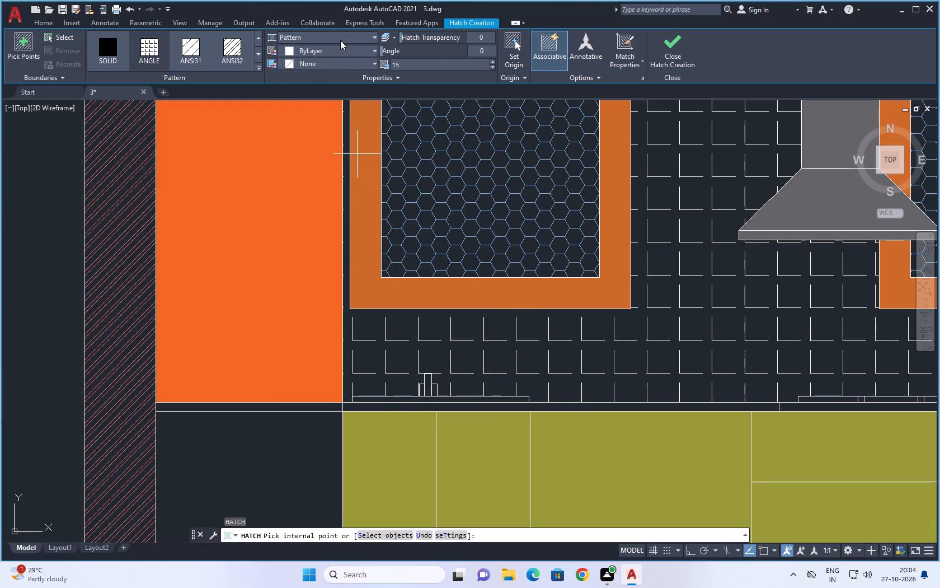
click(359, 35)
click(326, 46)
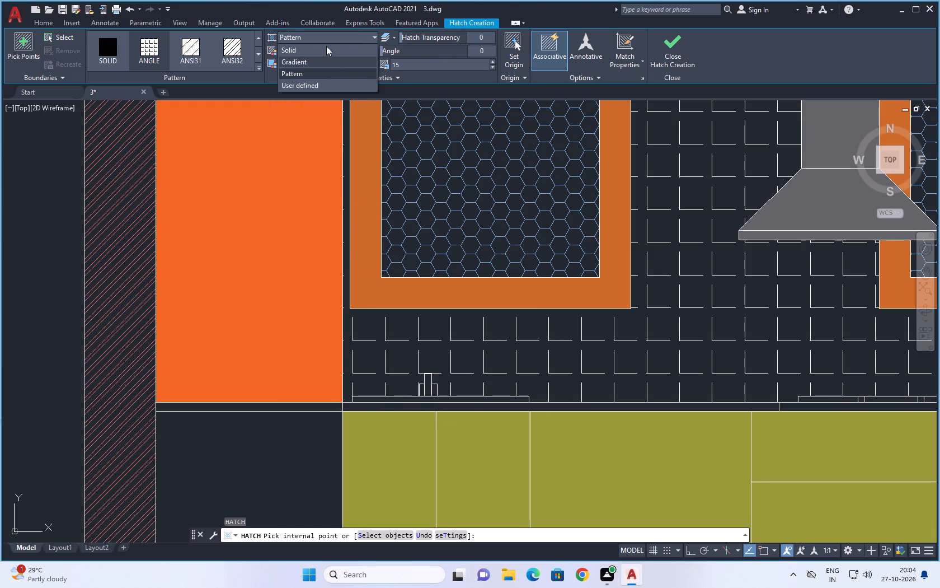
scroll(426, 396, up, 4)
click(429, 389)
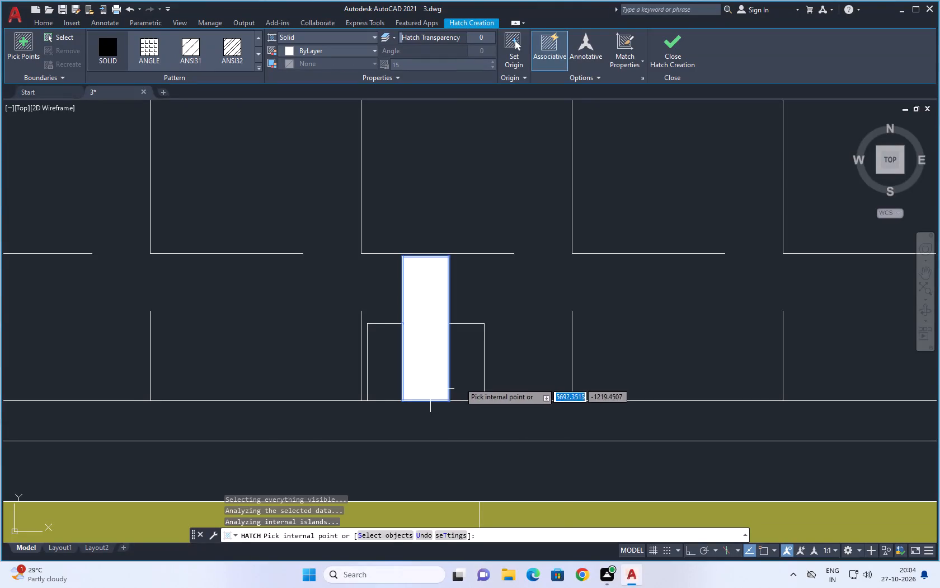
click(472, 378)
click(393, 383)
Add the two small squares within the hob outline on the worktop to the same solid hatch.
scroll(368, 382, down, 4)
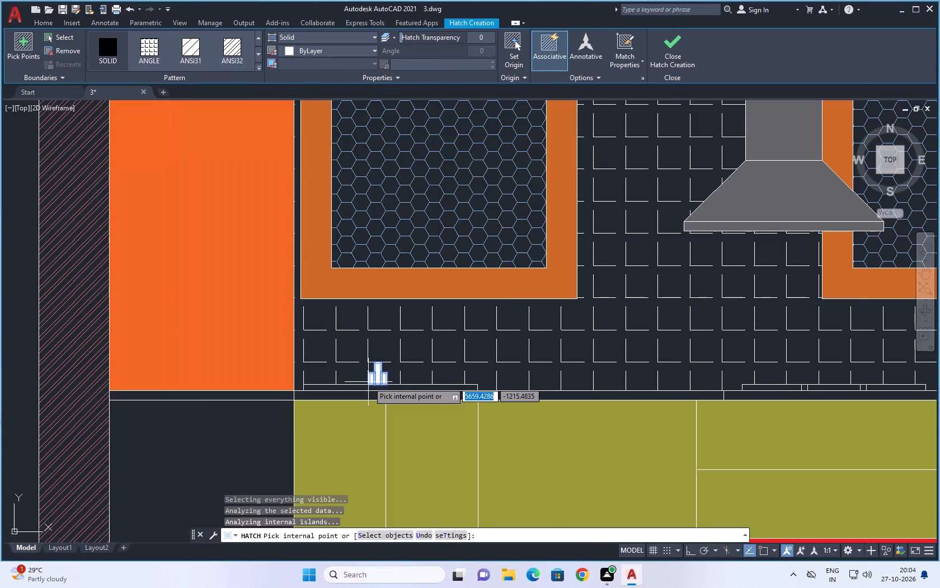
scroll(368, 382, down, 1)
scroll(692, 384, up, 3)
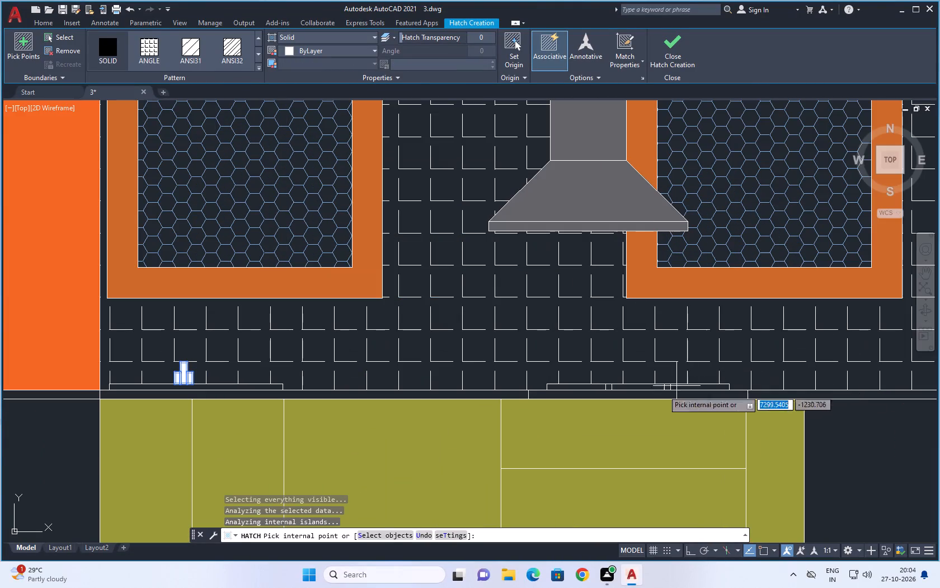
scroll(612, 386, up, 4)
click(570, 389)
scroll(568, 393, down, 3)
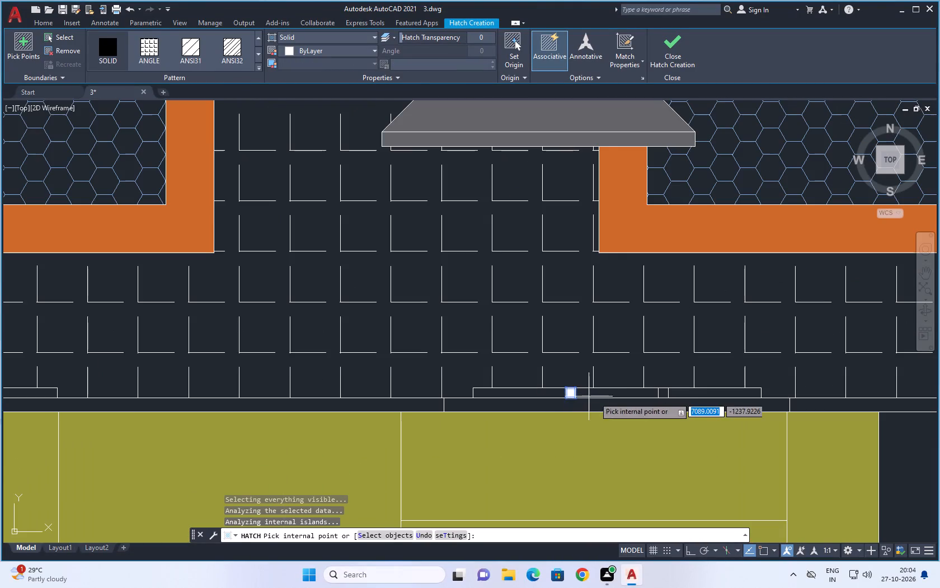
scroll(676, 396, up, 4)
click(627, 394)
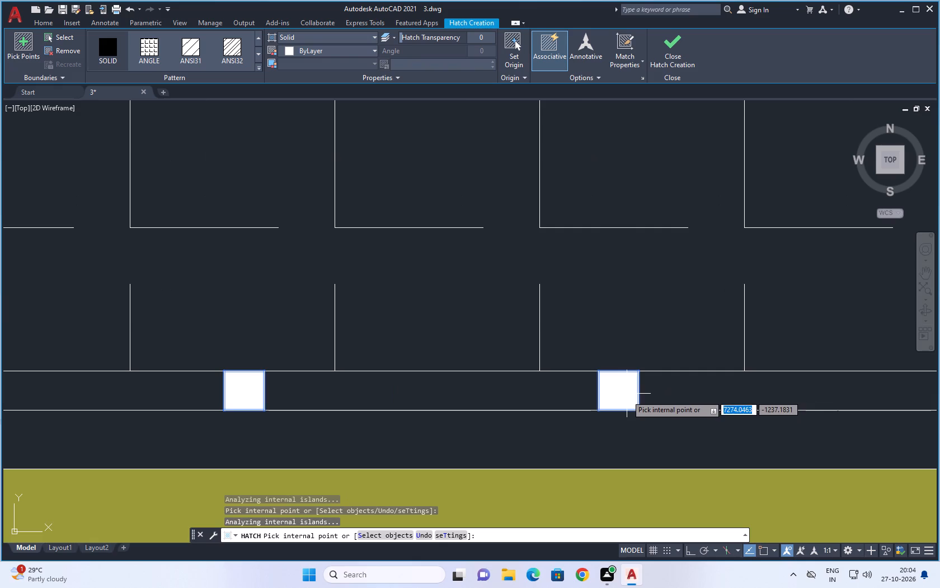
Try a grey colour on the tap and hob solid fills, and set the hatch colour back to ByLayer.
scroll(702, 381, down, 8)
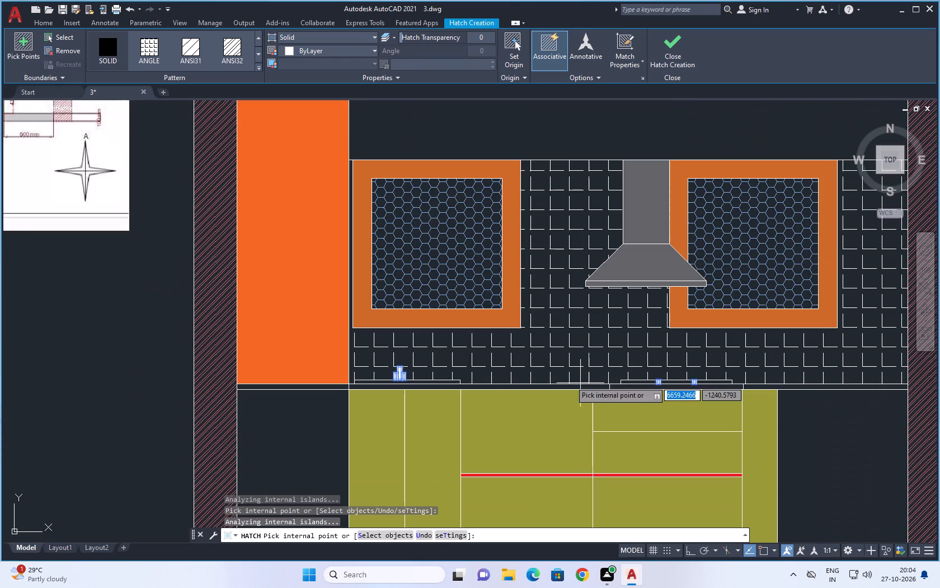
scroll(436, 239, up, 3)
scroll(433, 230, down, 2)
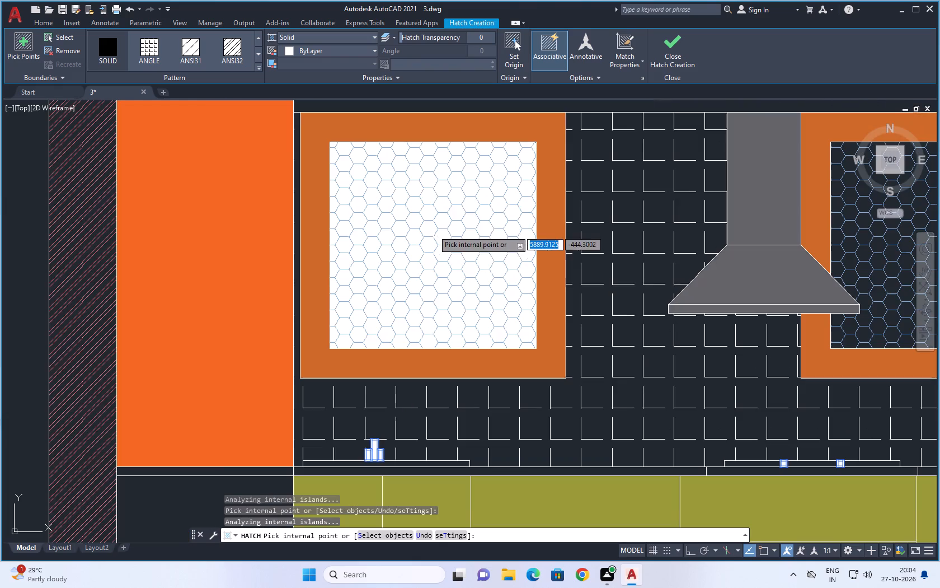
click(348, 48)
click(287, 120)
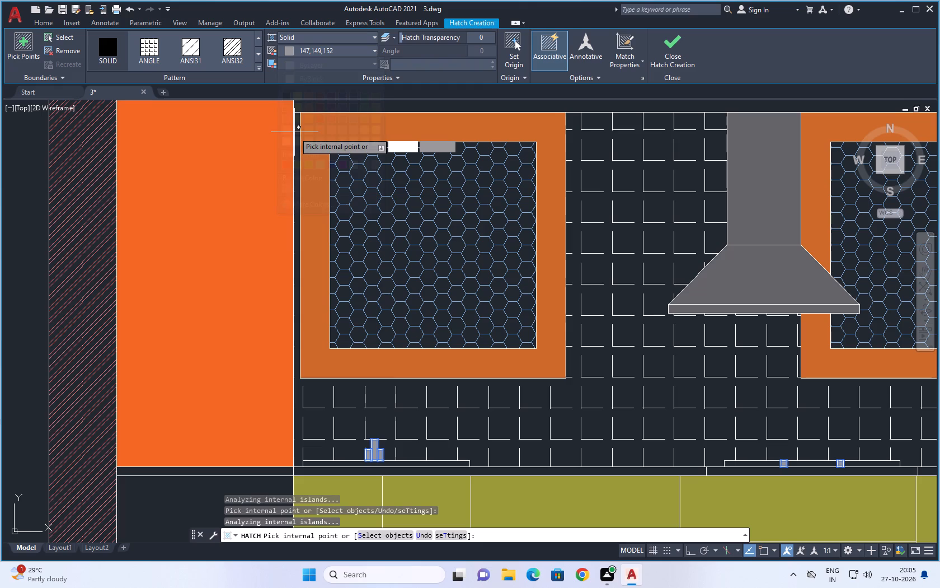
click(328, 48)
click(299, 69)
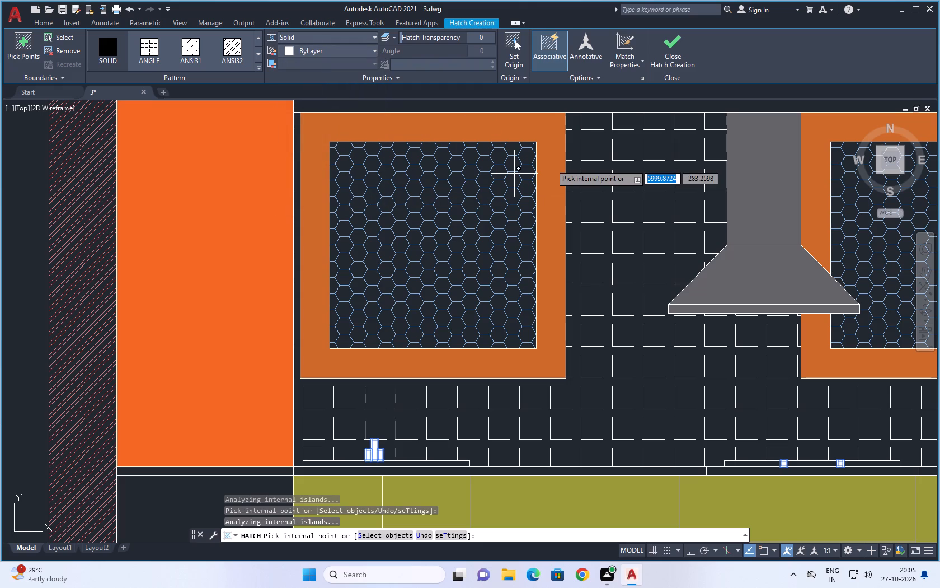
Finish the solid hatch on the tap and hob pieces and close hatch creation.
click(673, 57)
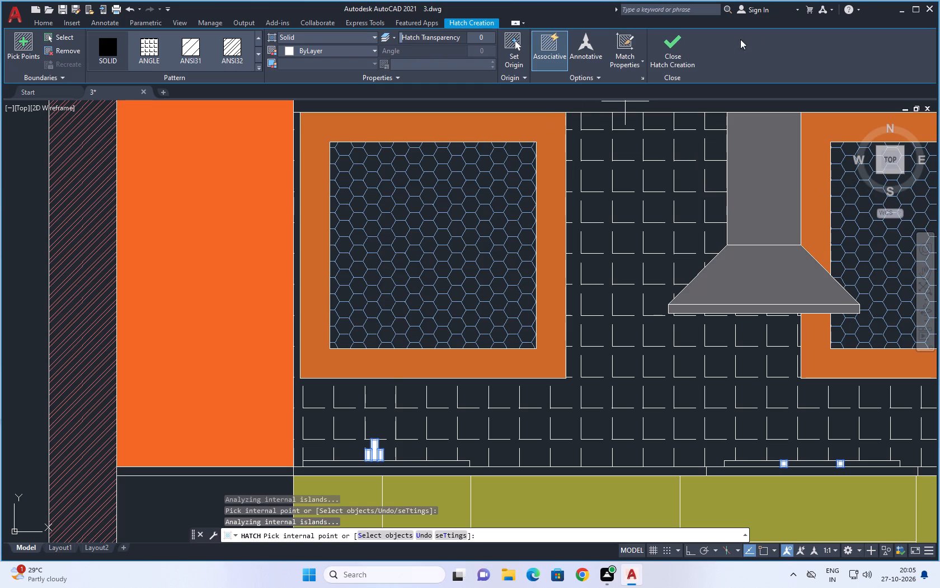
click(683, 59)
click(683, 60)
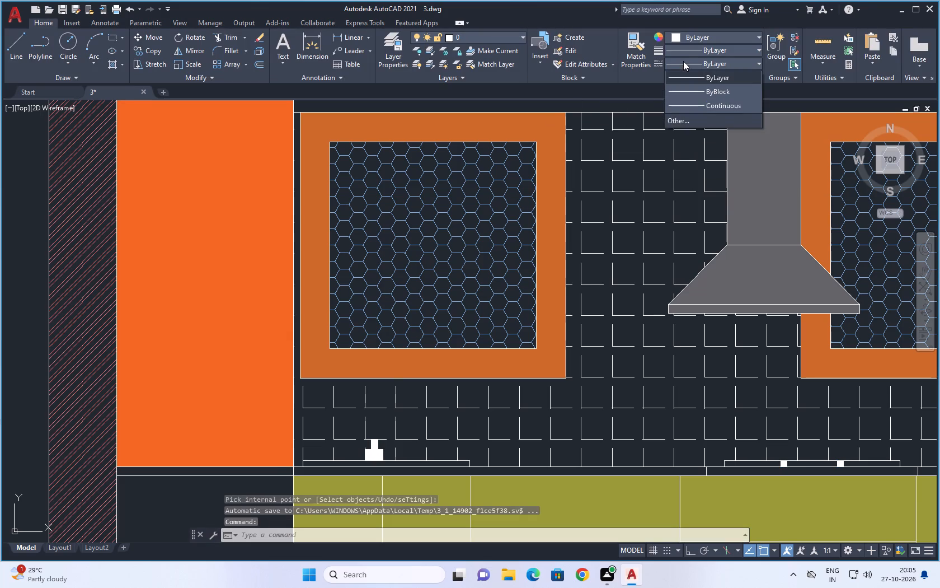
key(Escape)
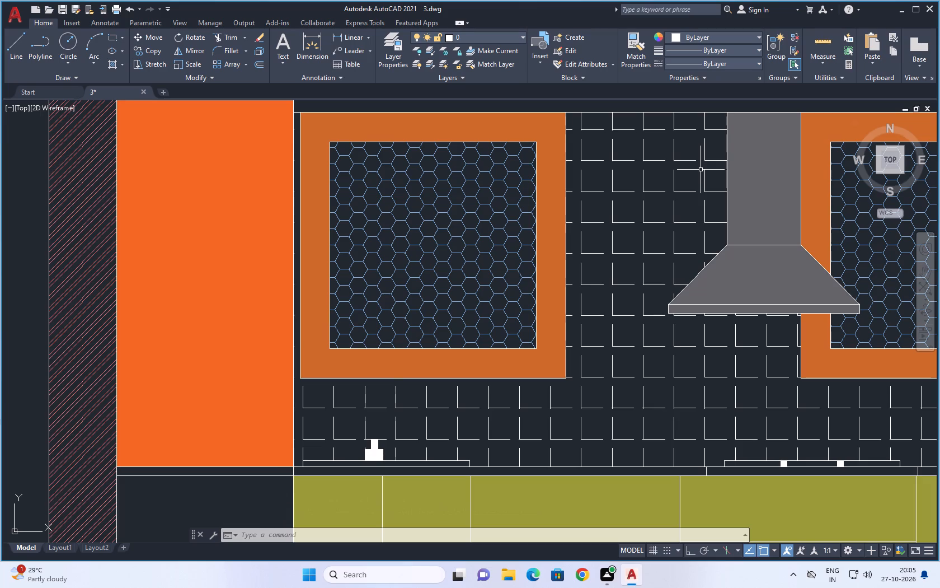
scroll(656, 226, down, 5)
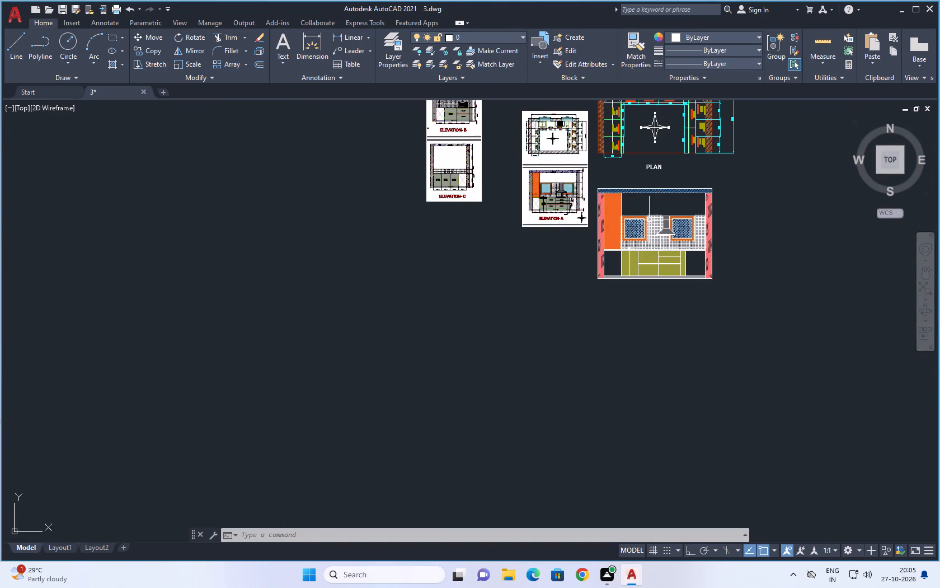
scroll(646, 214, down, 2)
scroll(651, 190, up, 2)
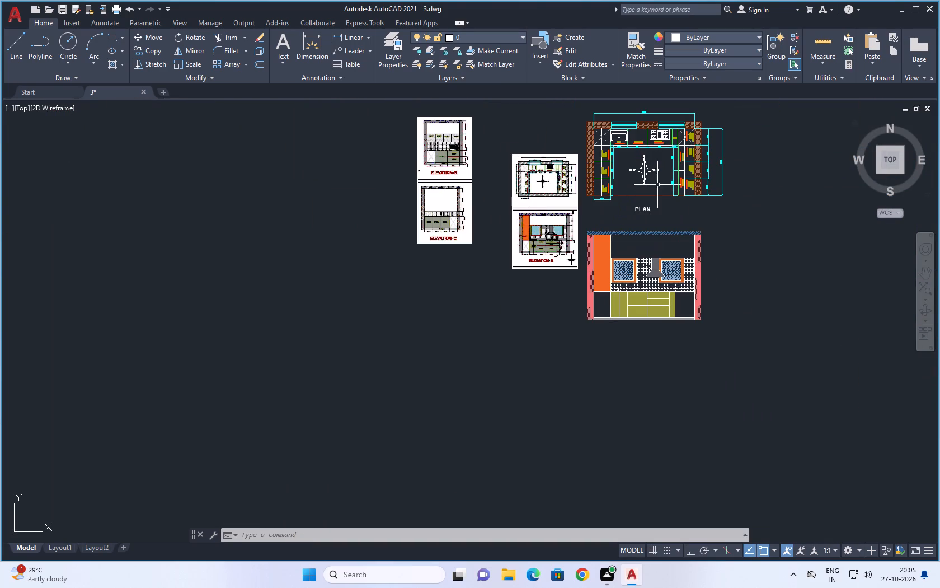
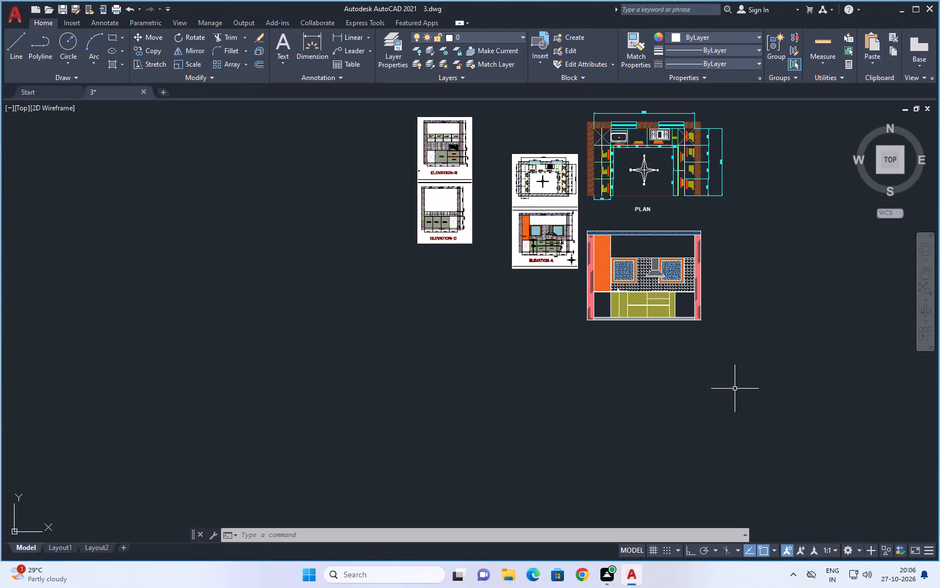
Start a Solid hatch in colour 199,200,202 and fill the thin sink strip beneath the tap.
key(Escape)
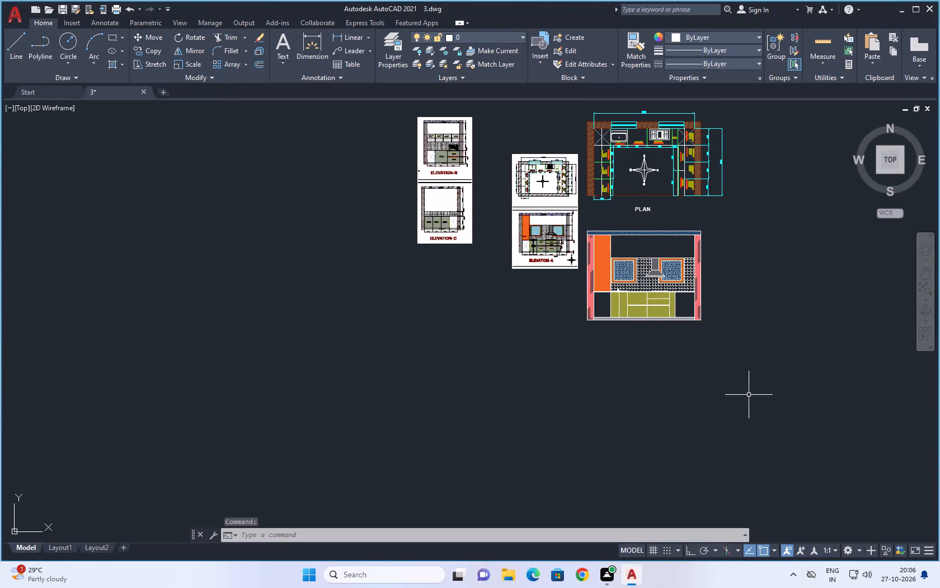
key(Escape)
text(H)
key(space)
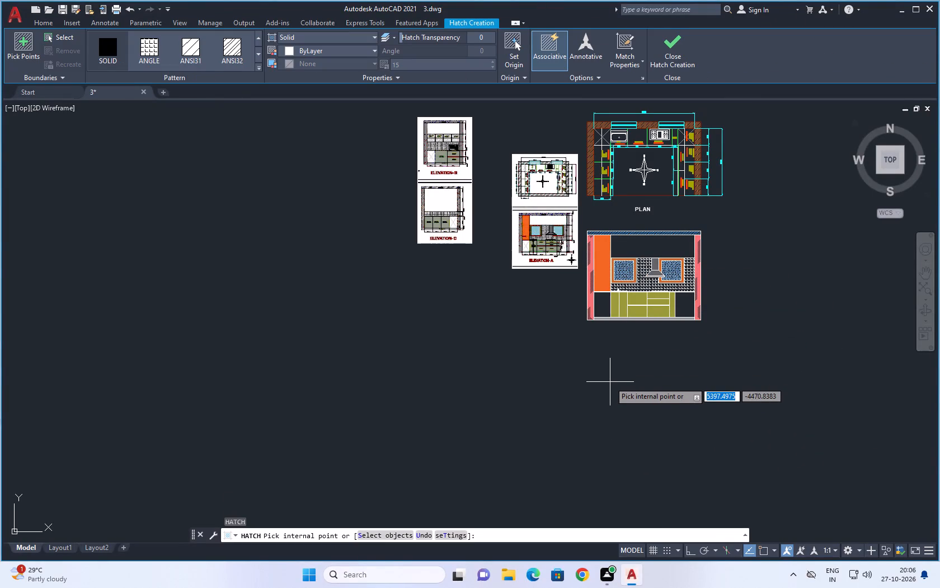
scroll(610, 386, down, 1)
scroll(650, 296, up, 3)
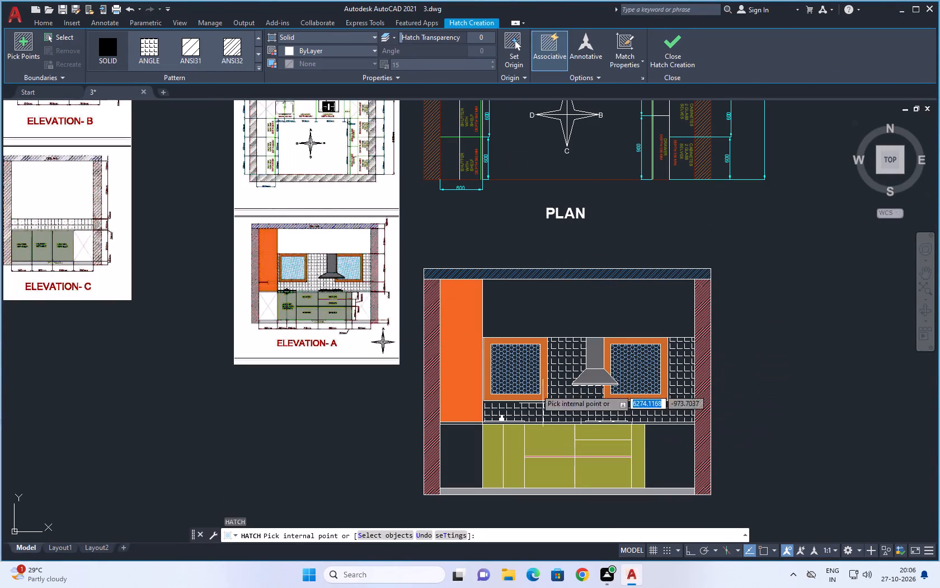
click(351, 52)
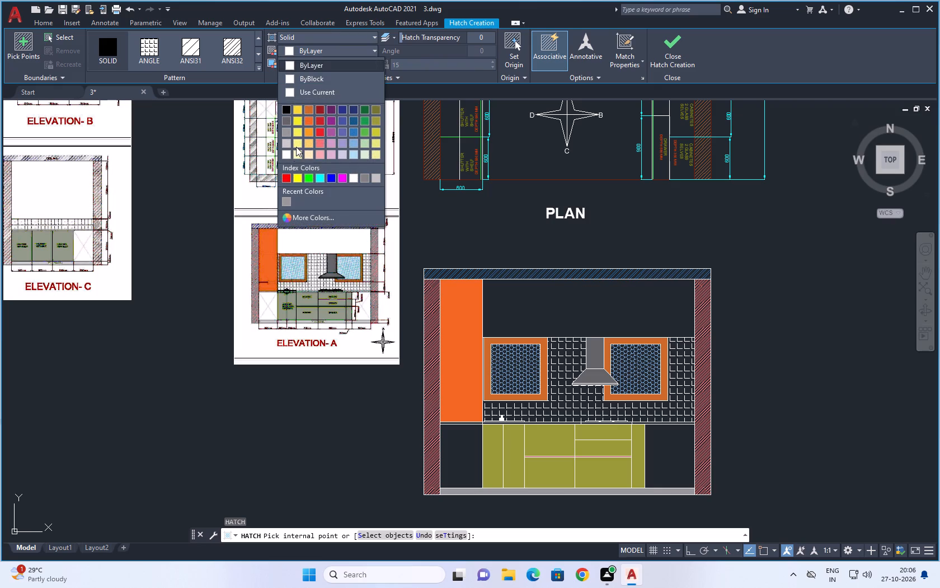
click(290, 143)
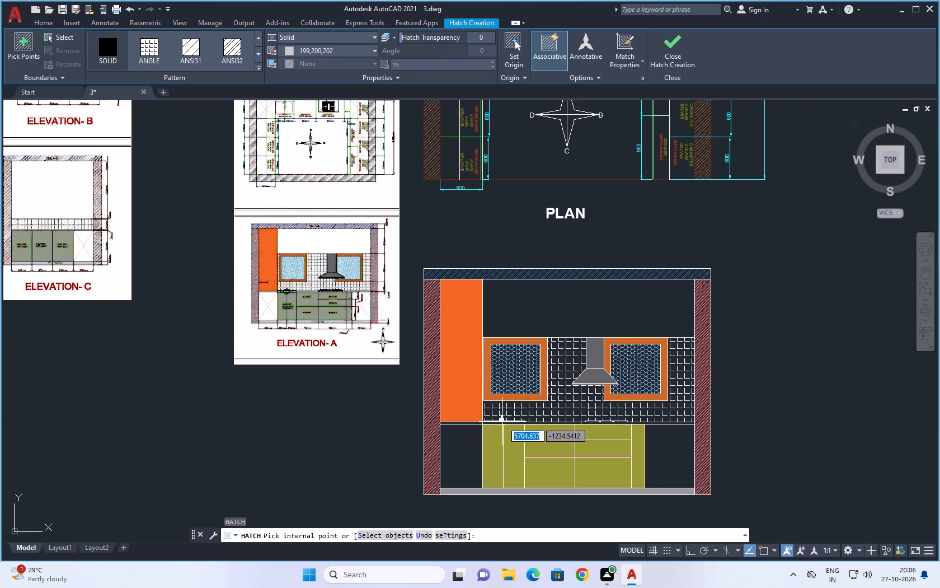
scroll(504, 426, up, 4)
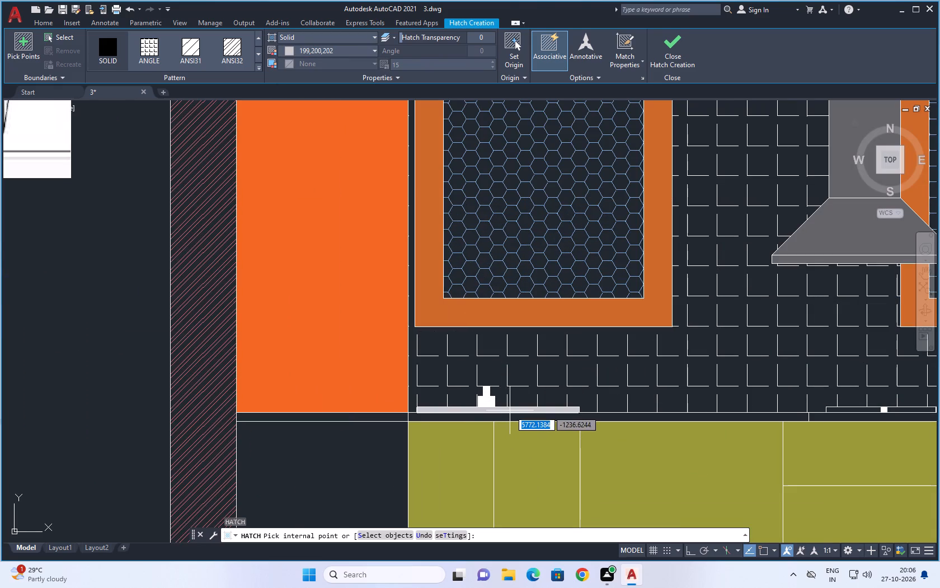
click(510, 410)
Add the three hob strip segments around the two small squares to the same grey hatch and finish it.
scroll(426, 415, down, 2)
scroll(580, 405, up, 3)
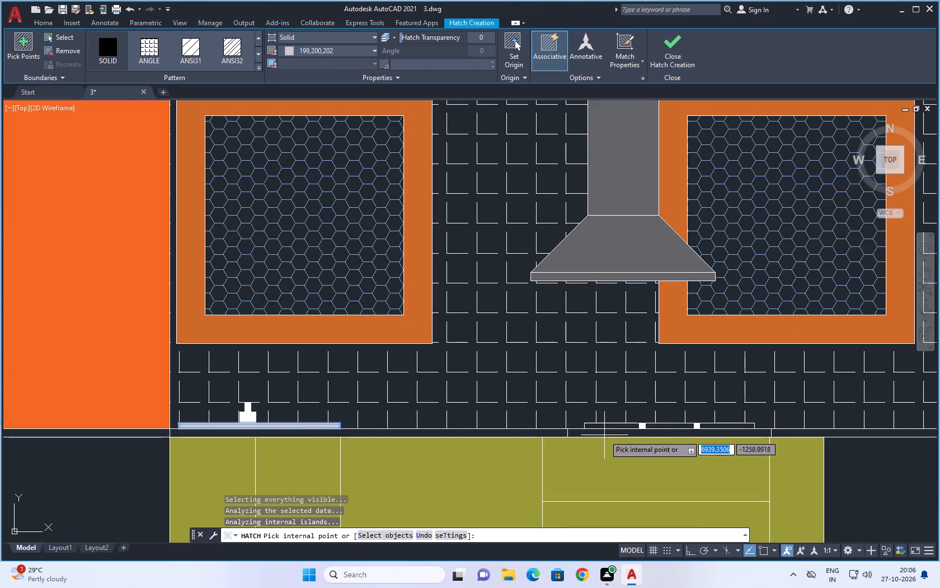
click(610, 428)
click(665, 423)
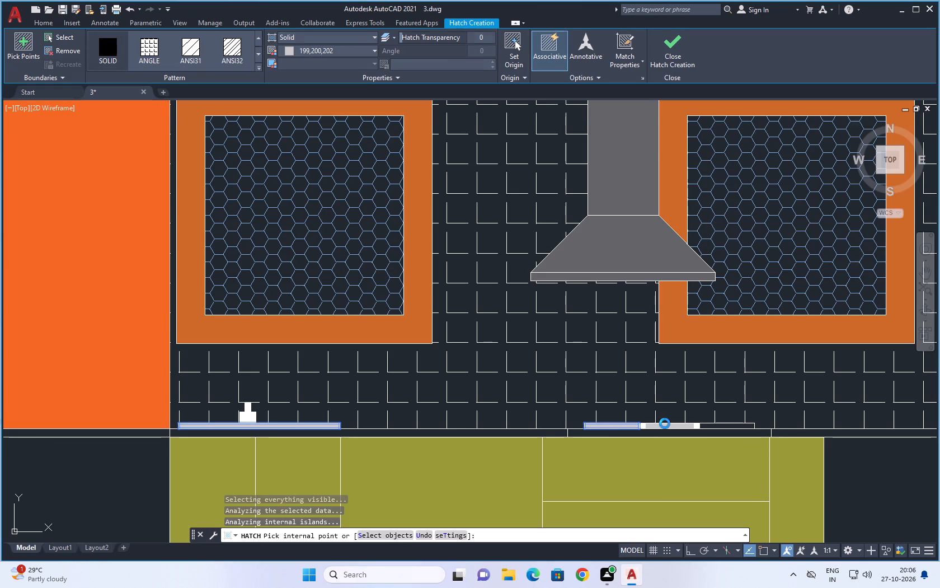
key(Escape)
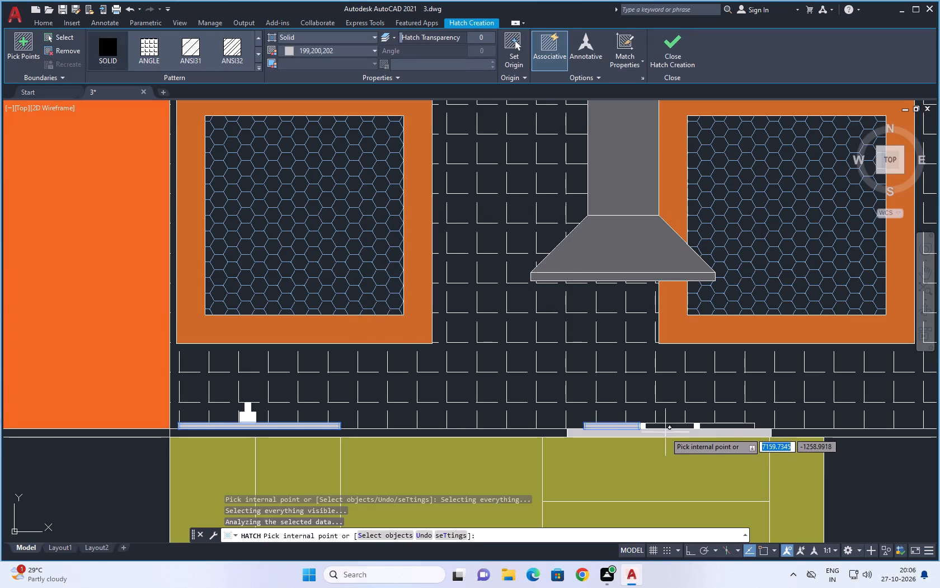
click(666, 427)
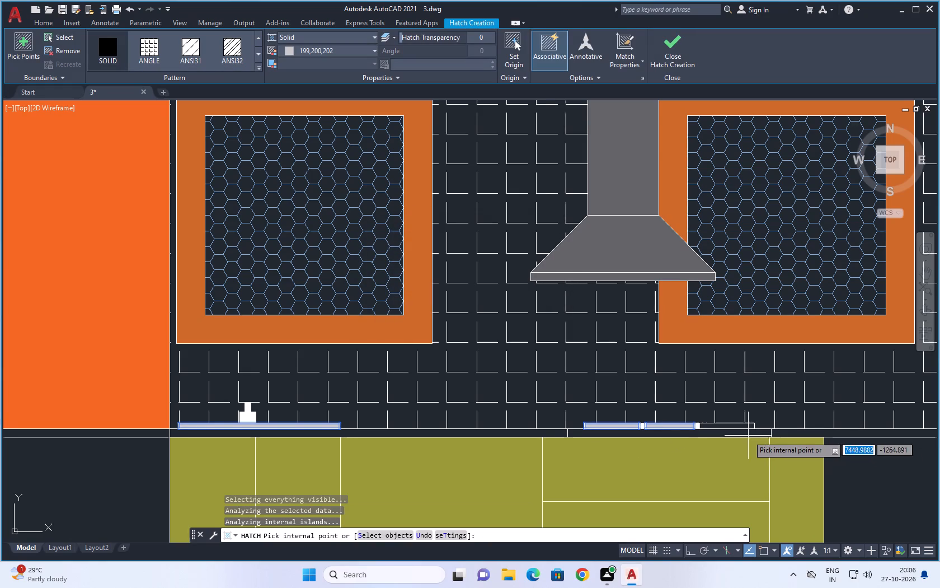
click(731, 426)
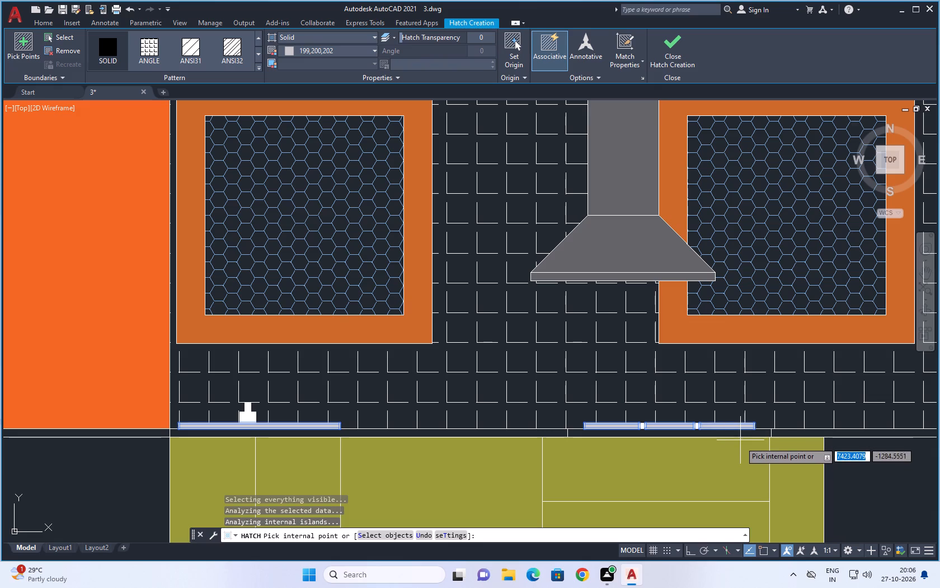
key(space)
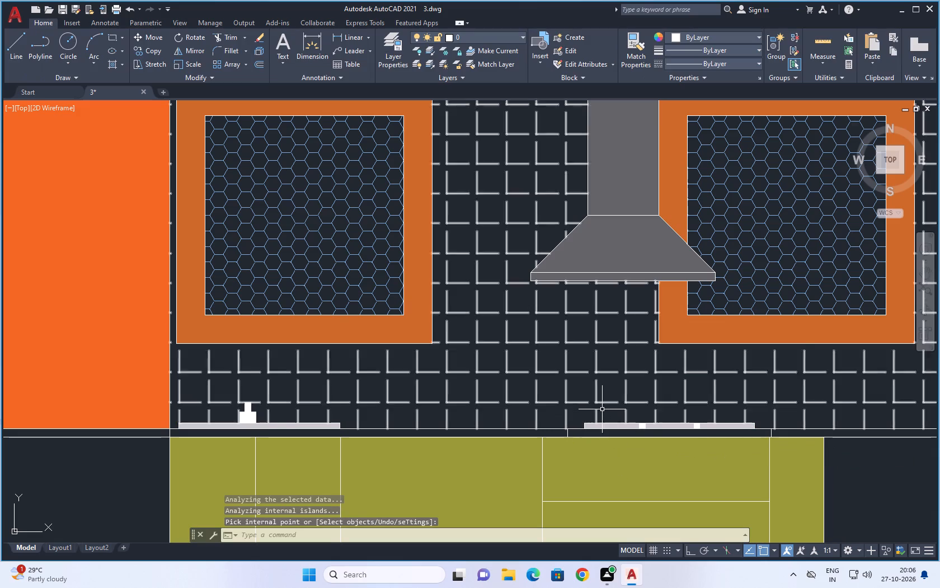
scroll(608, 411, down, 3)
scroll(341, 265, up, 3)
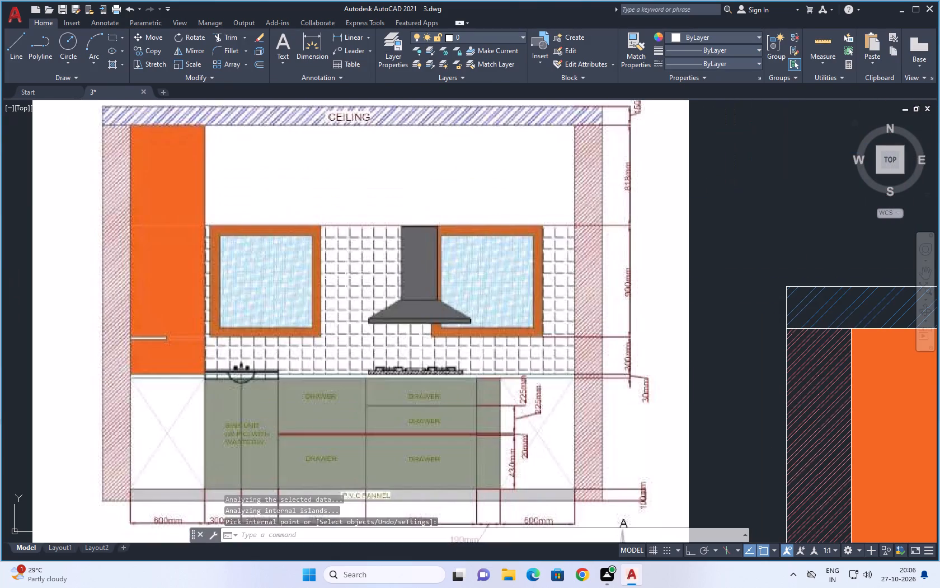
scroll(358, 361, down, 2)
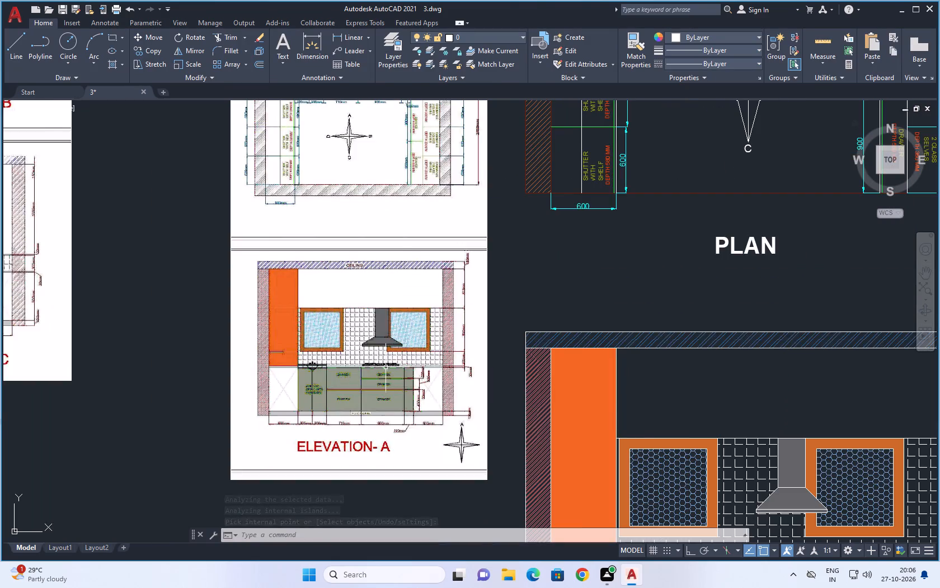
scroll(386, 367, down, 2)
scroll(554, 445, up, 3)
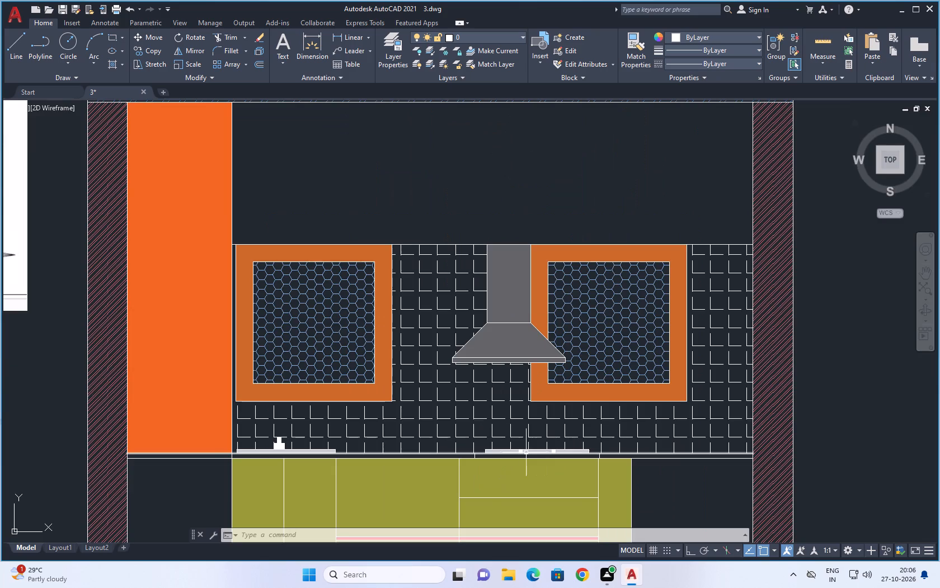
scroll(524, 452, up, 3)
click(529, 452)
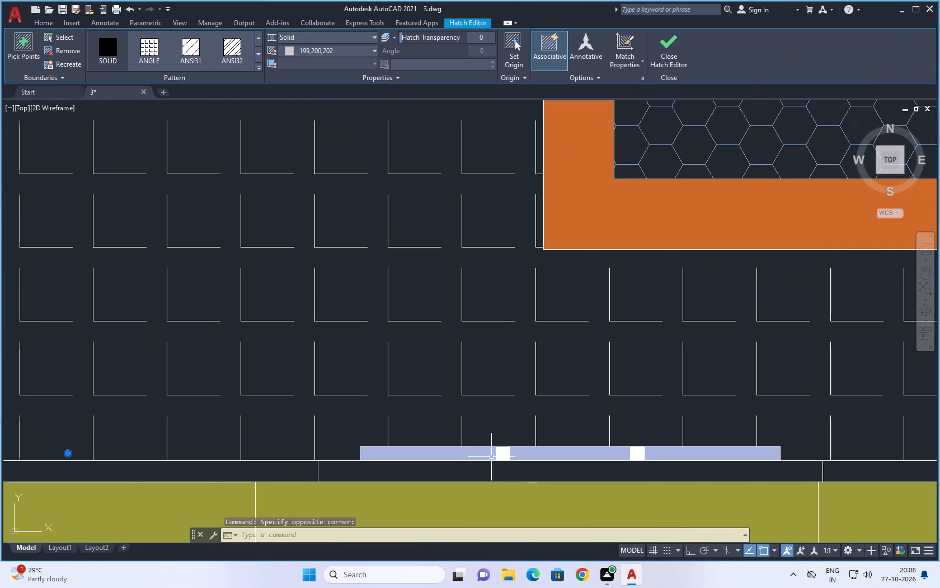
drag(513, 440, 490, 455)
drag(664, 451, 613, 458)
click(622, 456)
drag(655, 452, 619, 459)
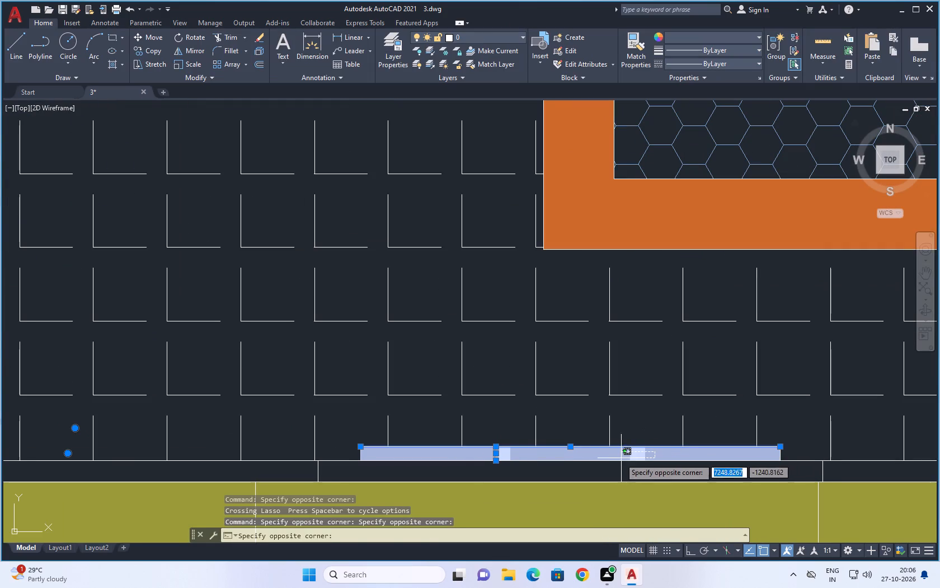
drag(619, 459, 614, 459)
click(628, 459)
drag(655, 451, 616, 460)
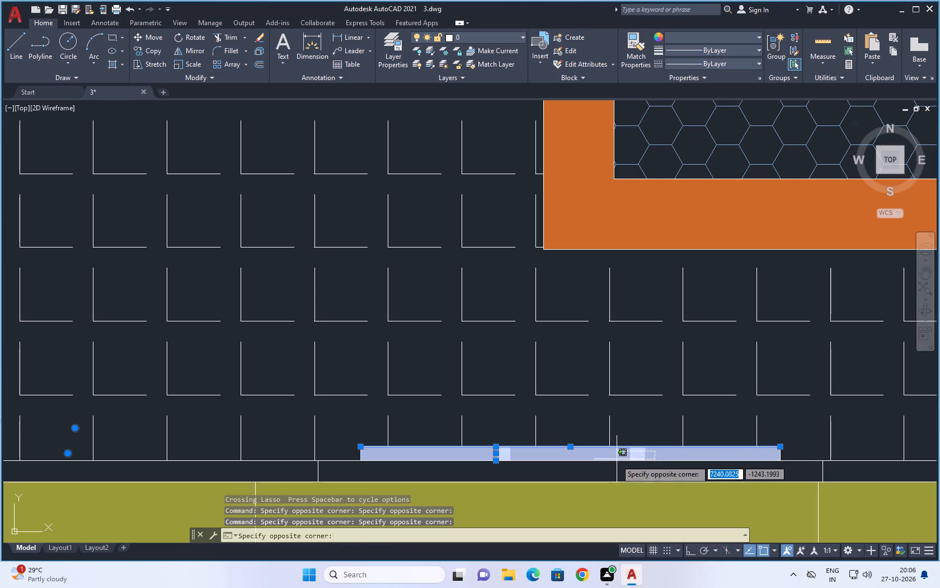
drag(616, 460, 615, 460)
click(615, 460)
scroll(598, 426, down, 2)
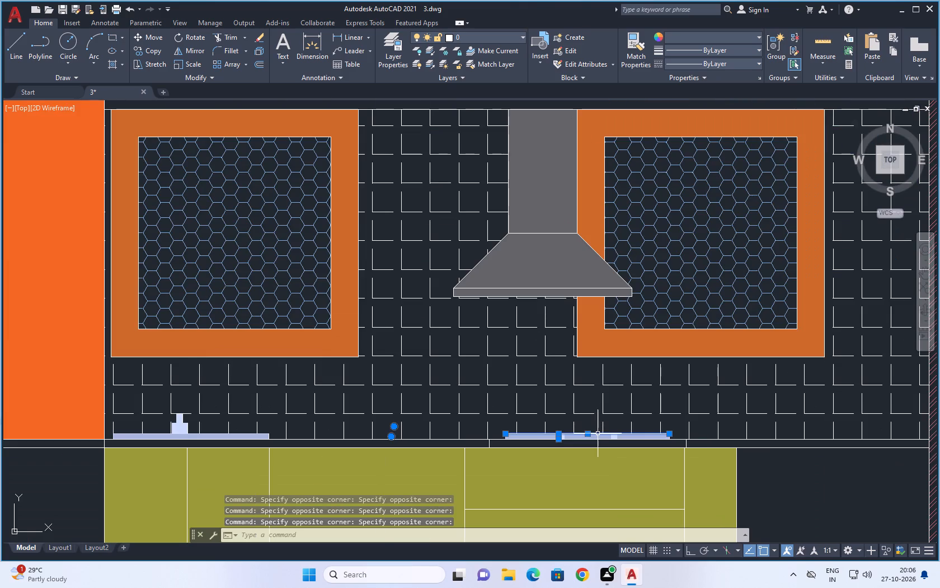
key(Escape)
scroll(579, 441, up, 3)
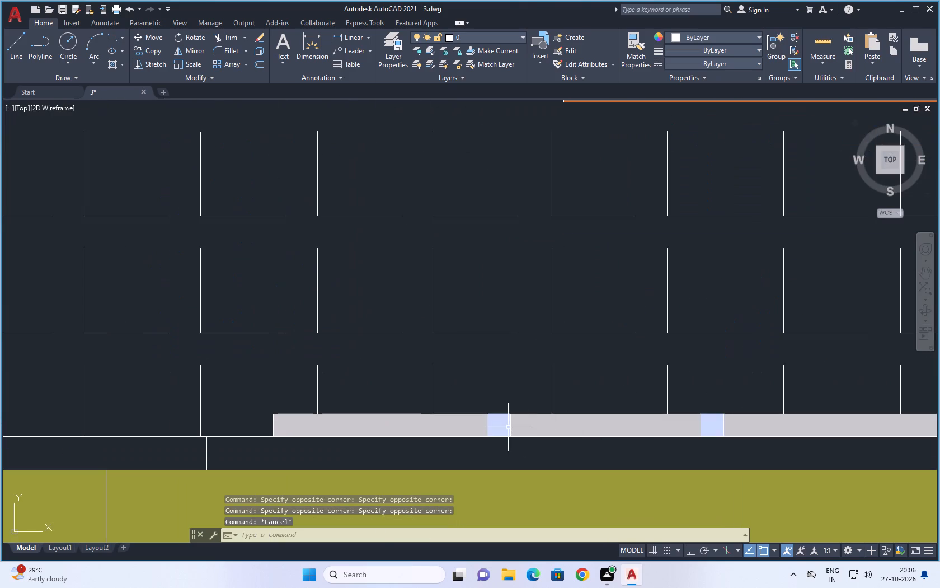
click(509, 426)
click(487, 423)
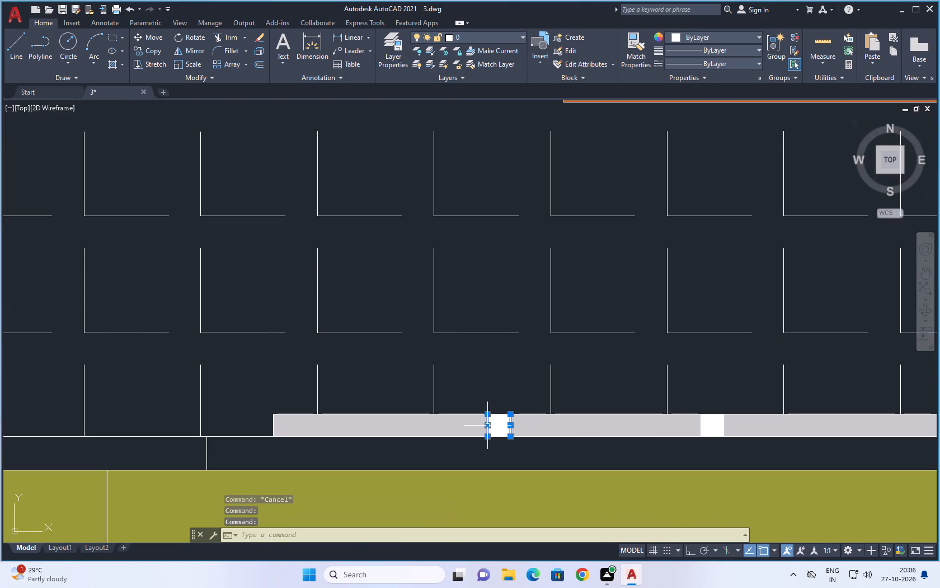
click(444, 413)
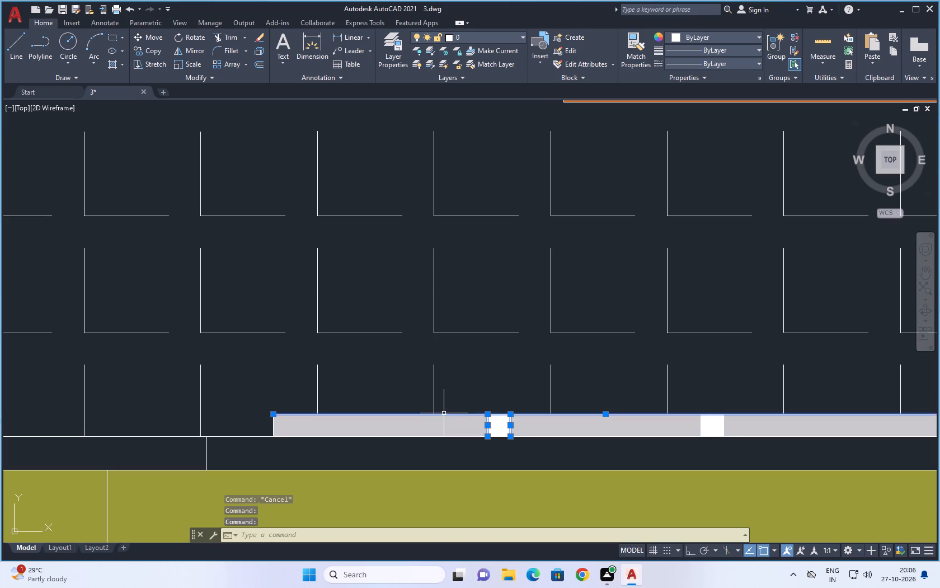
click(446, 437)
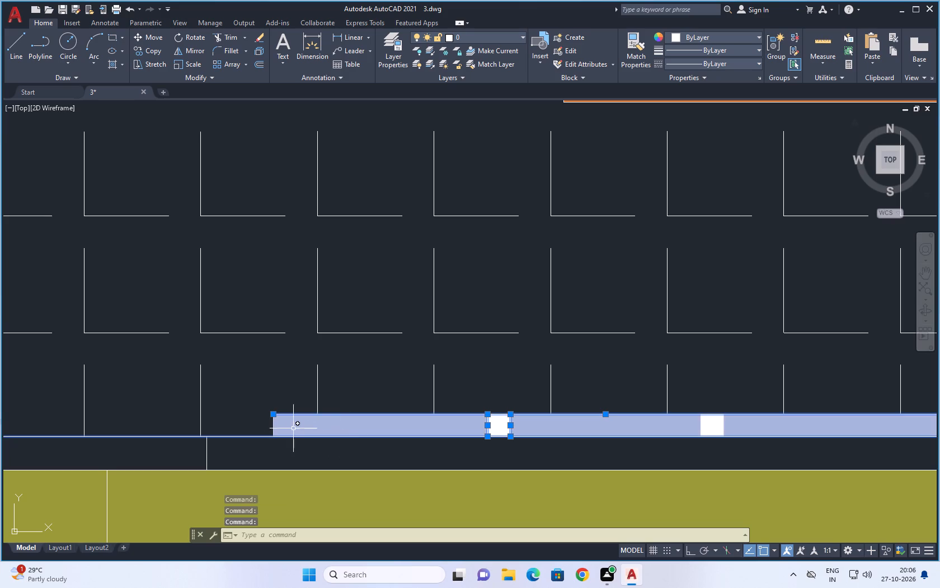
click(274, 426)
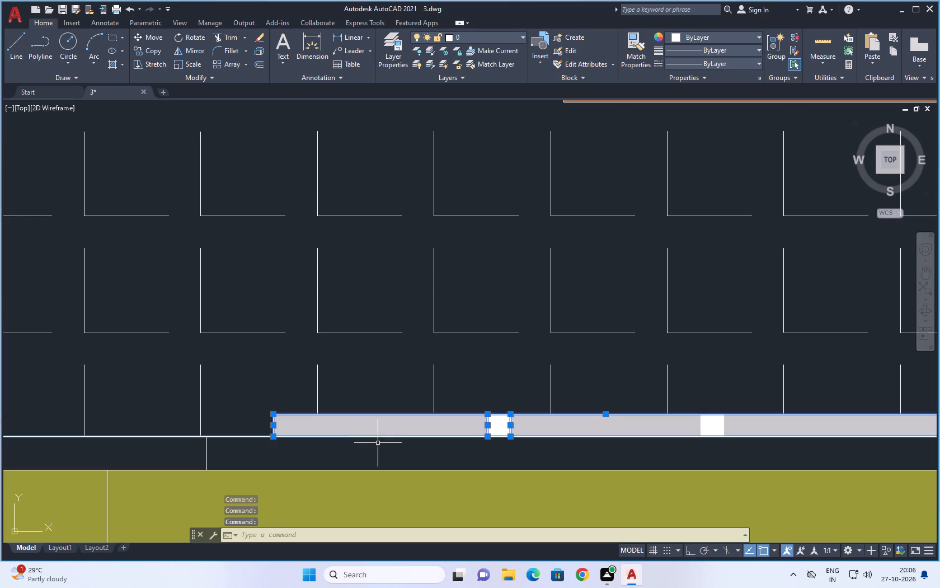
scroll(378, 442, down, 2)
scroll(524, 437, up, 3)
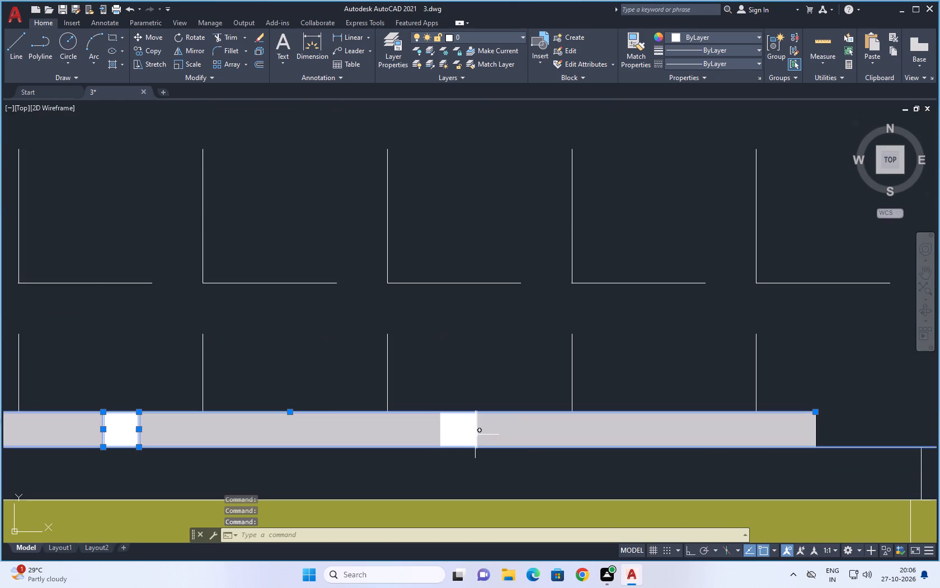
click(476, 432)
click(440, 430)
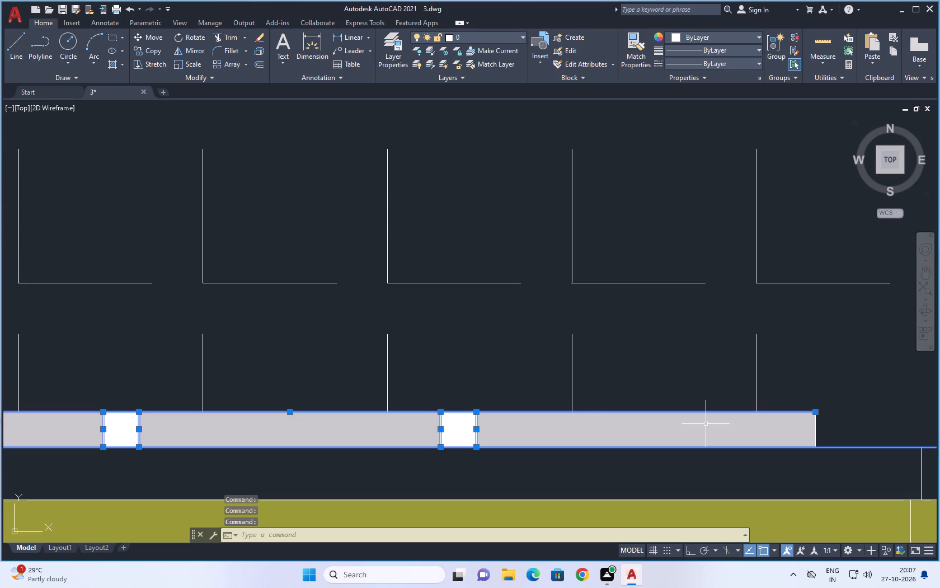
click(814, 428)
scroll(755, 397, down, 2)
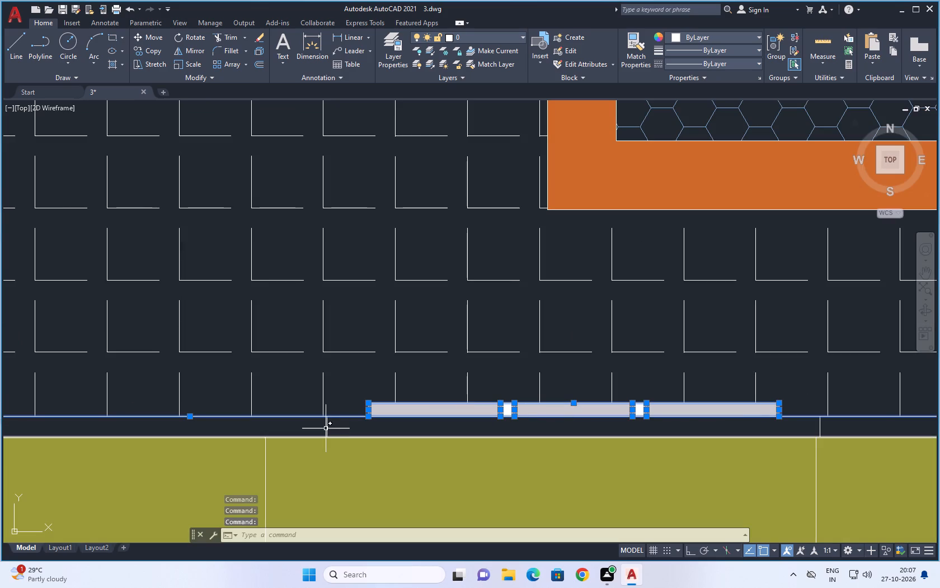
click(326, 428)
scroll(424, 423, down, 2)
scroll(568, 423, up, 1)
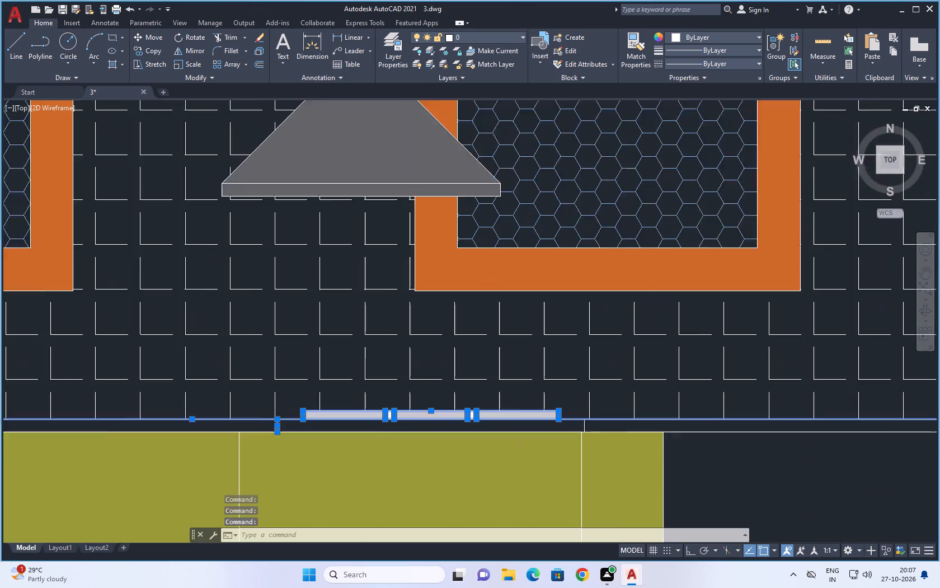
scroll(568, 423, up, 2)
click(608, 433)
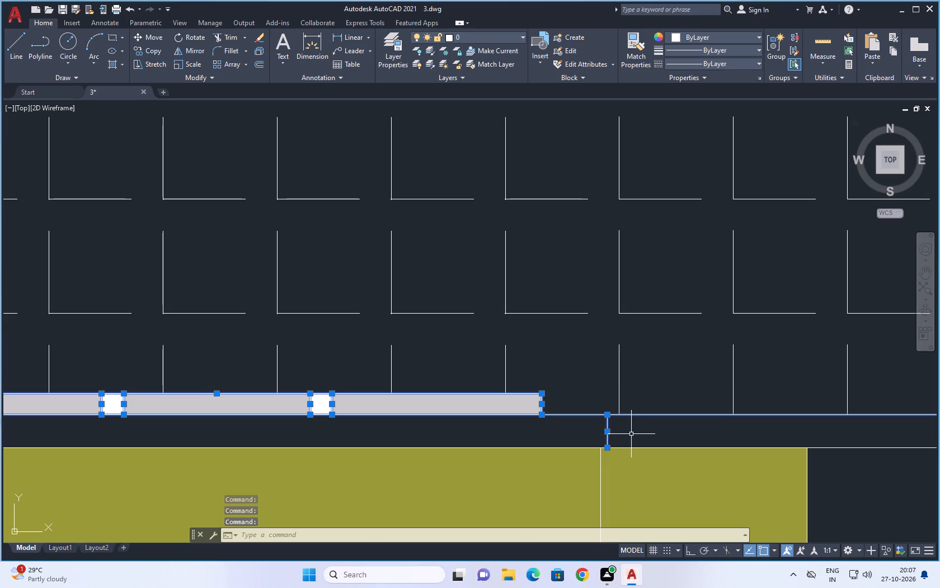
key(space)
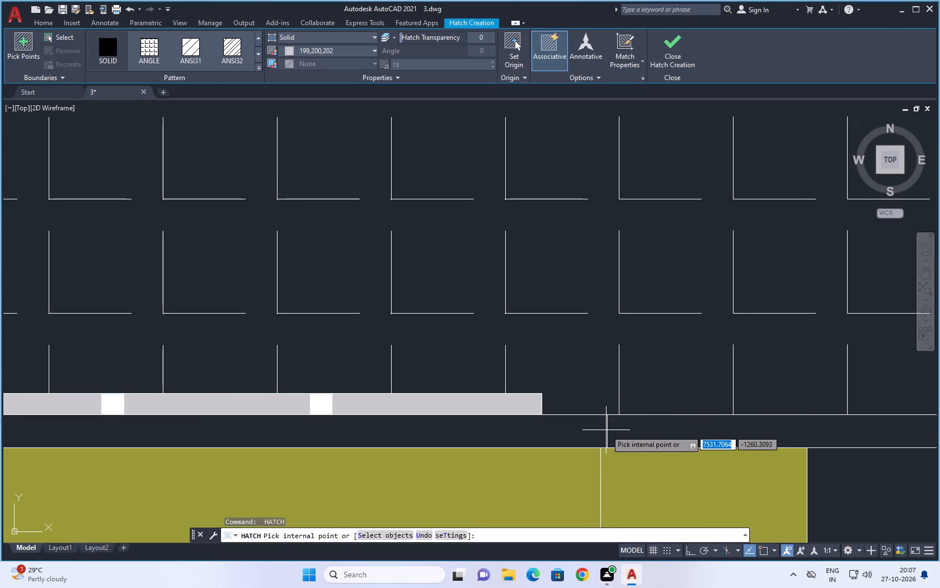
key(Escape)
Copy the hob's outline, small-square dividers and two short side lines 30 units straight up from the bottom of one side line.
click(607, 433)
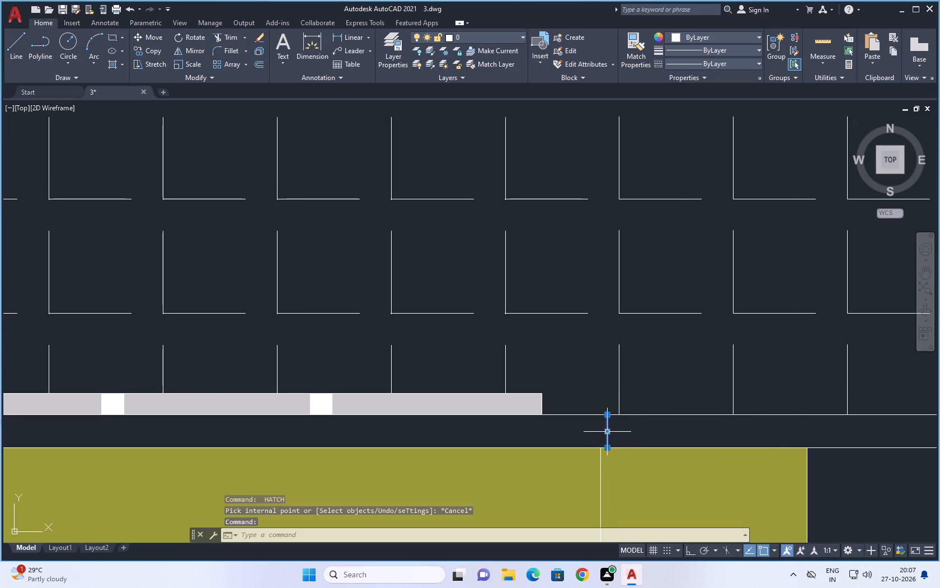
scroll(666, 430, down, 3)
scroll(457, 435, up, 3)
click(467, 424)
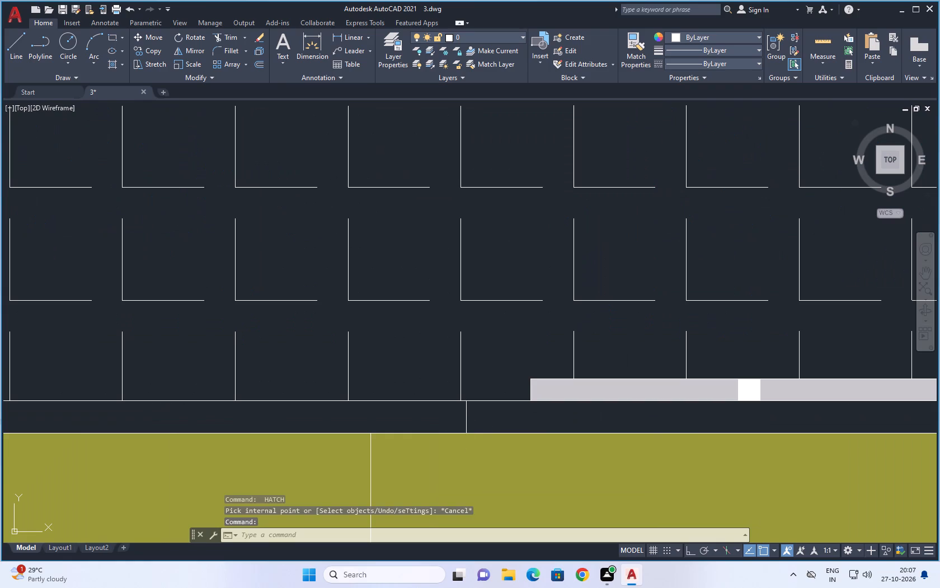
click(530, 389)
scroll(514, 419, down, 3)
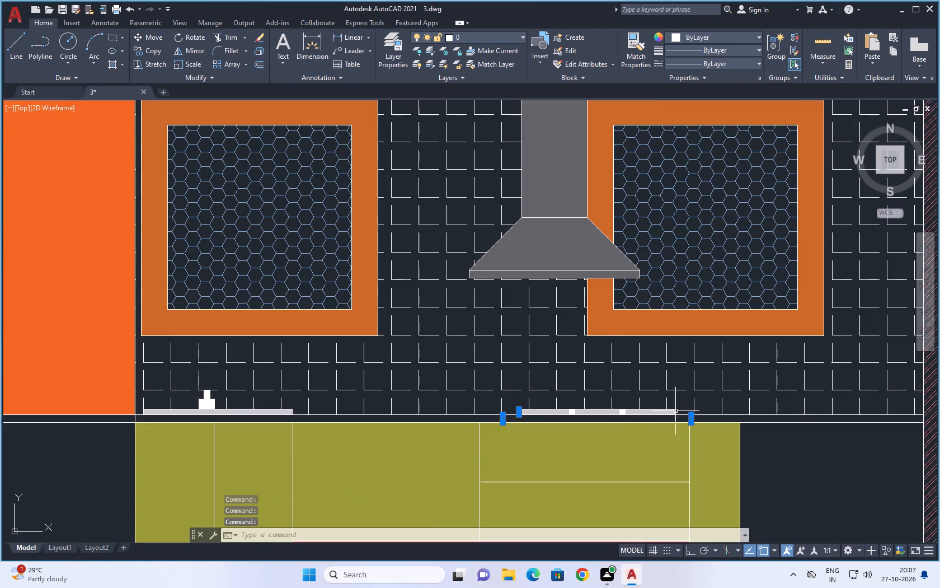
scroll(687, 409, up, 3)
click(632, 422)
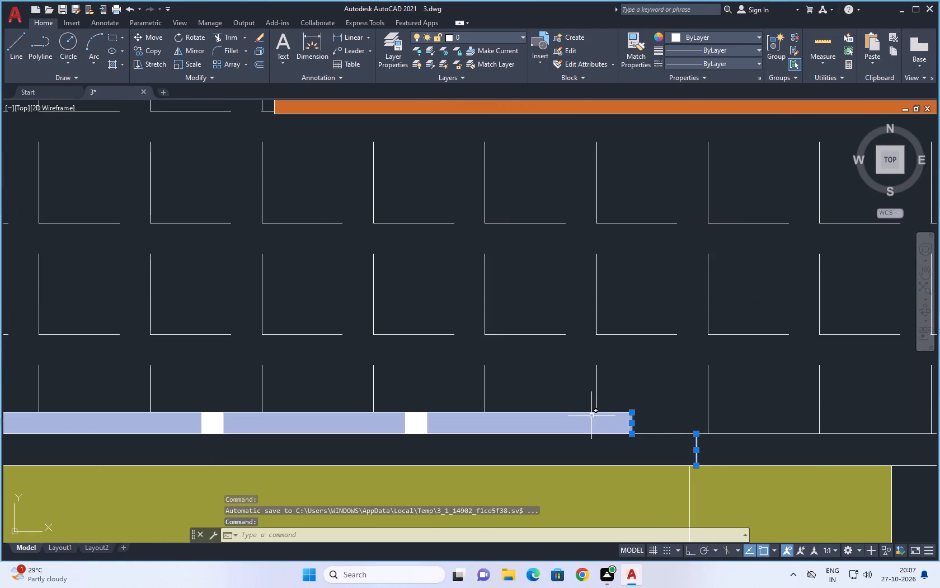
click(589, 412)
scroll(594, 417, down, 3)
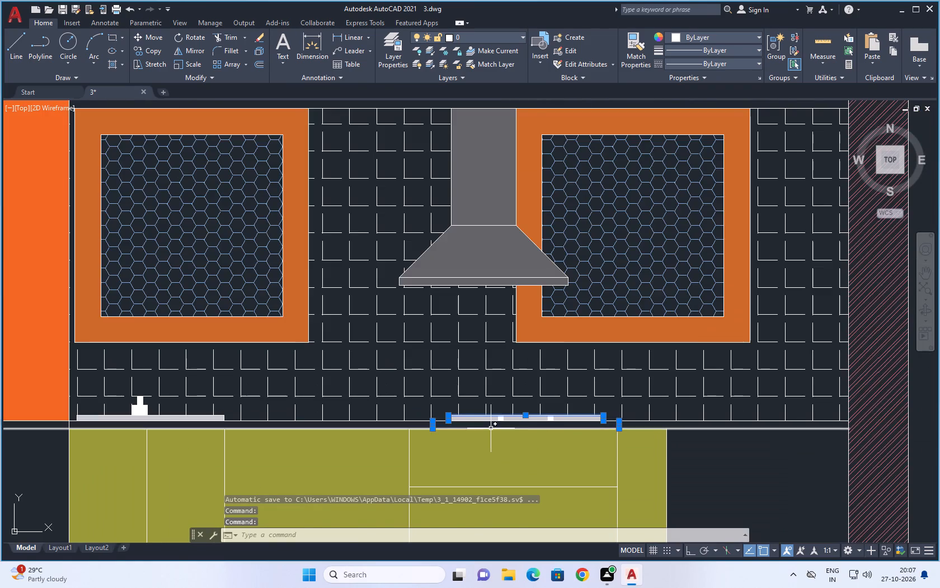
scroll(491, 427, up, 3)
click(513, 391)
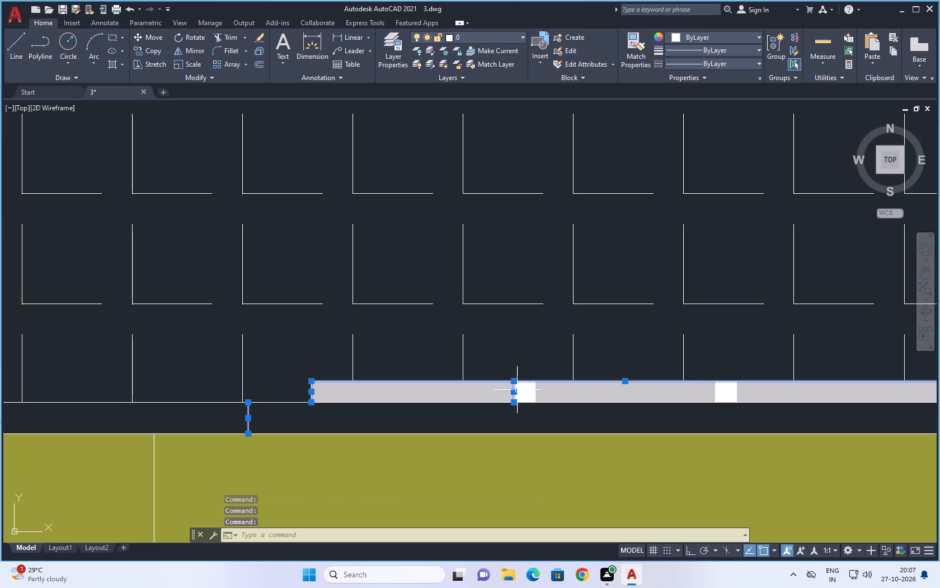
click(535, 385)
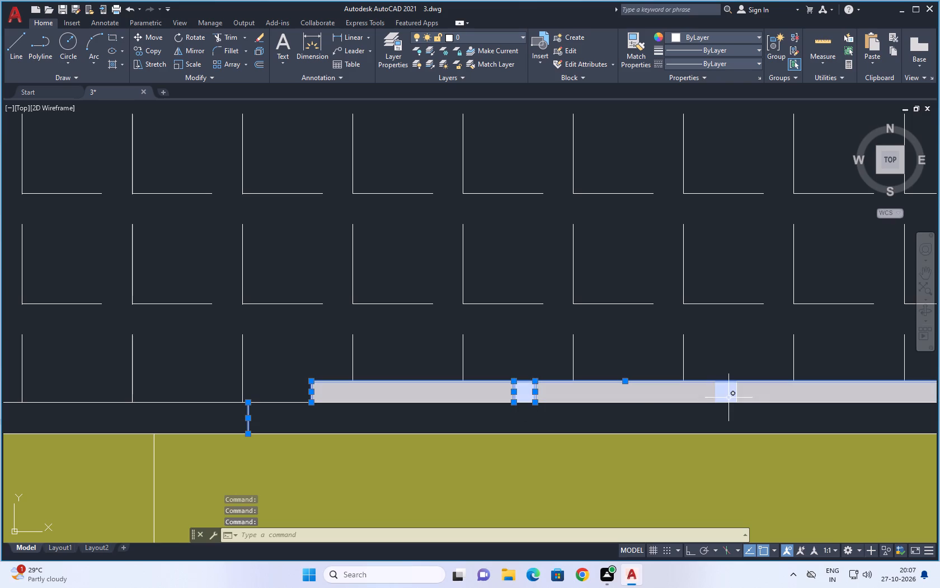
click(714, 394)
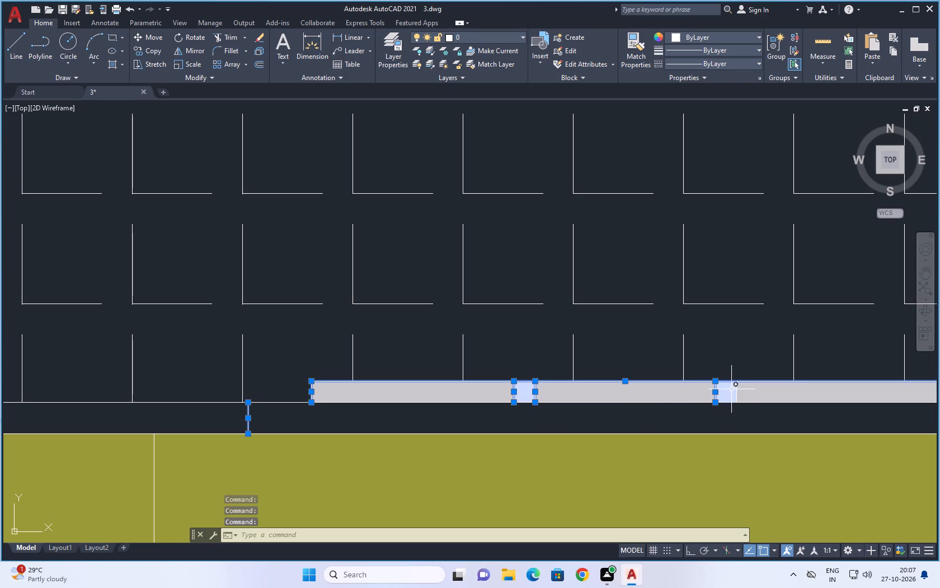
click(736, 386)
scroll(643, 427, down, 1)
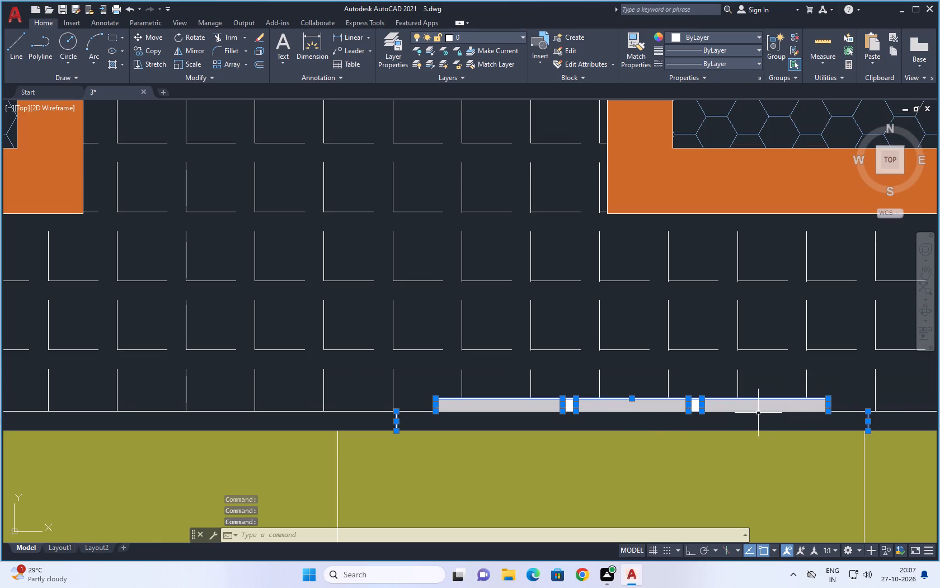
right_click(490, 371)
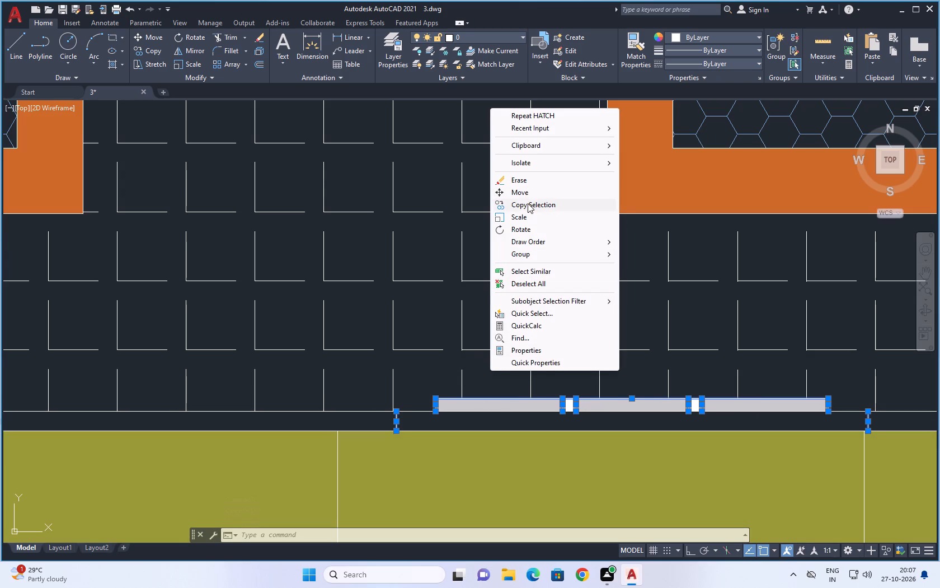
click(529, 206)
click(394, 432)
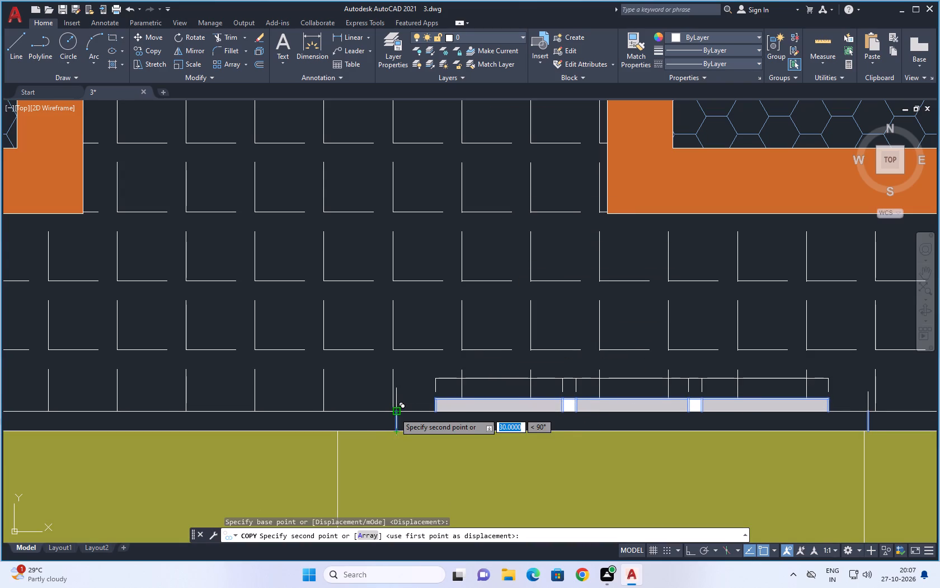
click(394, 413)
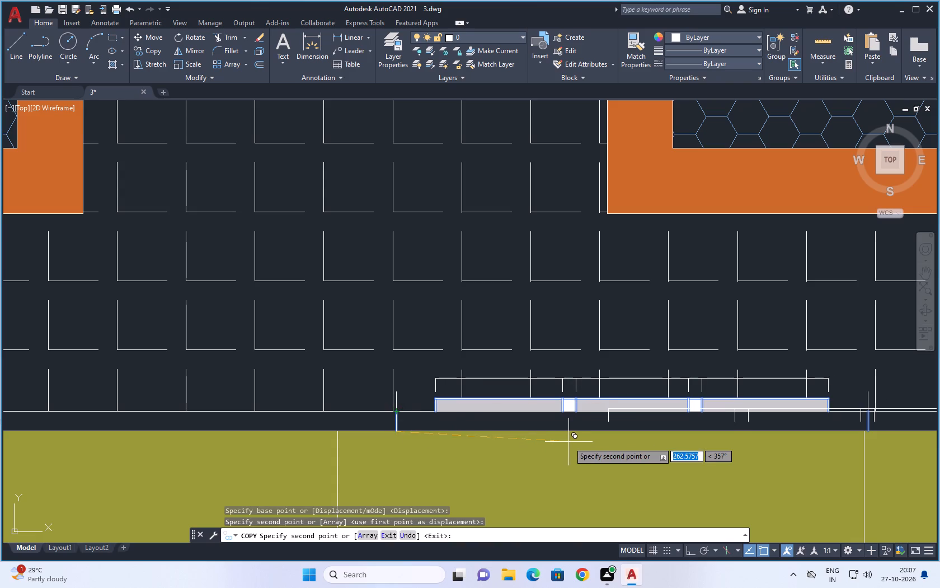
key(Escape)
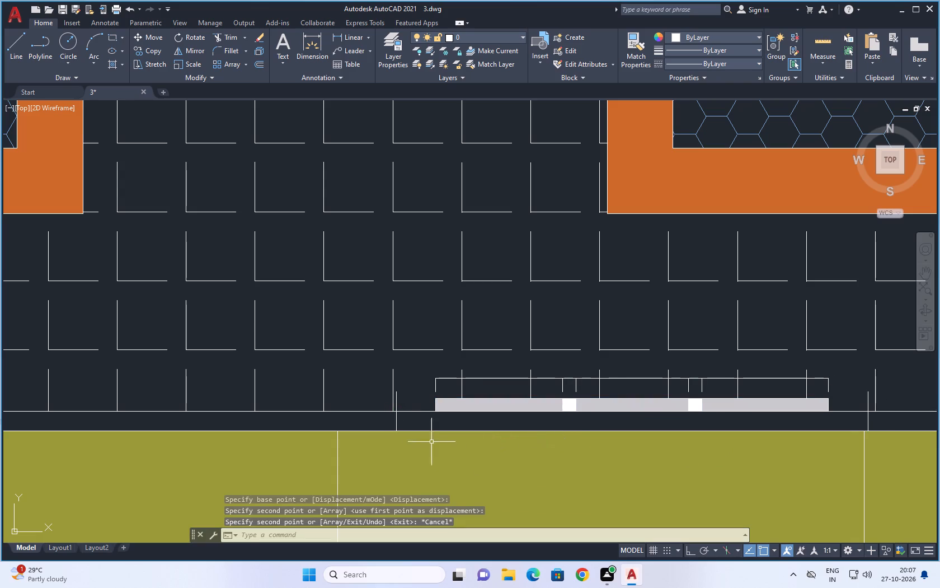
Draw a horizontal line about 60 units long joining the left raised side line to the raised hob outline.
key(l)
key(space)
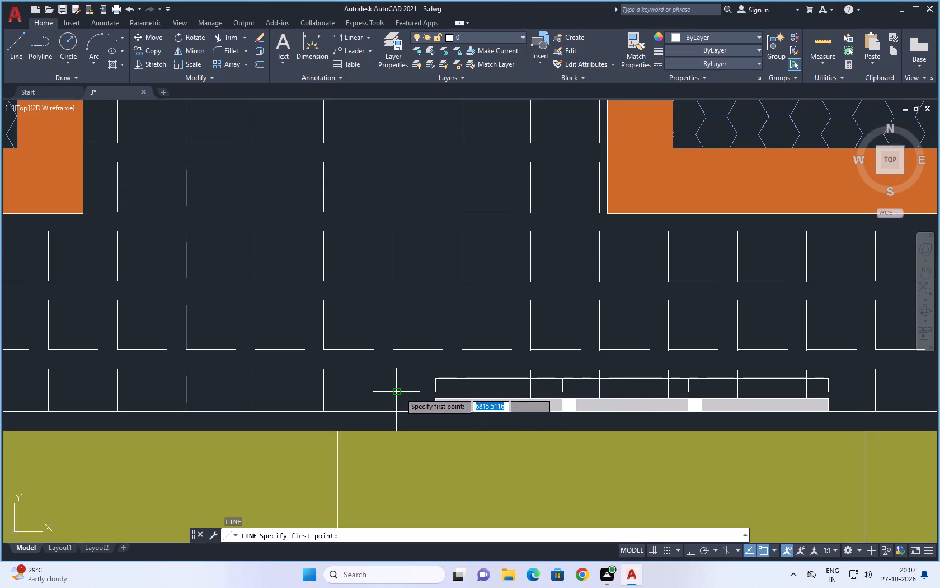
click(398, 391)
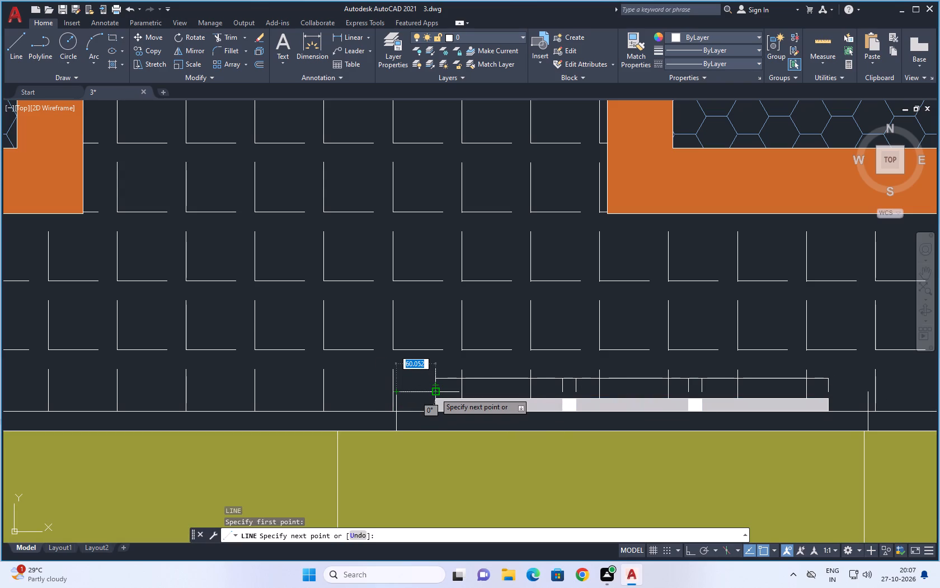
click(435, 393)
key(space)
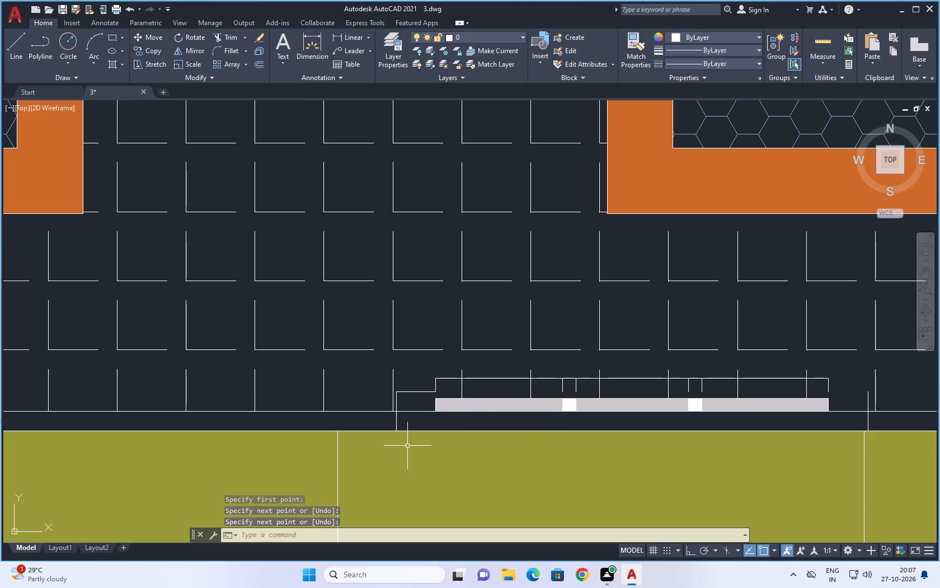
Draw a matching horizontal line about 60 units long between the right raised side line and the raised hob outline.
scroll(404, 445, down, 1)
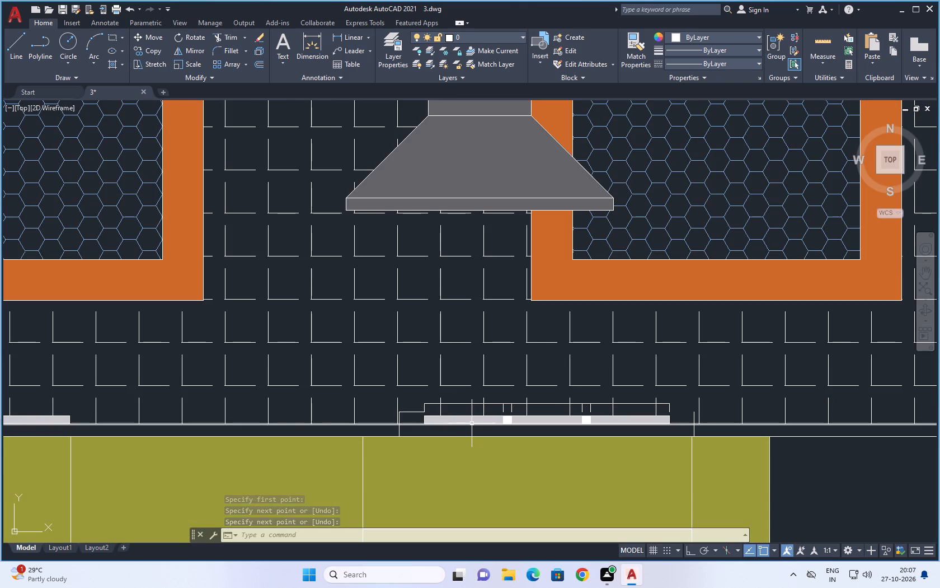
key(Escape)
text(L)
key(space)
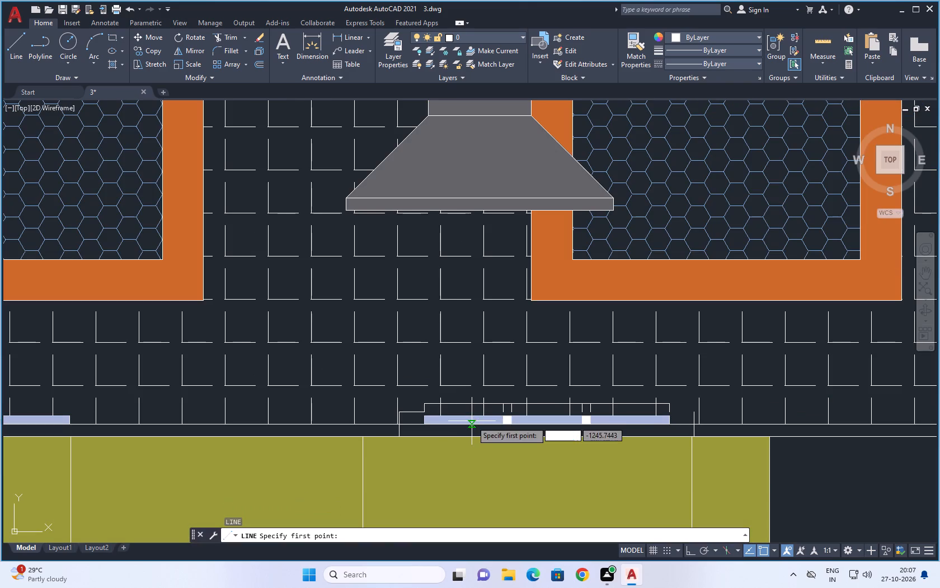
scroll(671, 421, up, 1)
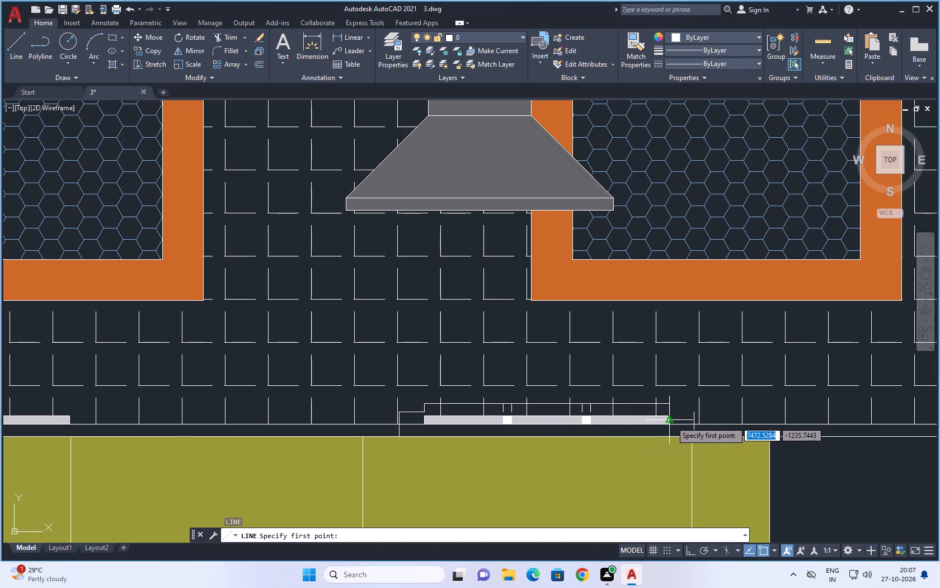
scroll(671, 421, up, 1)
click(725, 400)
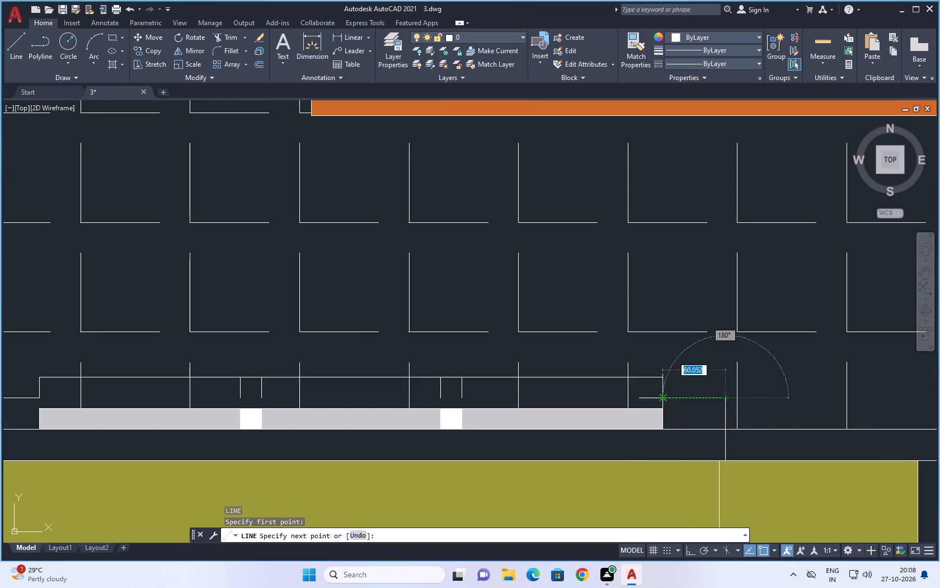
click(662, 397)
key(space)
scroll(648, 400, down, 2)
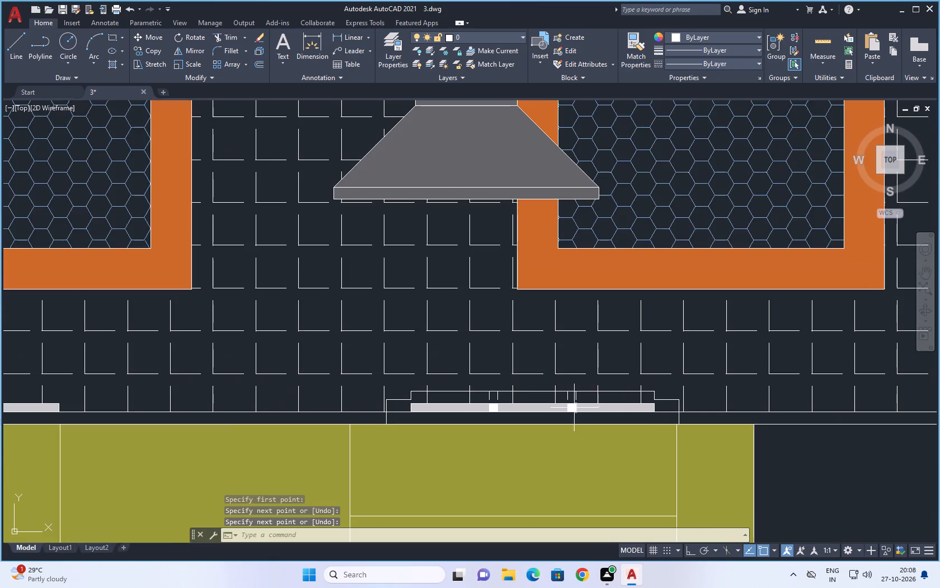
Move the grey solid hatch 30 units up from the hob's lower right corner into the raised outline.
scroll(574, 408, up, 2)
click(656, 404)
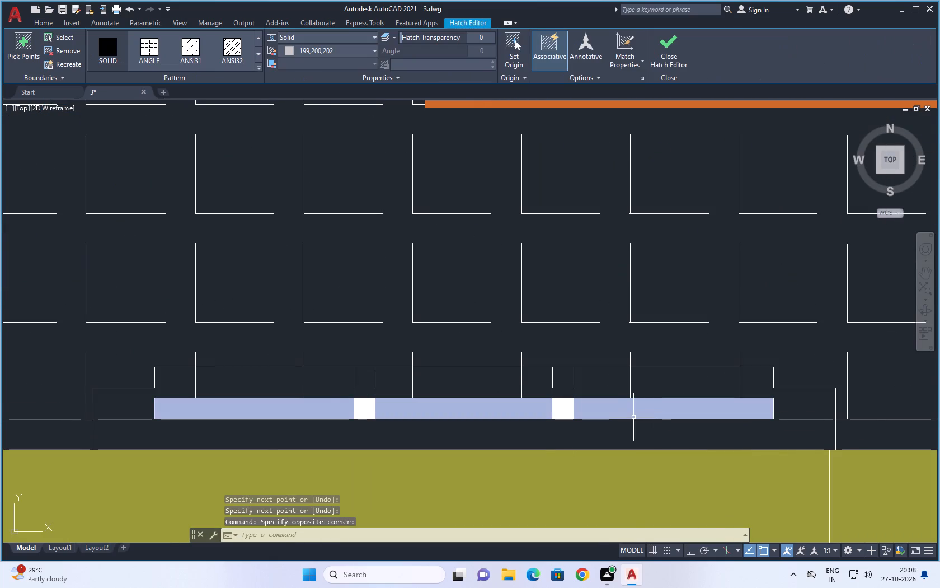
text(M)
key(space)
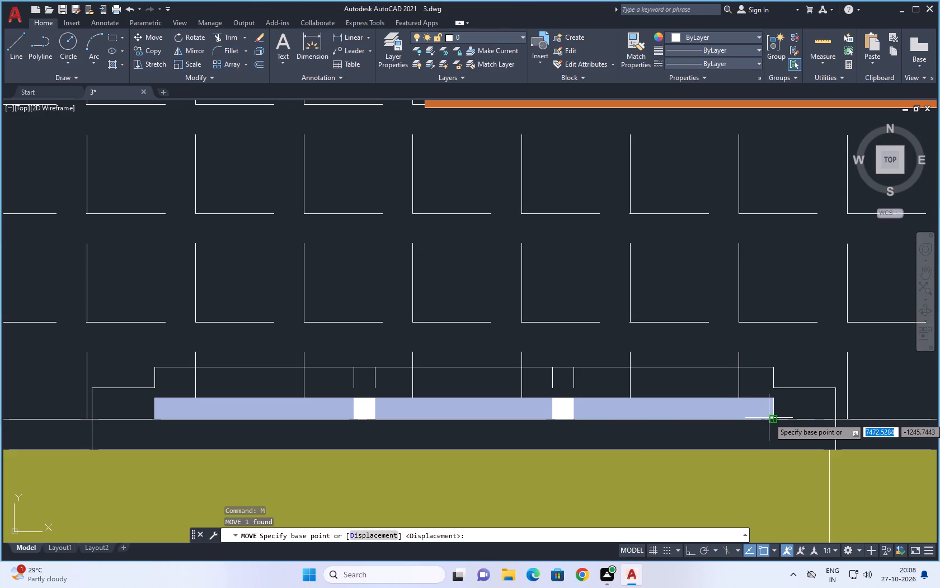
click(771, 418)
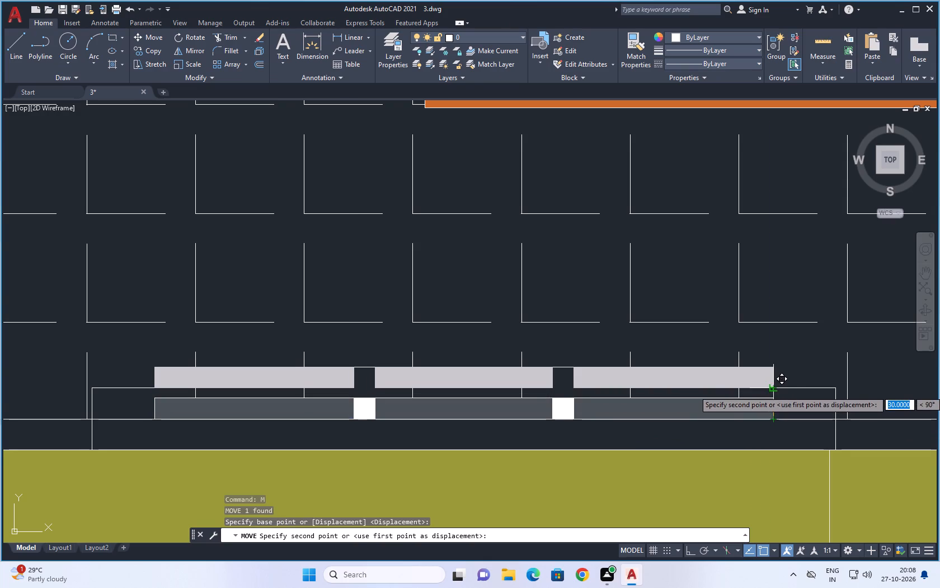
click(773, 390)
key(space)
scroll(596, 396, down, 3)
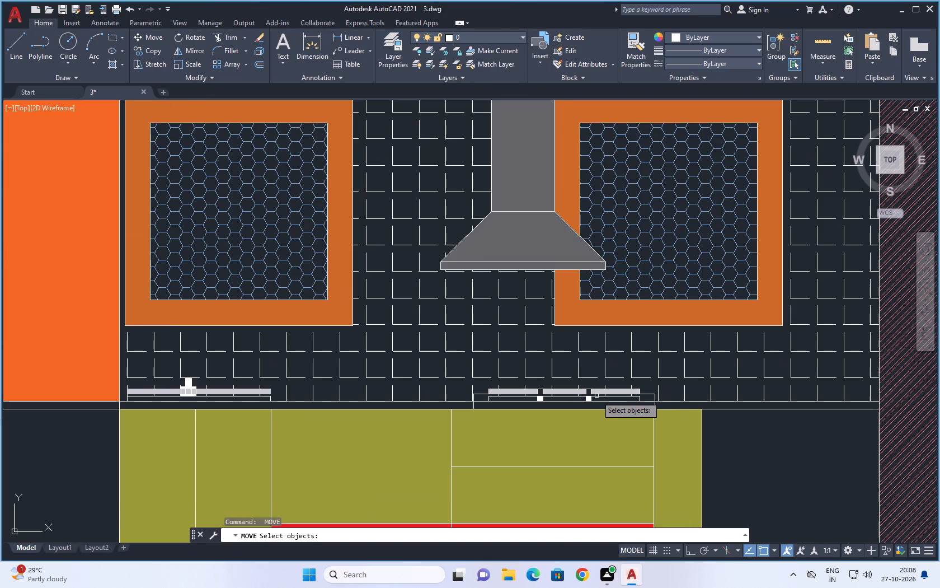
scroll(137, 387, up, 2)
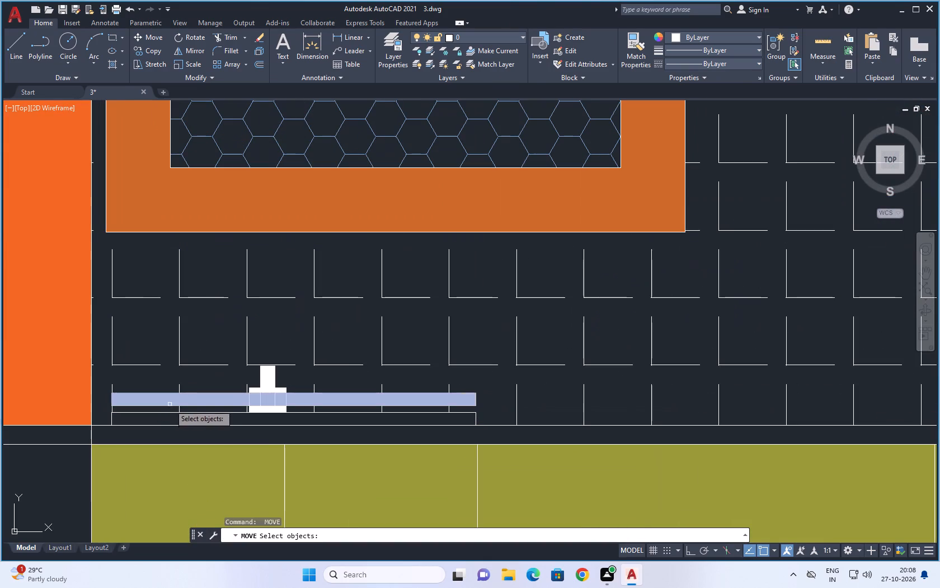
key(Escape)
Erase the grey strip hatch and the white solid fill of the two small hob squares.
click(203, 403)
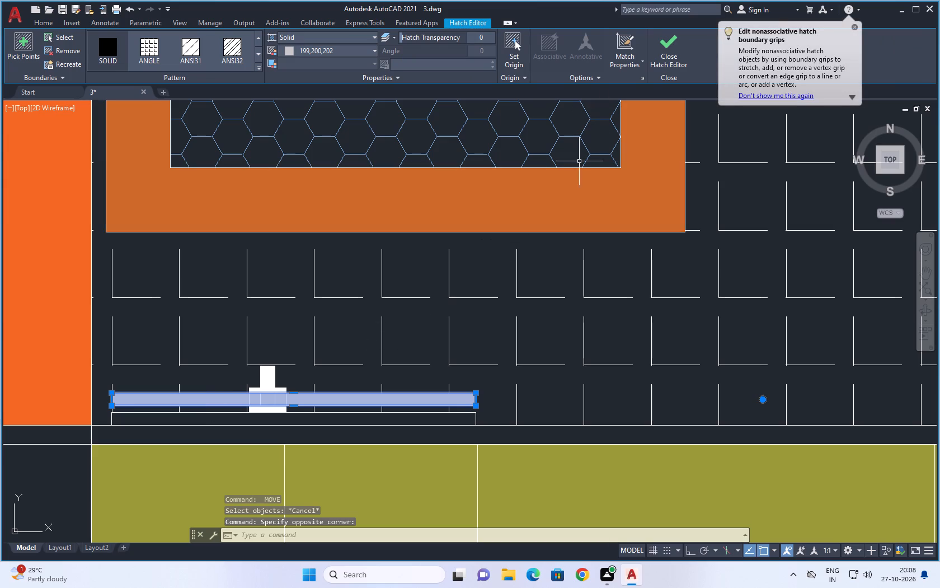
key(Delete)
scroll(395, 419, down, 3)
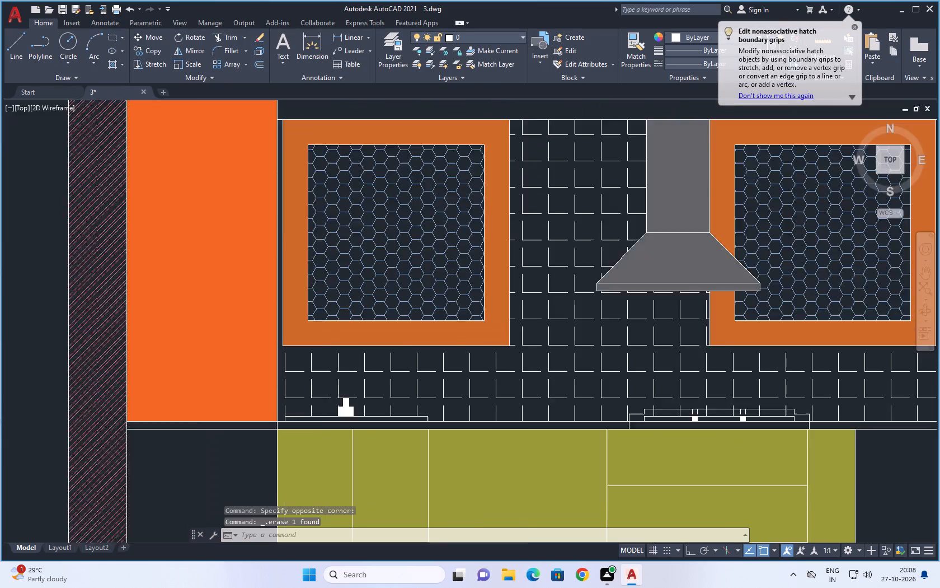
scroll(608, 423, up, 3)
click(503, 407)
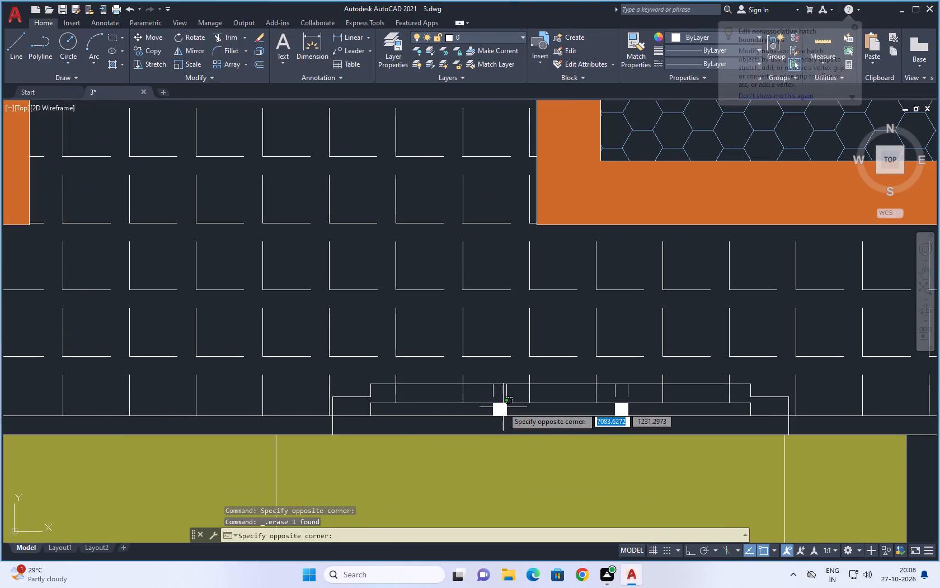
key(Delete)
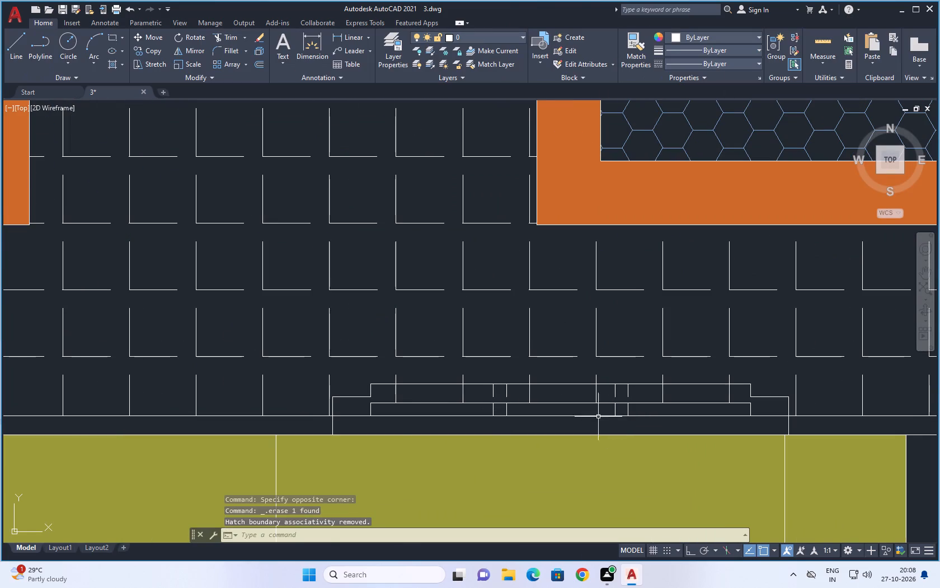
key(Escape)
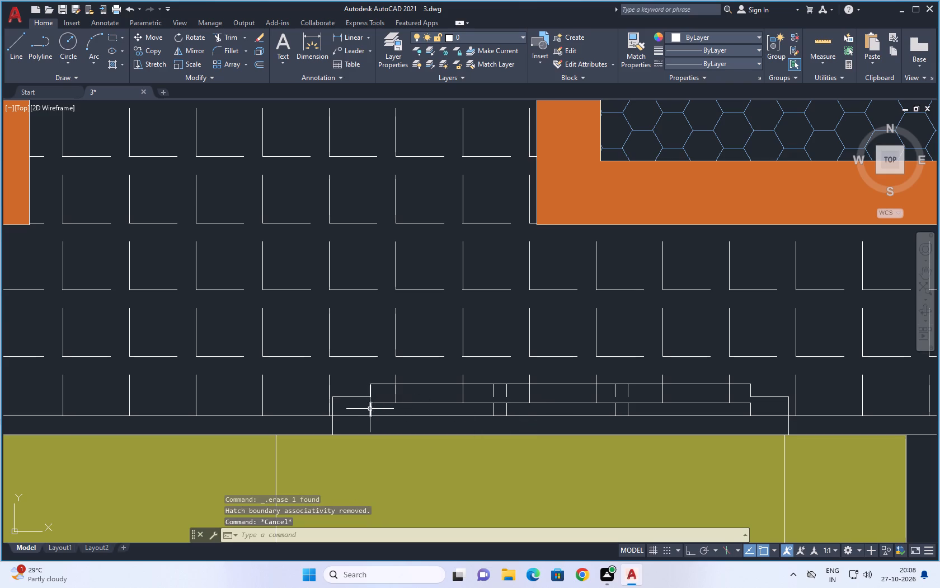
Erase the old hob outline's left side line, its horizontal line and the two pairs of short divider lines beneath the raised outline.
click(370, 410)
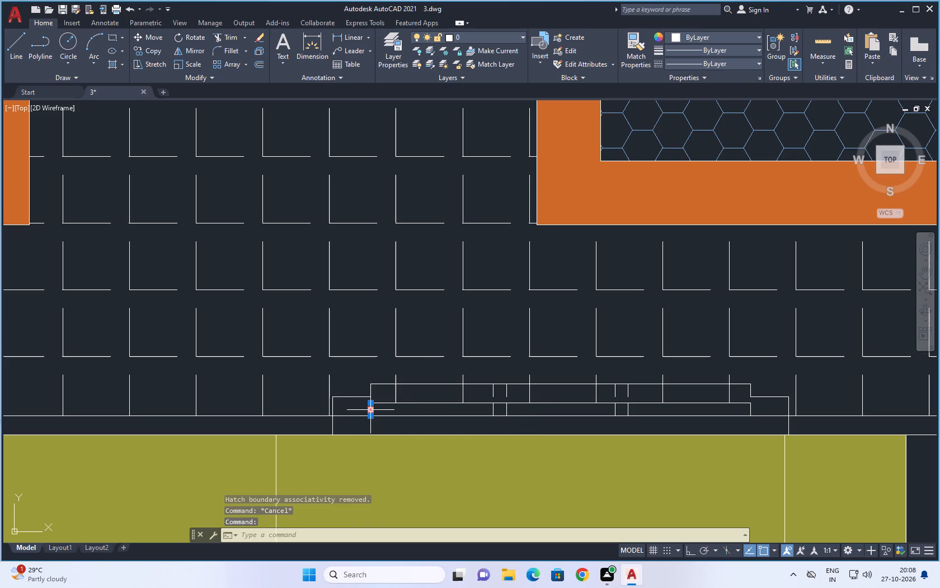
key(Delete)
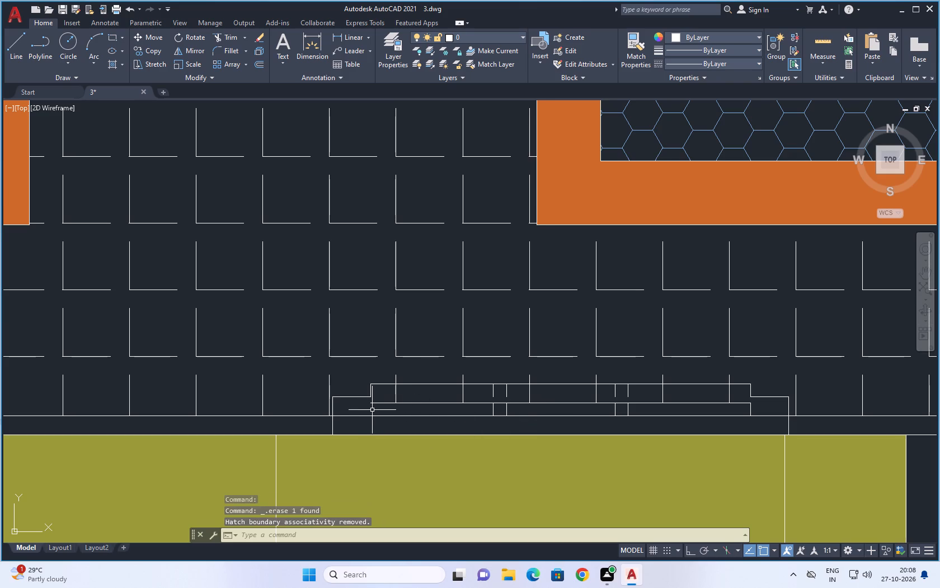
scroll(370, 410, down, 1)
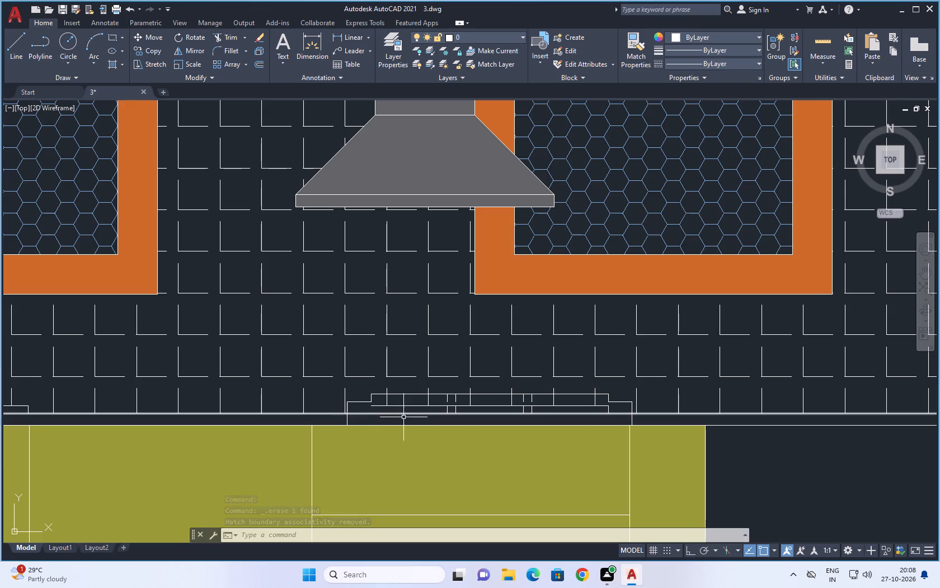
scroll(424, 407, up, 1)
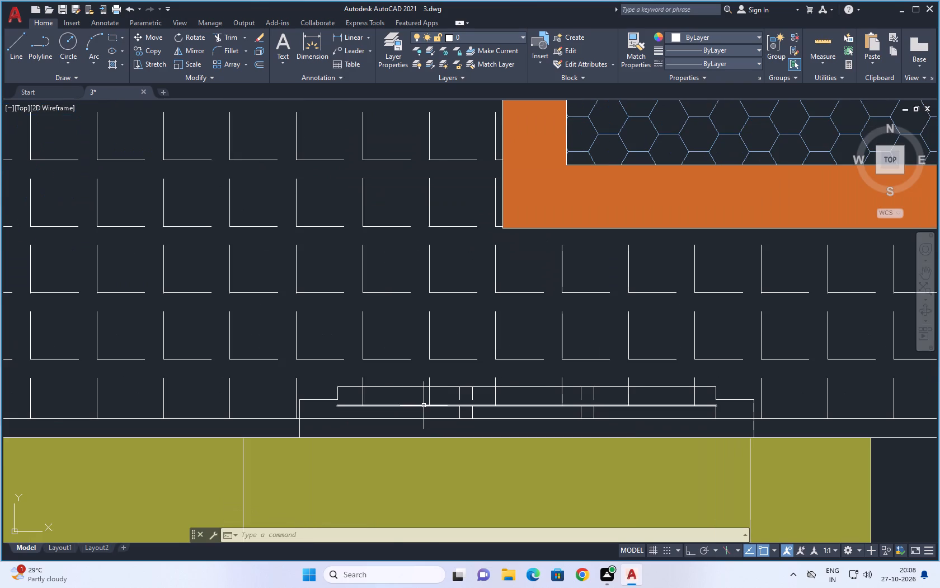
click(424, 404)
click(421, 412)
key(Delete)
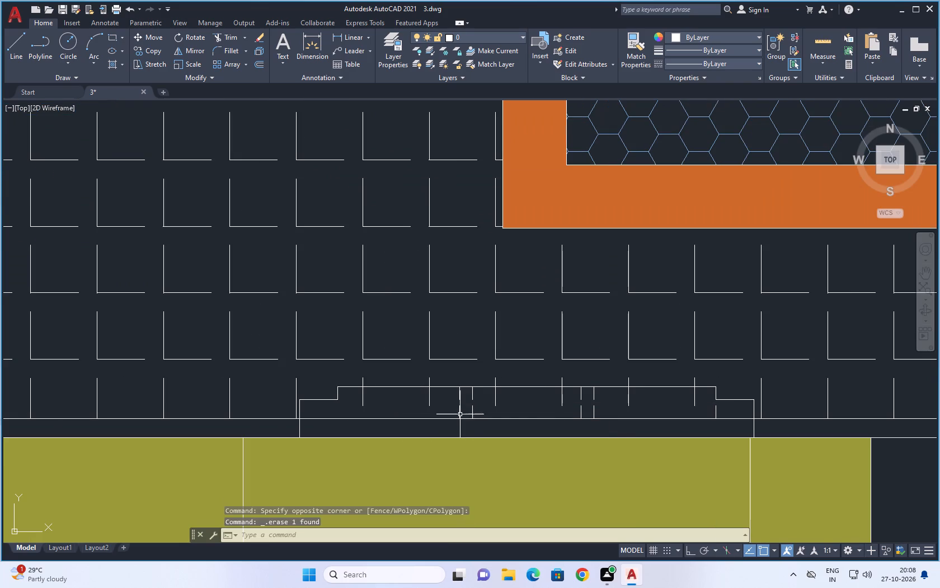
drag(600, 410, 572, 413)
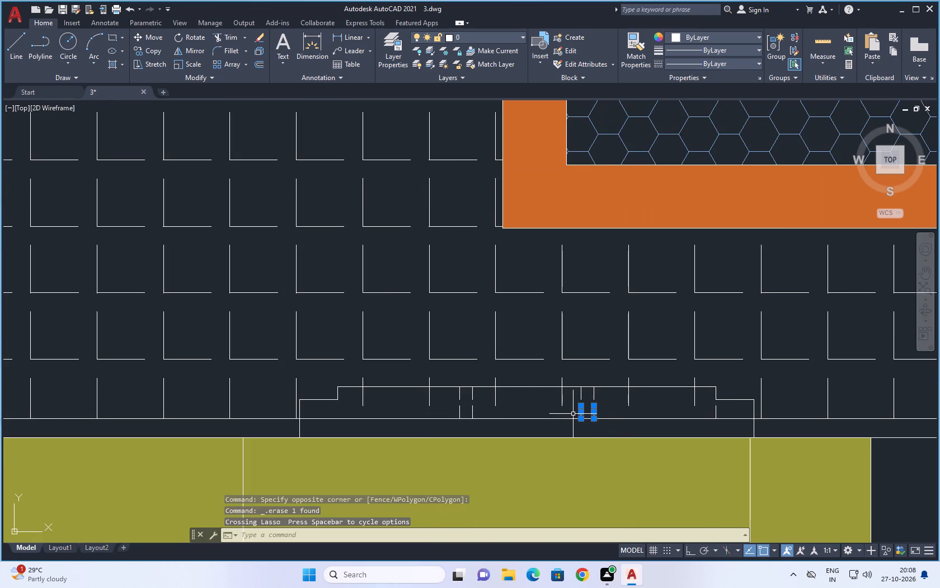
key(Delete)
drag(483, 410, 452, 410)
key(Delete)
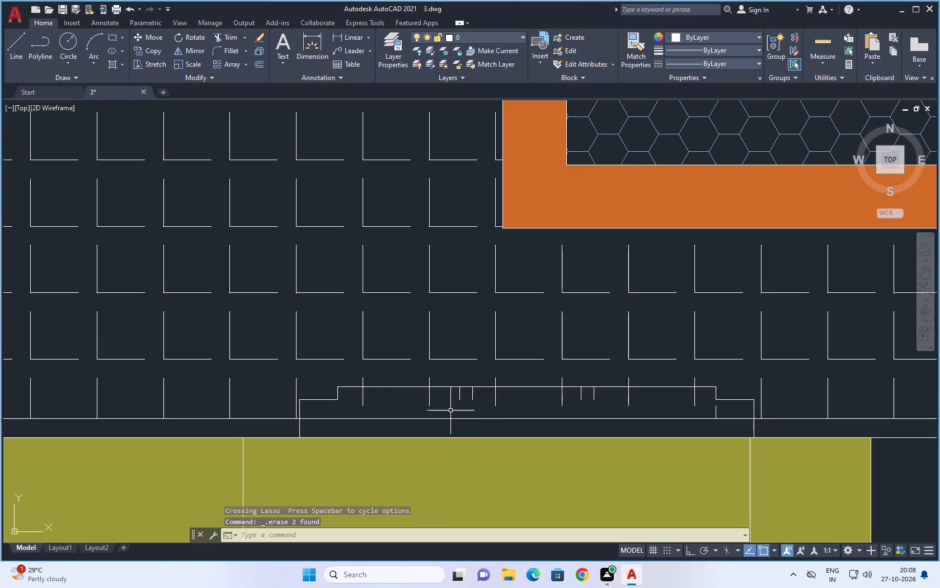
key(Escape)
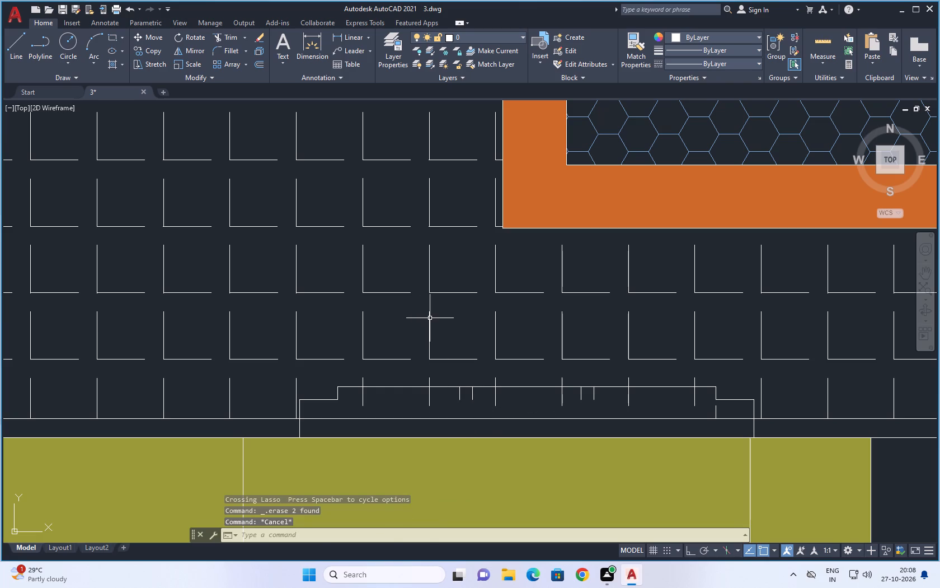
Erase the ANGLE tile hatch from the backsplash wall behind the cabinets and hood.
click(431, 318)
click(419, 325)
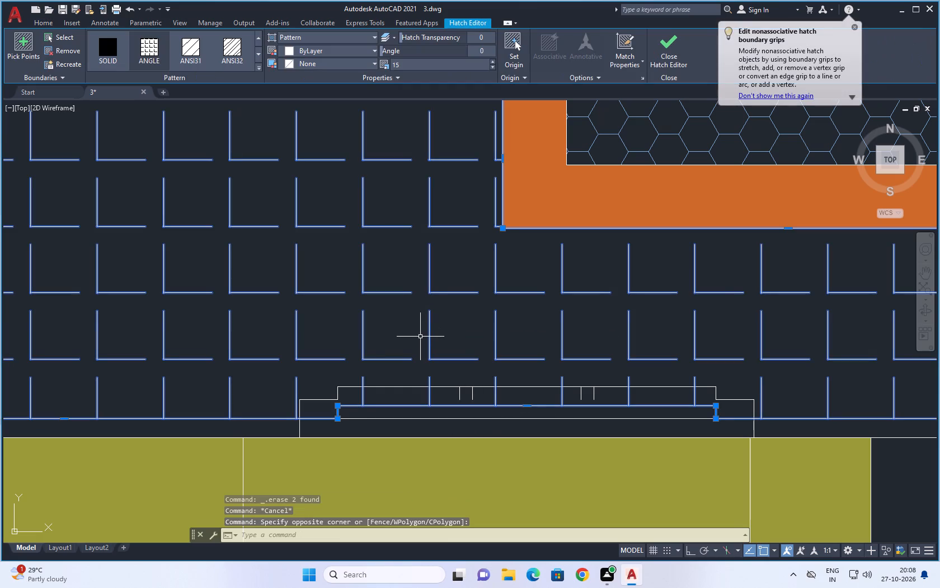
key(Delete)
scroll(555, 378, down, 3)
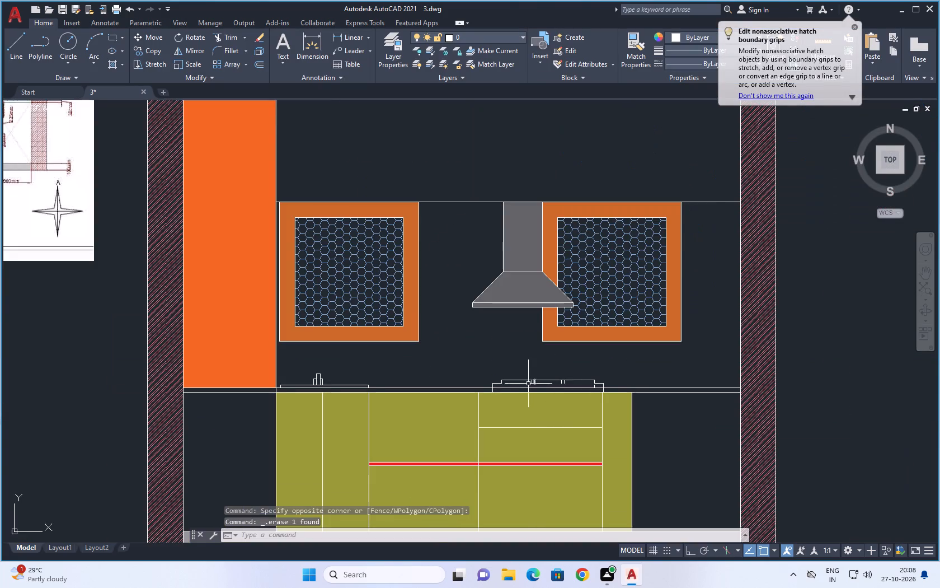
scroll(527, 383, up, 1)
key(Escape)
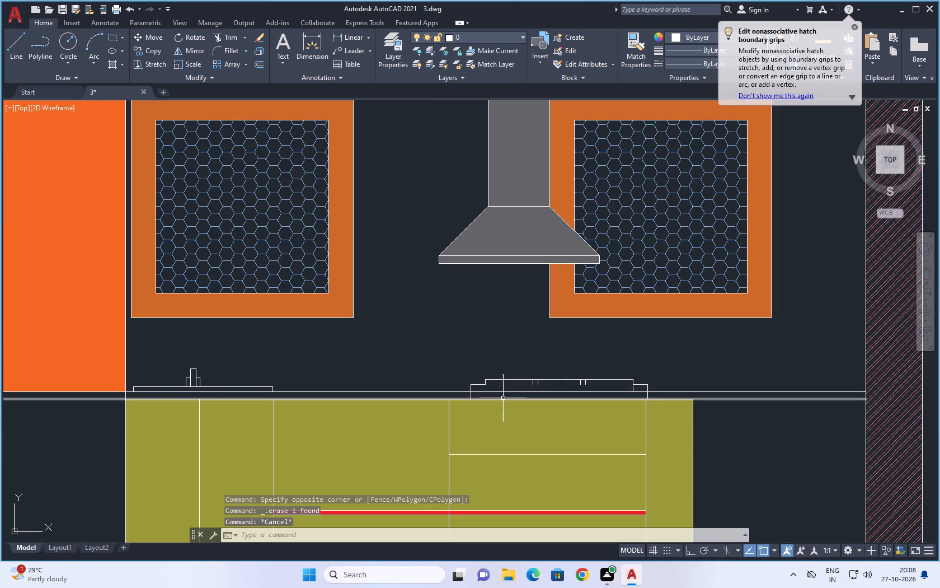
Draw a horizontal line about 597 units long closing the base of the raised hob outline between its two inner corners.
text(L)
key(space)
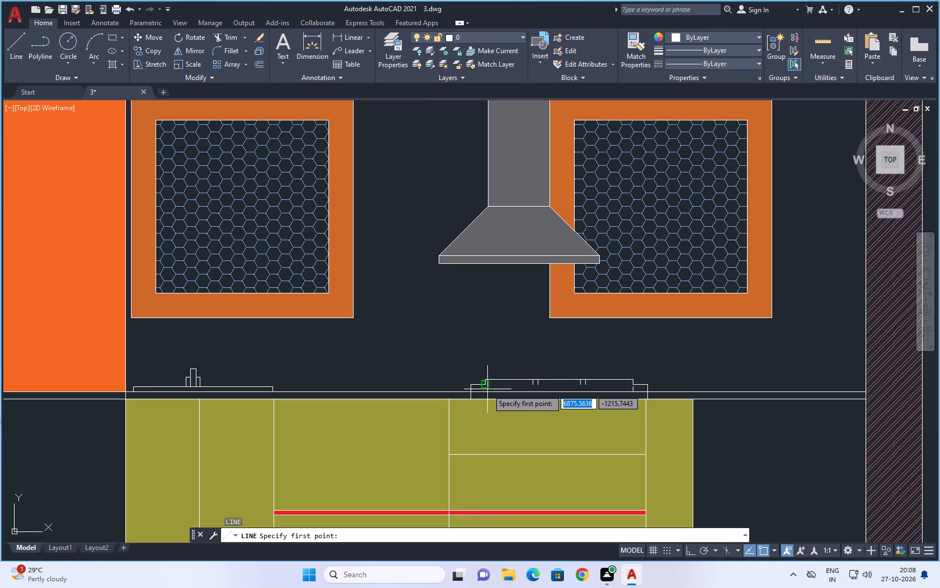
click(487, 387)
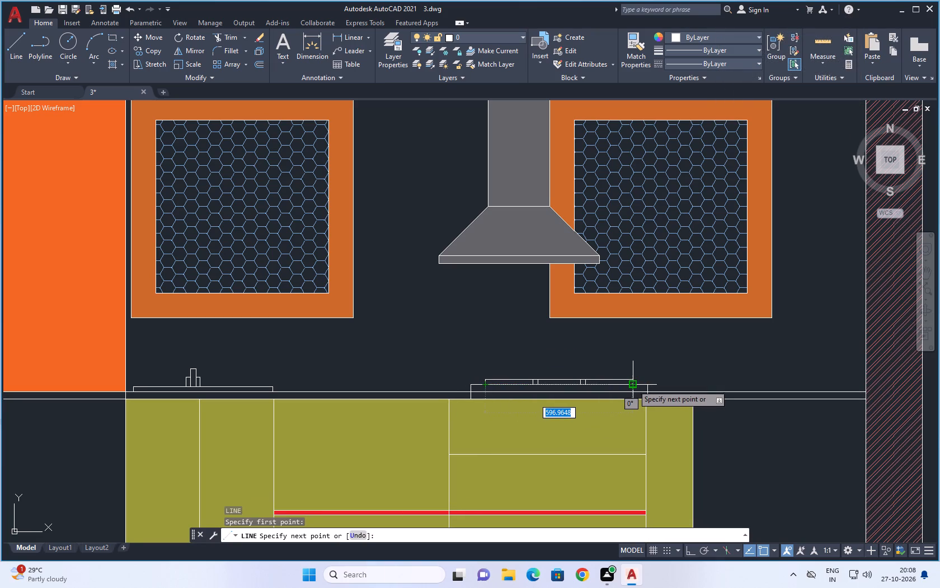
scroll(633, 385, up, 4)
click(617, 392)
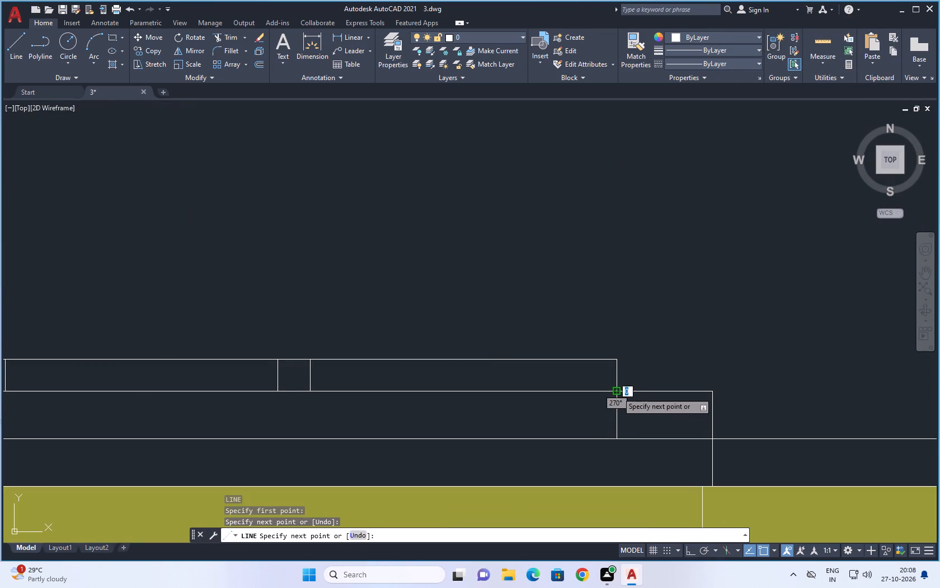
key(Escape)
Fill the two small hob squares and the three parts of the sink tap with a solid hatch coloured ByLayer.
scroll(666, 370, down, 3)
text(H)
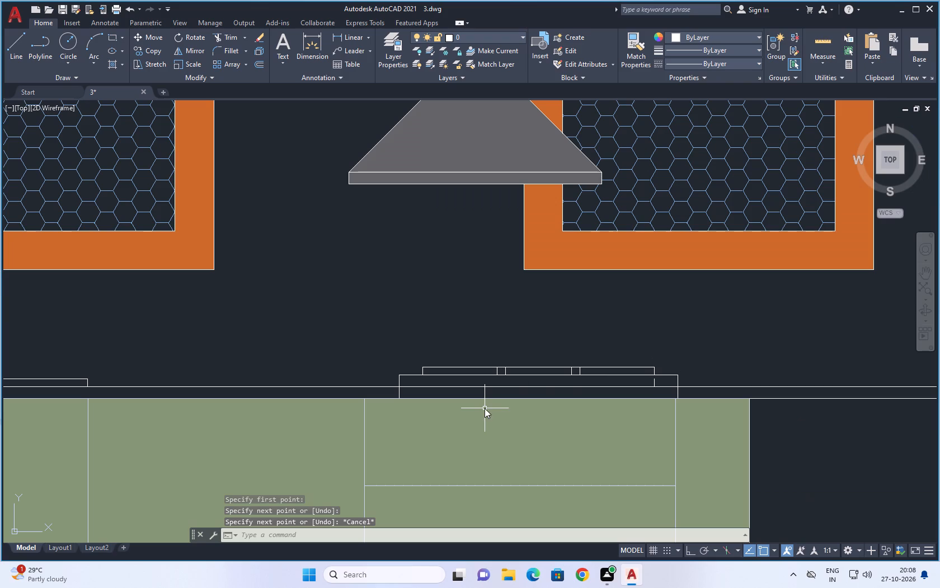
key(space)
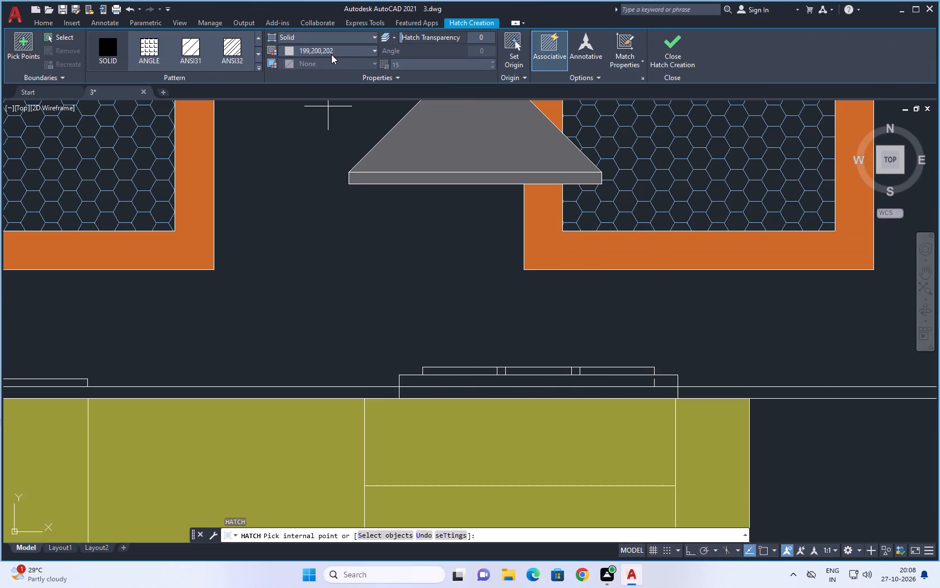
click(340, 52)
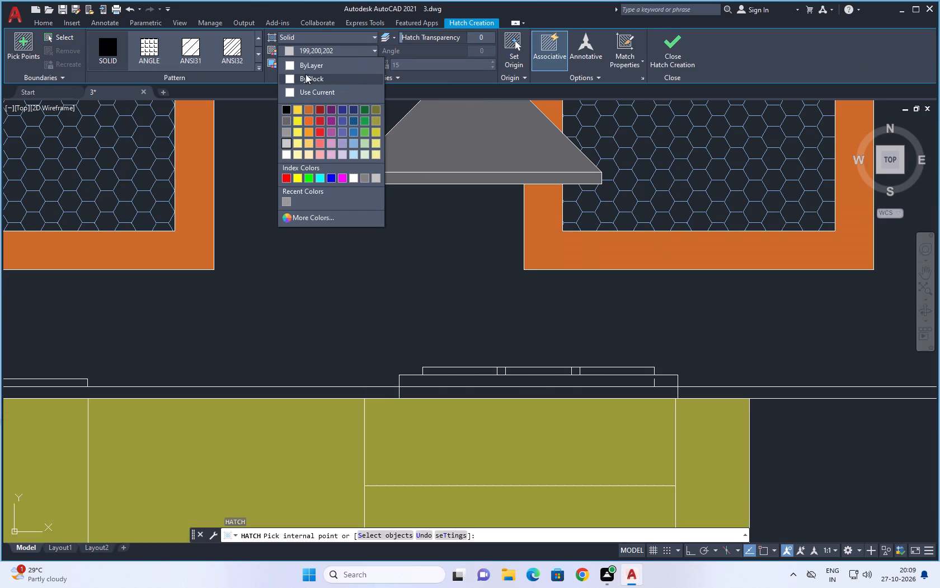
click(310, 63)
click(502, 372)
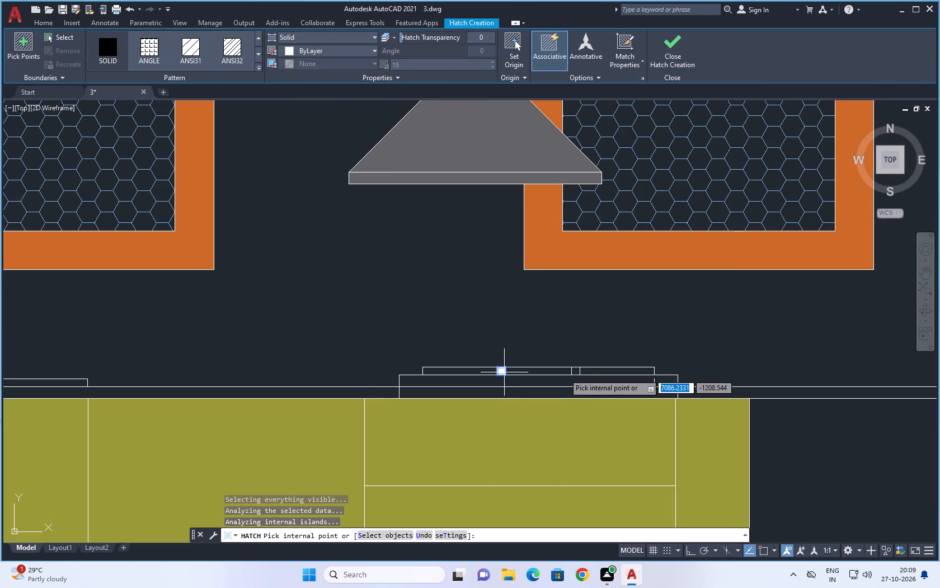
click(574, 371)
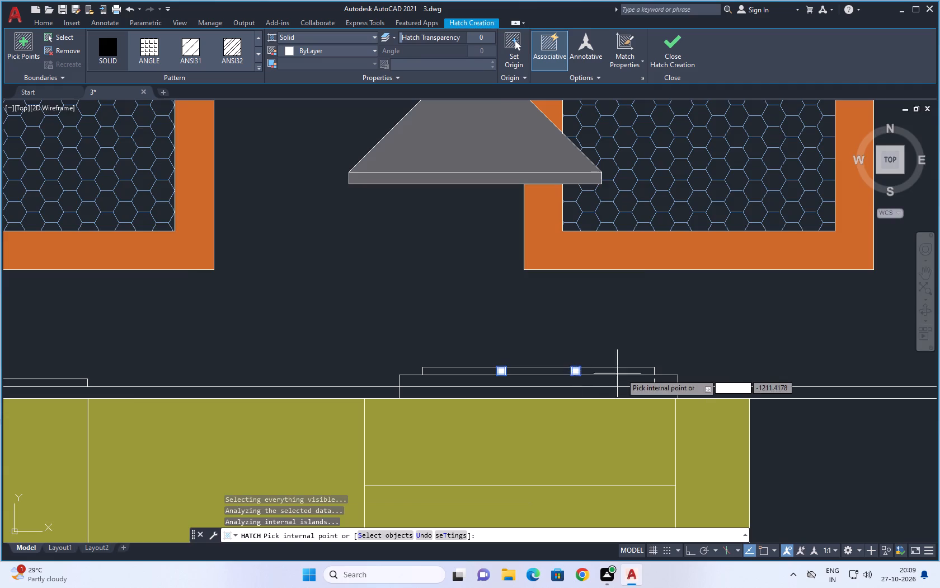
scroll(631, 370, down, 3)
scroll(471, 371, up, 3)
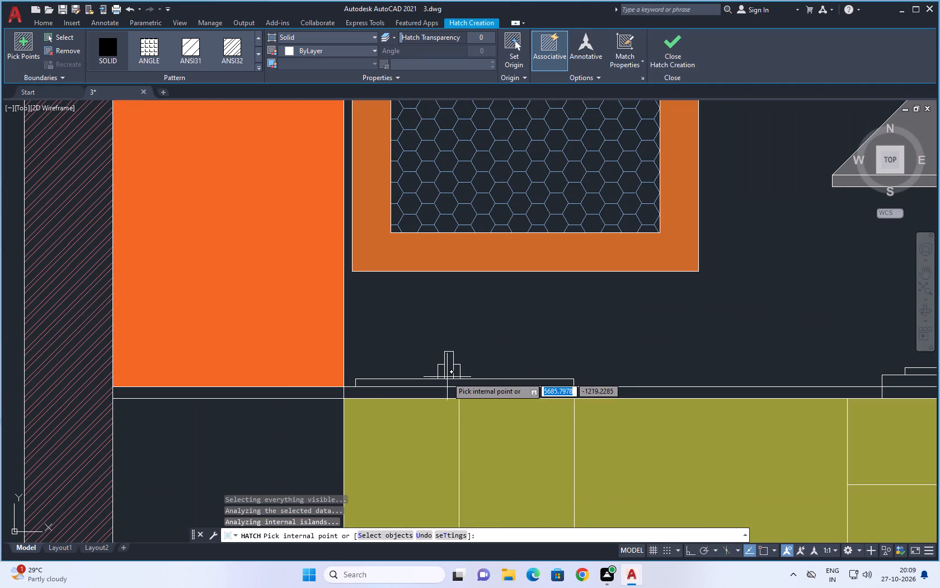
click(448, 368)
click(459, 371)
click(439, 374)
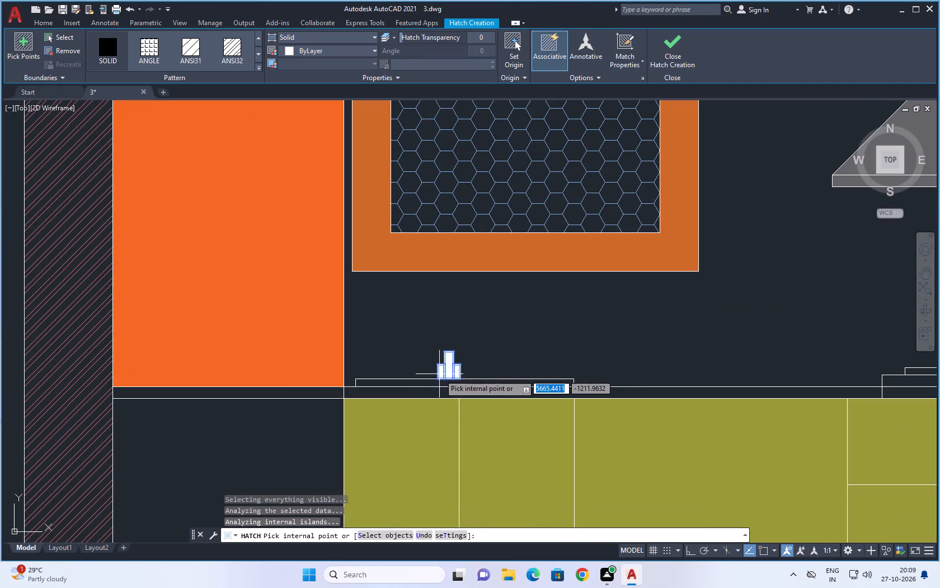
scroll(405, 389, down, 2)
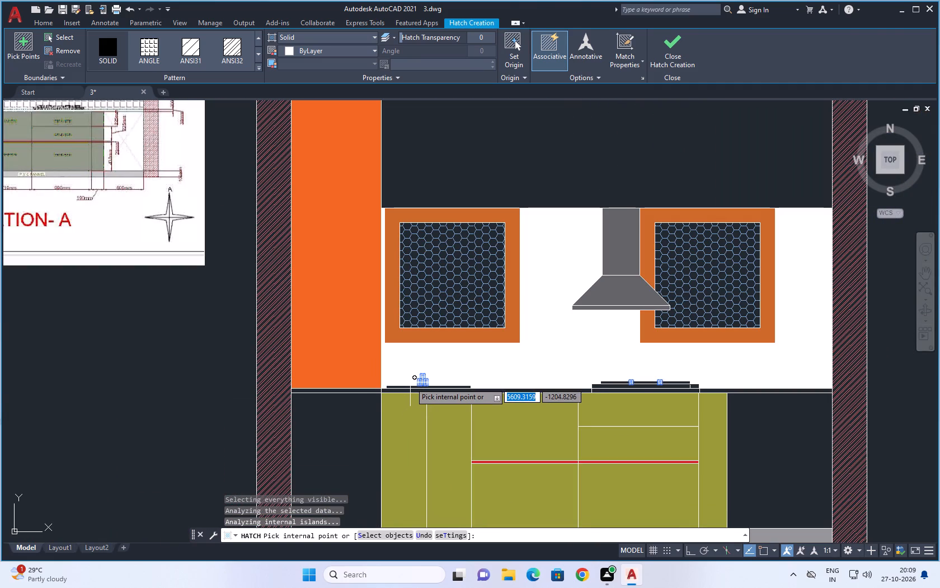
key(space)
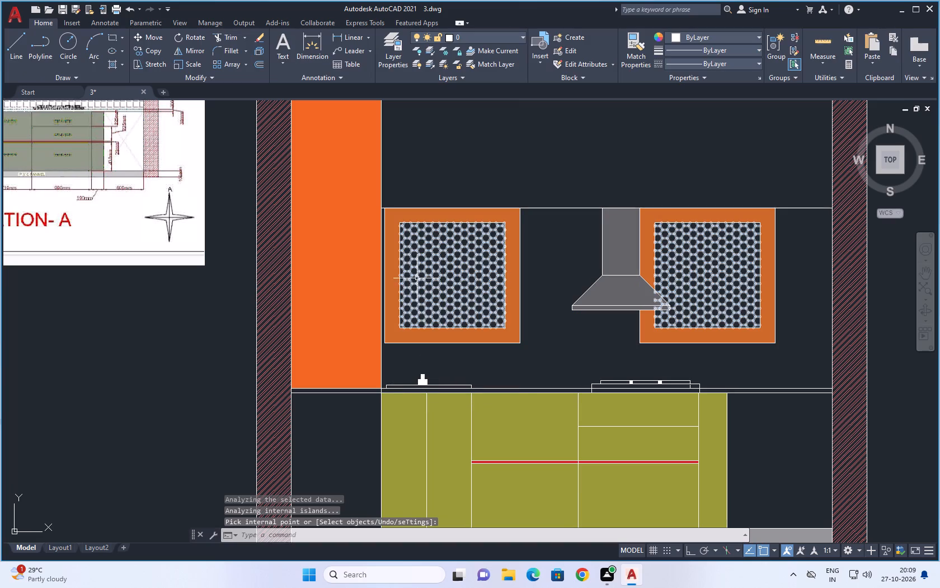
Fill the hob base band above the worktop line and the sink strip below the tap with solid hatch in colour 199,200,202.
key(h)
key(space)
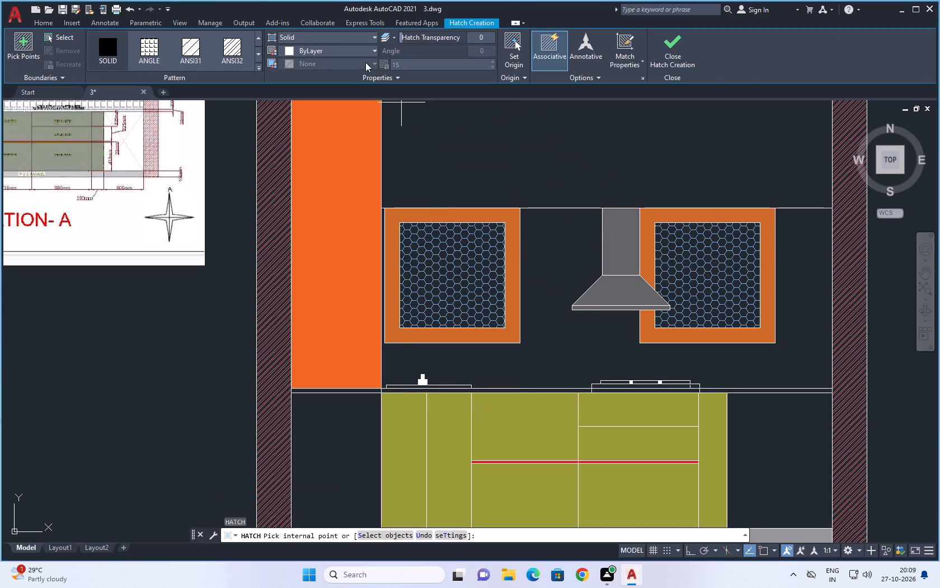
click(368, 54)
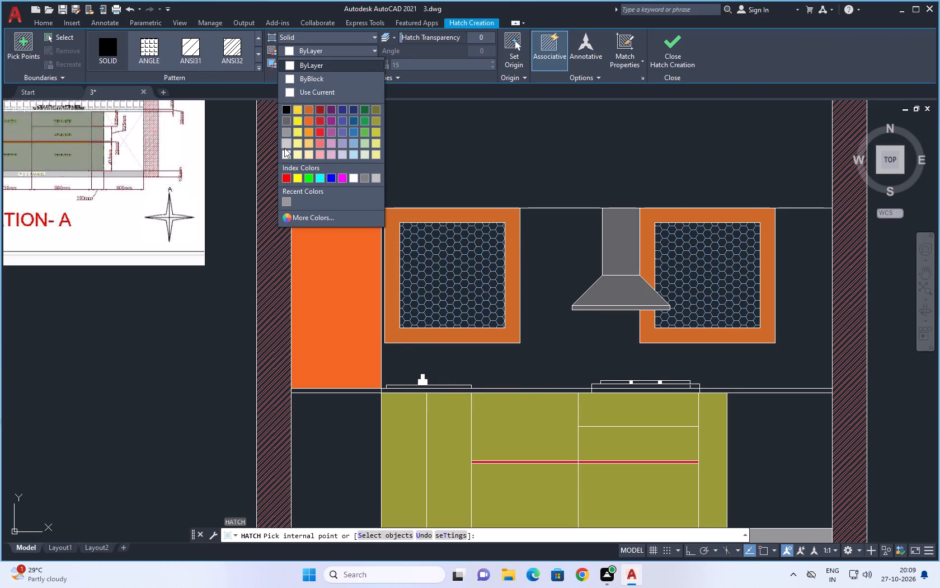
click(284, 148)
scroll(642, 391, up, 3)
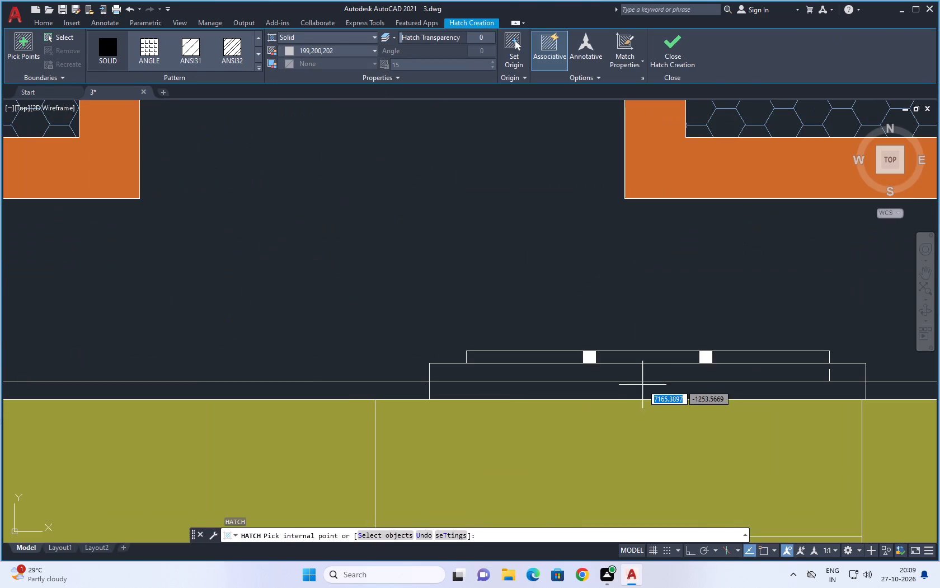
click(643, 377)
scroll(645, 376, down, 3)
scroll(448, 381, up, 3)
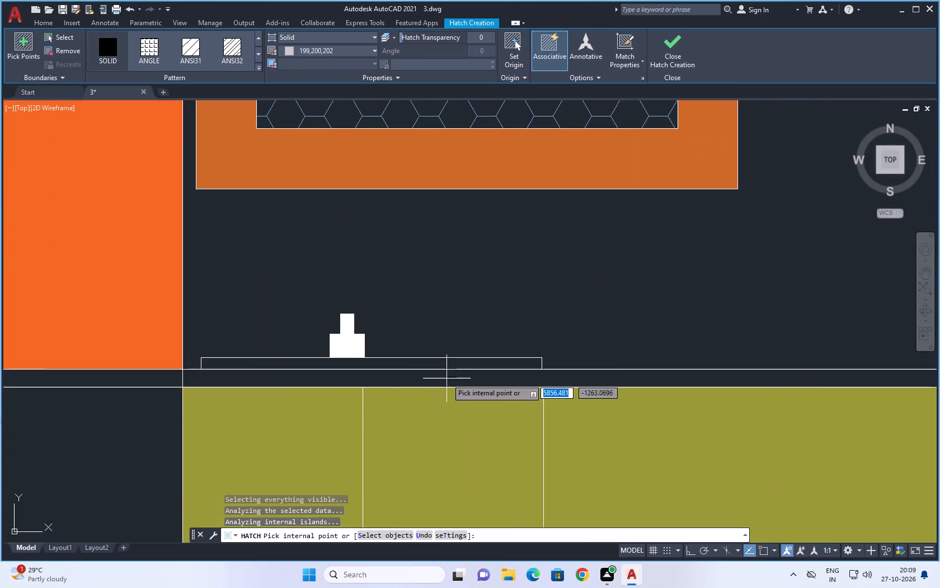
click(448, 362)
scroll(442, 384, down, 4)
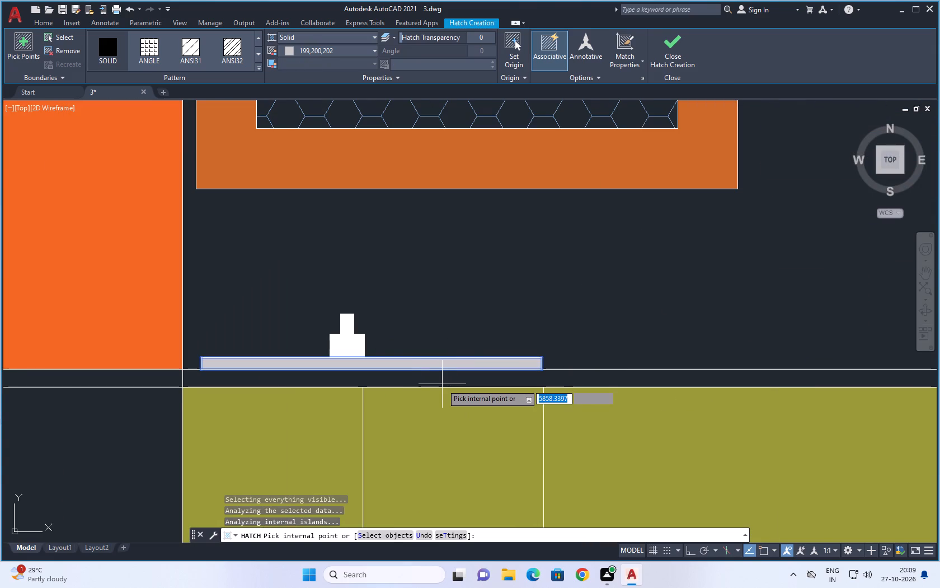
click(679, 60)
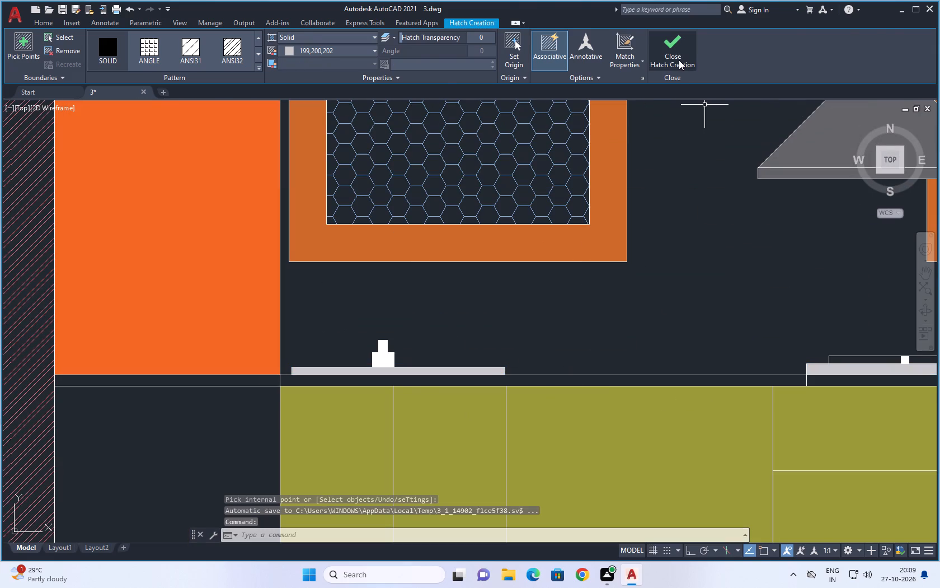
key(Escape)
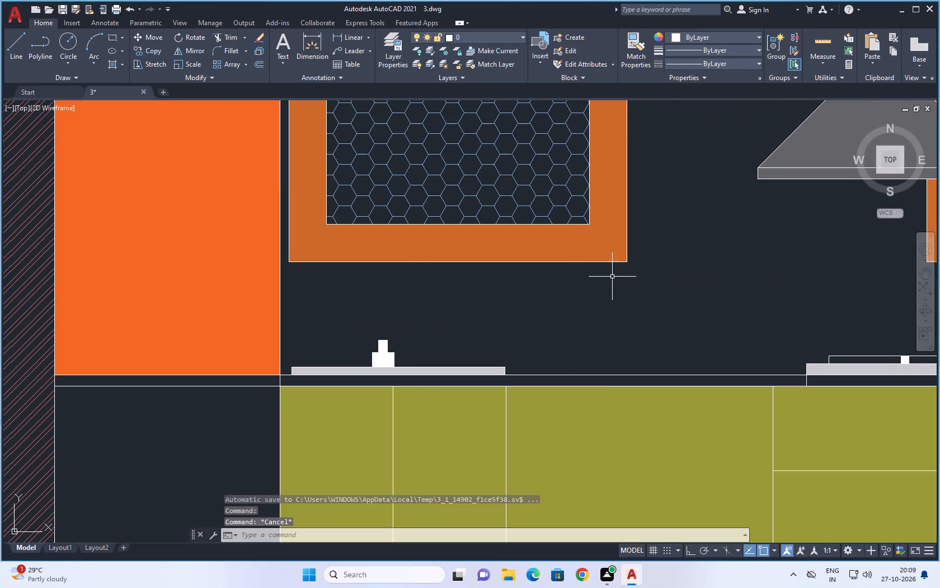
Fill the three upper hob strips beside and between the small white squares with a solid hatch in colour 147,149,152.
key(h)
key(space)
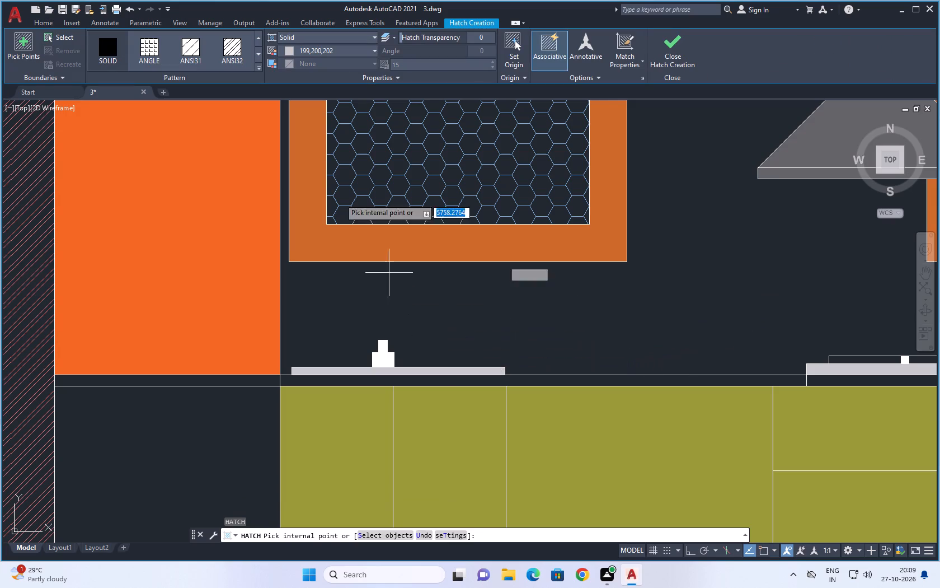
click(314, 49)
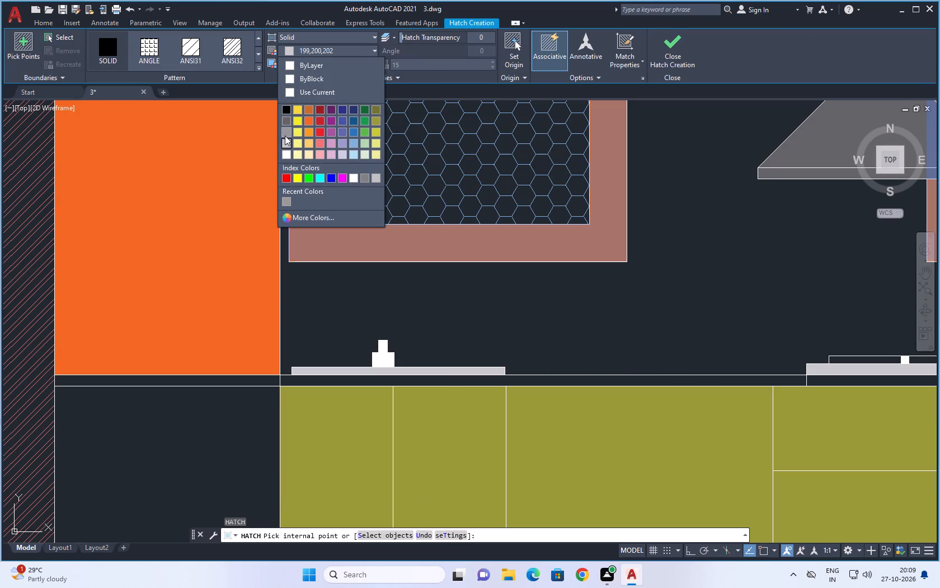
click(285, 136)
scroll(311, 353, down, 2)
scroll(501, 356, down, 2)
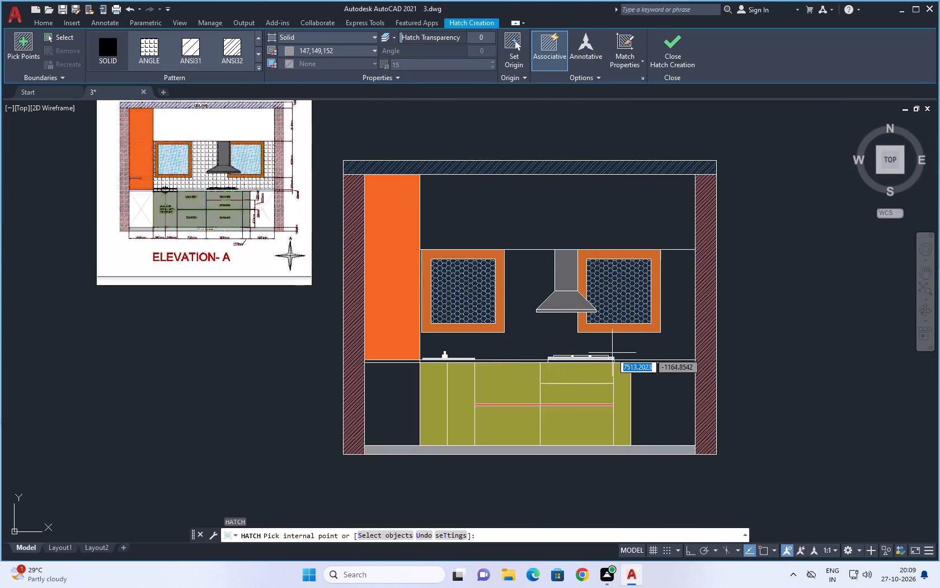
scroll(596, 355, up, 3)
click(594, 361)
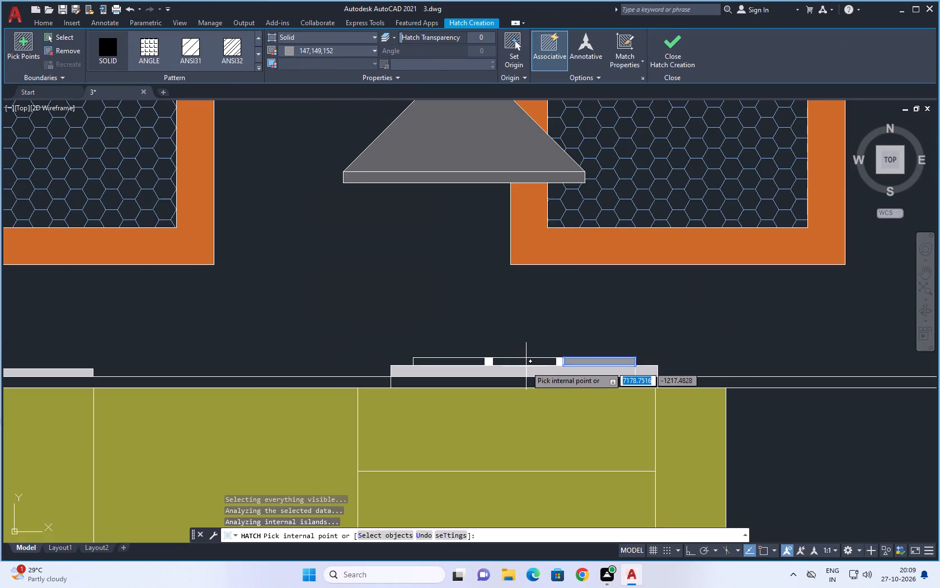
click(525, 361)
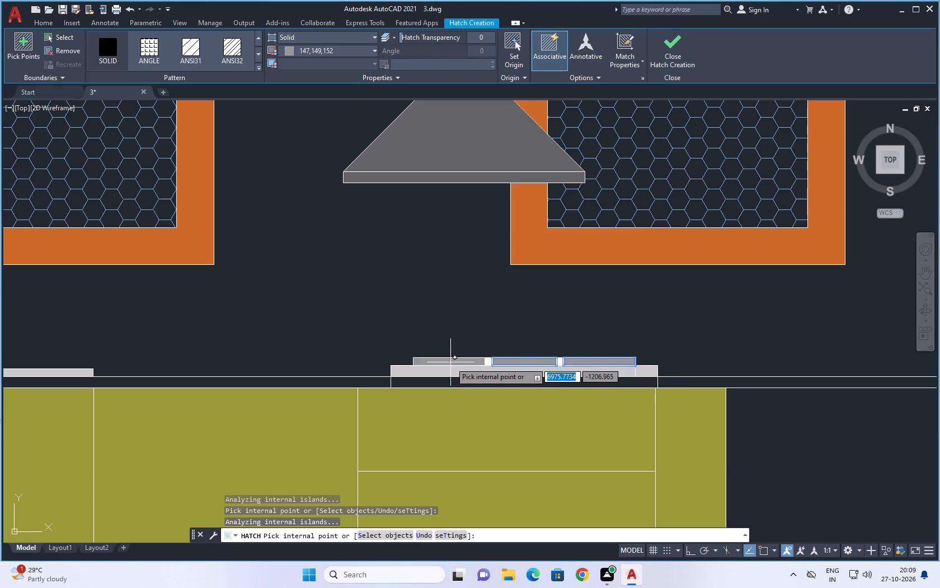
click(450, 362)
click(669, 41)
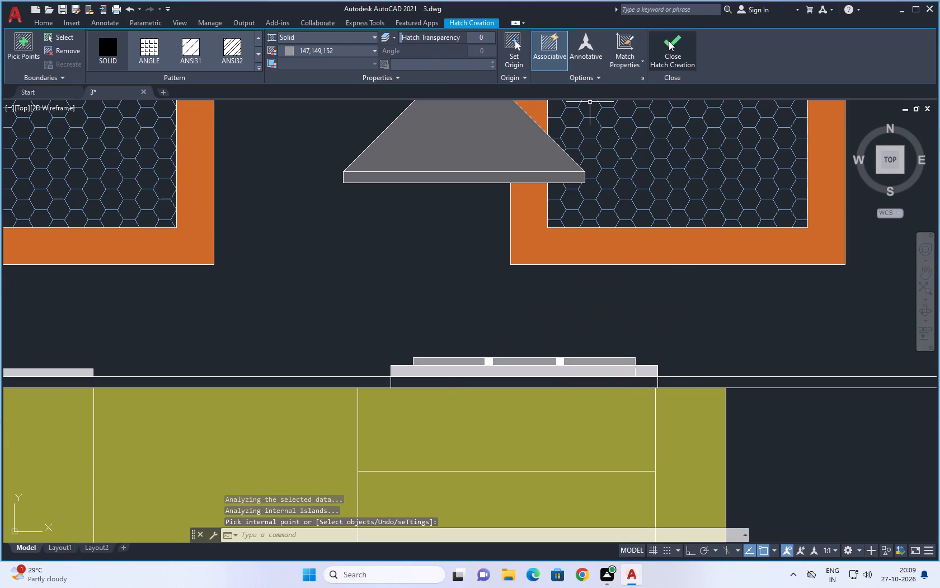
Hatch the backsplash wall behind the cabinets and hood with the ANGLE pattern, colour ByLayer, angle 0 and scale 15.
scroll(394, 353, down, 2)
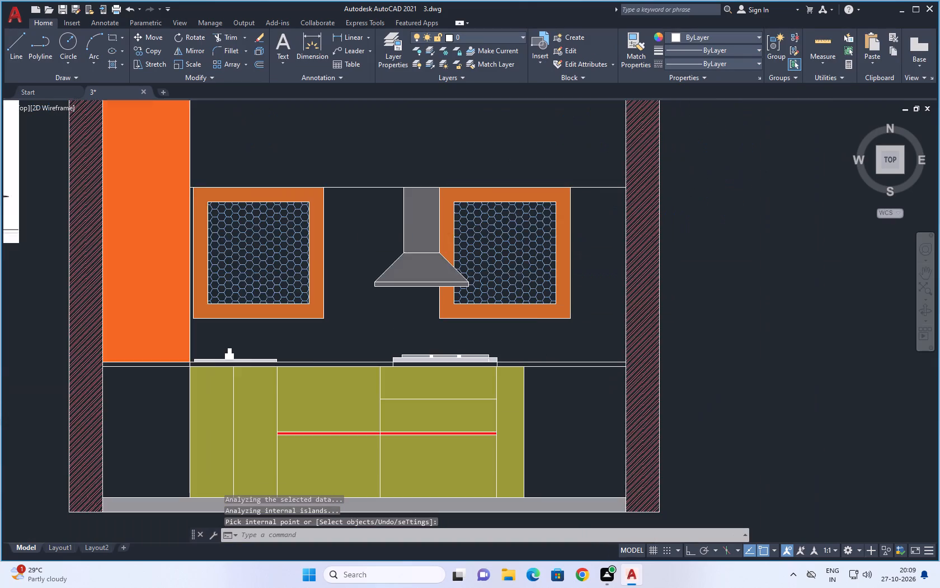
scroll(394, 353, down, 1)
key(space)
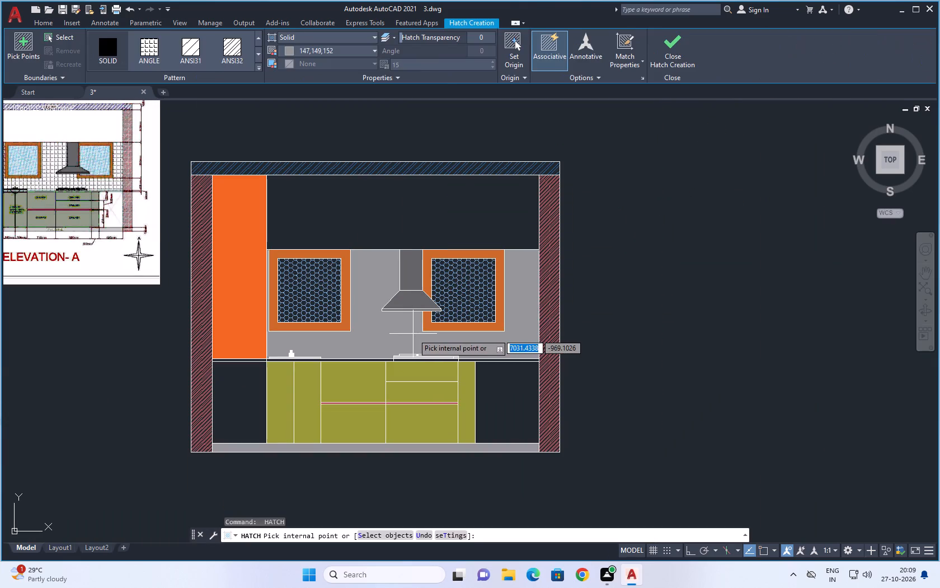
key(Escape)
key(h)
key(space)
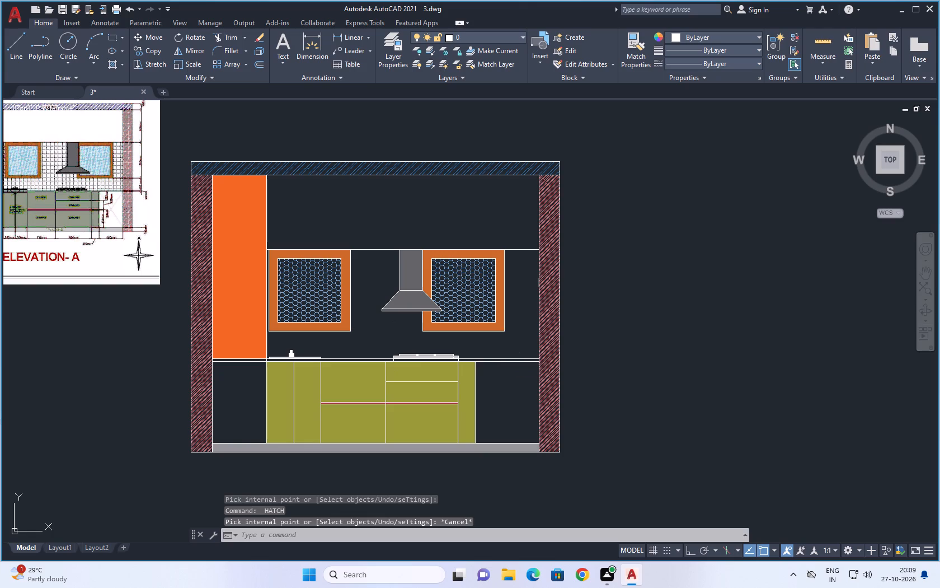
click(358, 49)
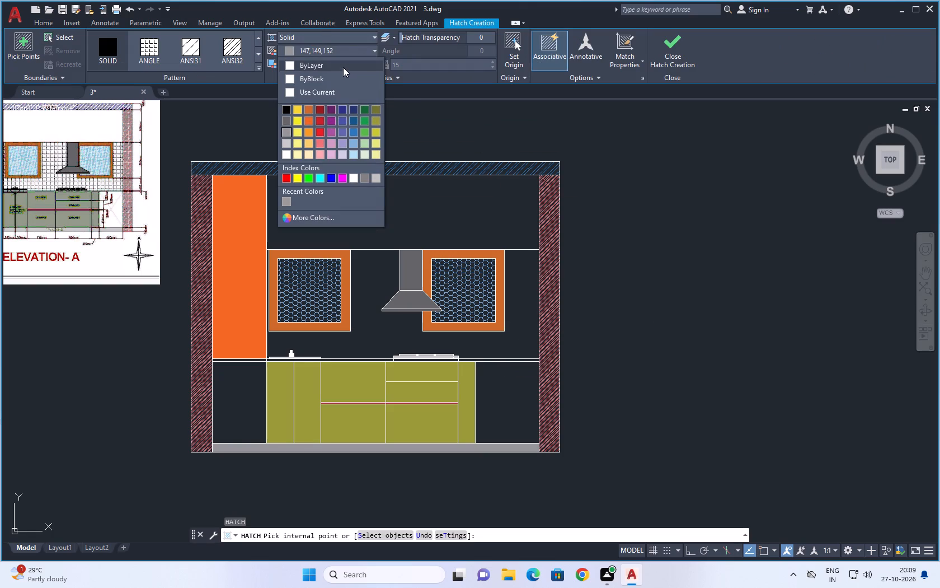
click(343, 67)
click(155, 38)
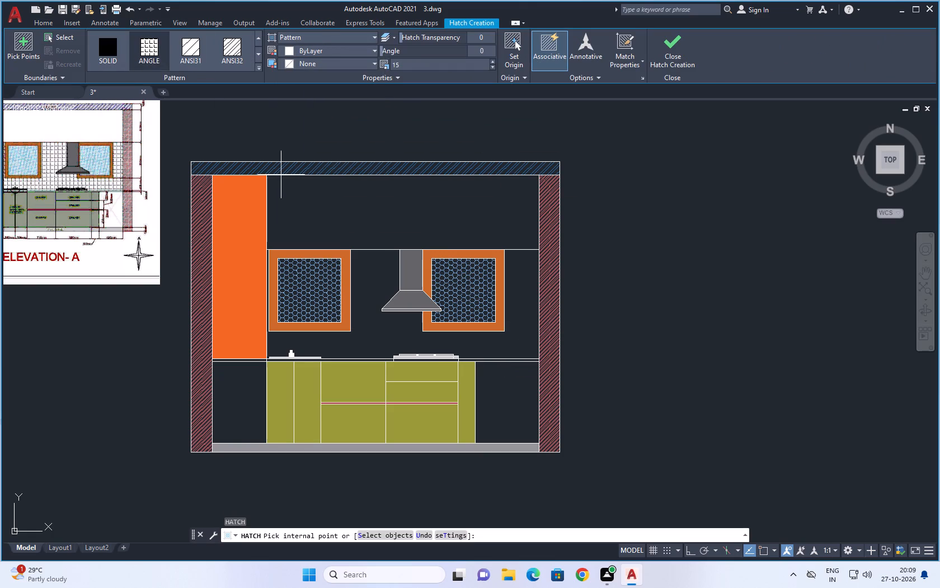
click(381, 282)
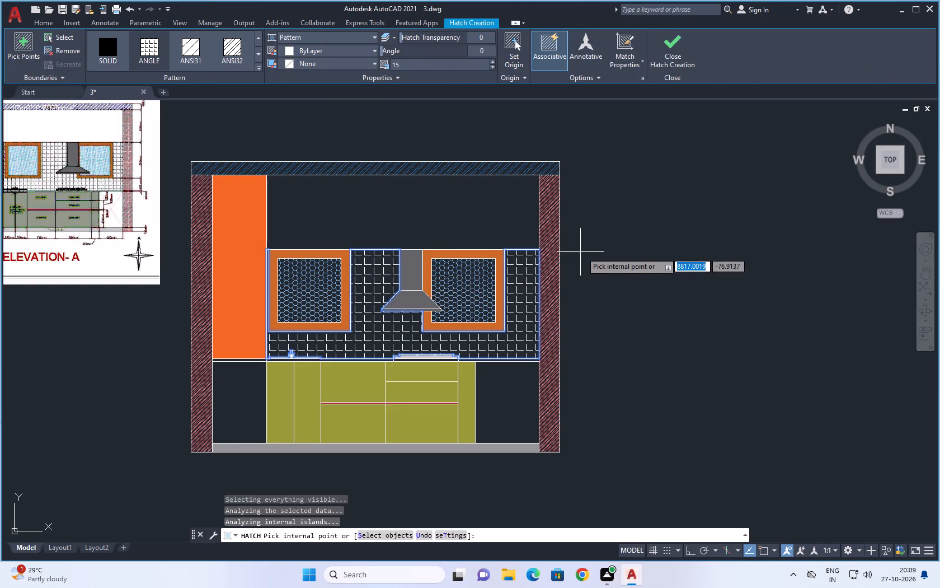
click(657, 58)
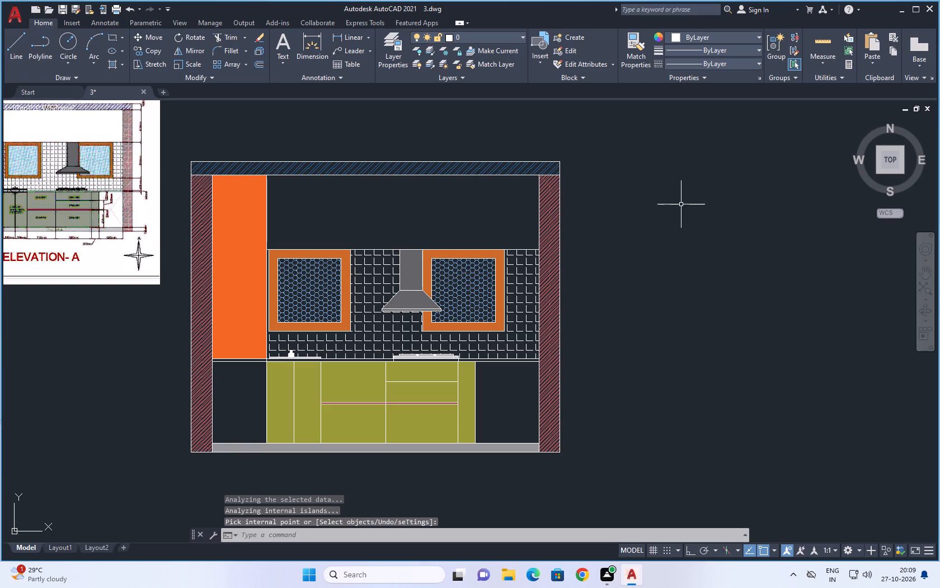
Erase the two short vertical lines crossing the worktop thickness below the ends of the hob base.
scroll(657, 225, down, 1)
middle_drag(651, 246, 711, 259)
scroll(574, 321, up, 2)
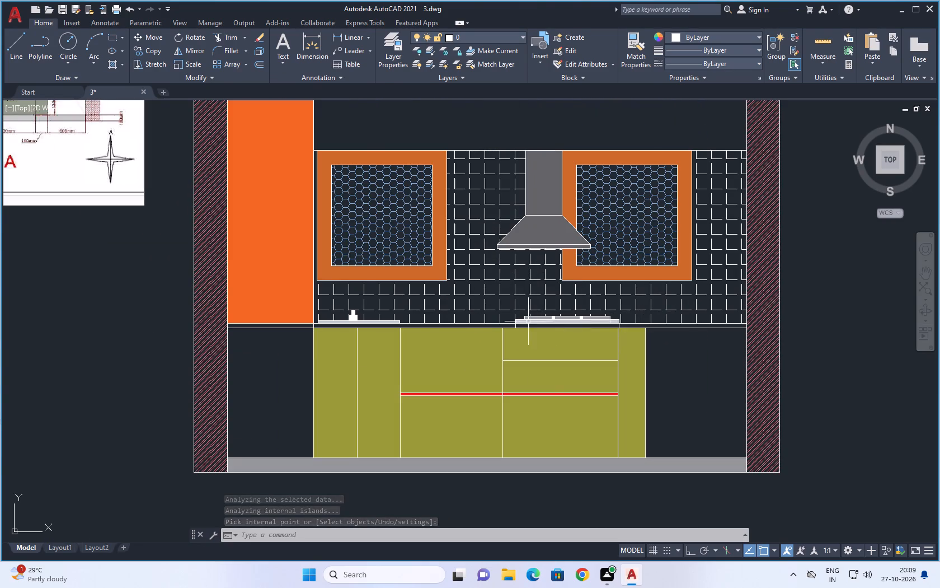
scroll(518, 321, up, 2)
key(Escape)
click(510, 331)
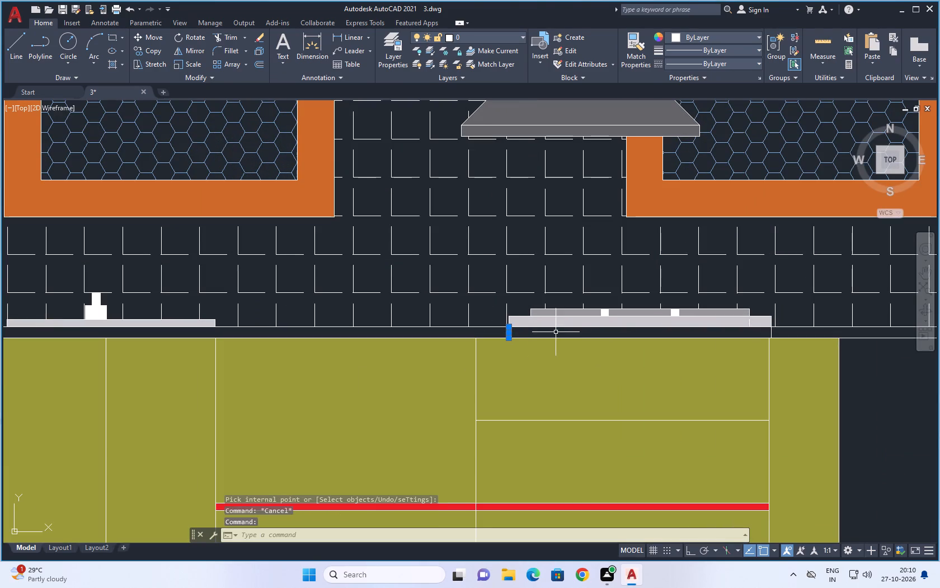
key(Delete)
click(772, 333)
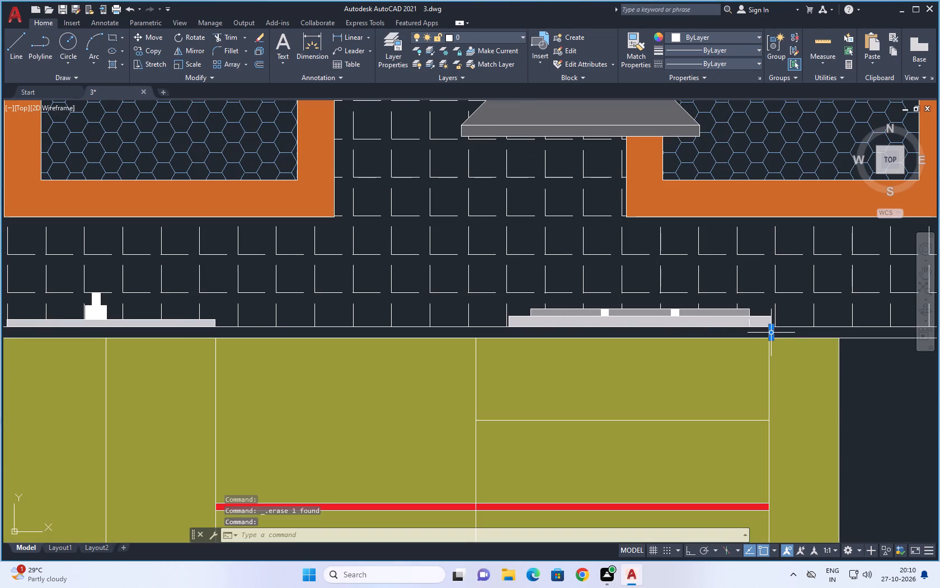
key(Delete)
Erase the light grey solid hatch filling the hob base band and the sink strip.
scroll(769, 360, down, 1)
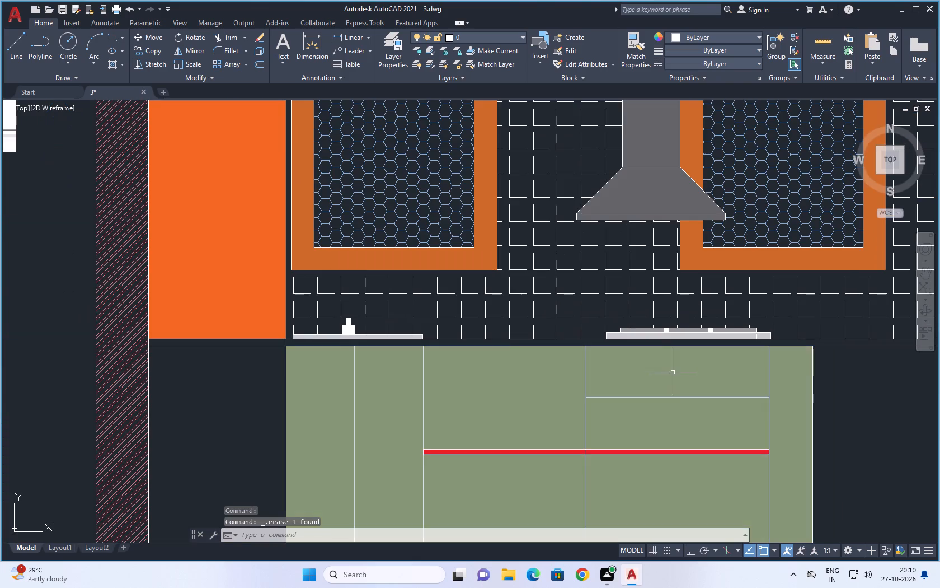
scroll(676, 372, down, 1)
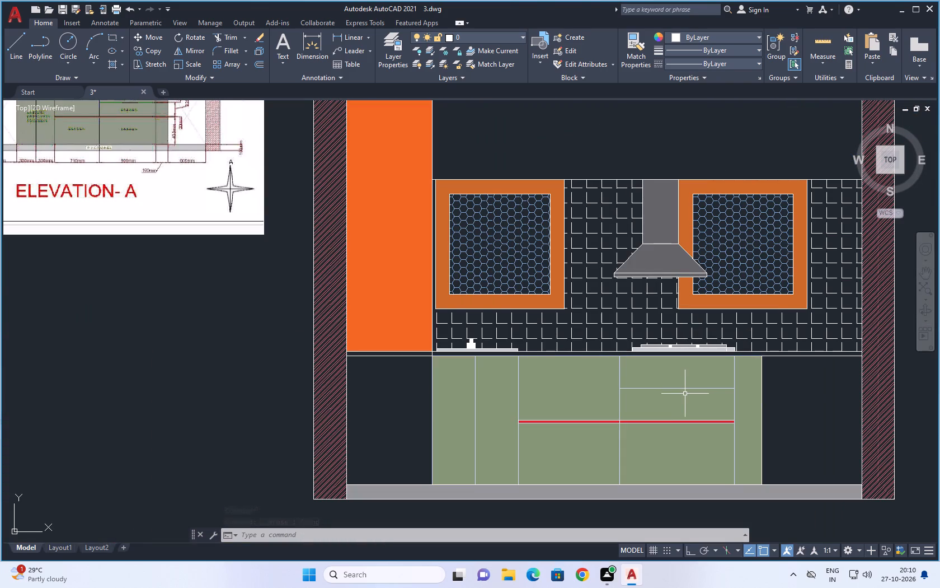
scroll(681, 347, up, 3)
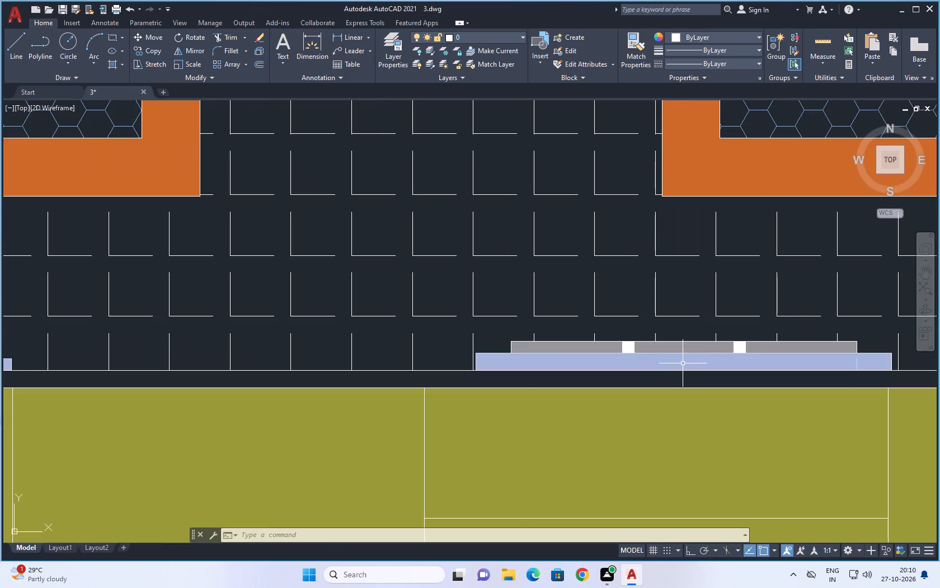
click(683, 363)
key(Delete)
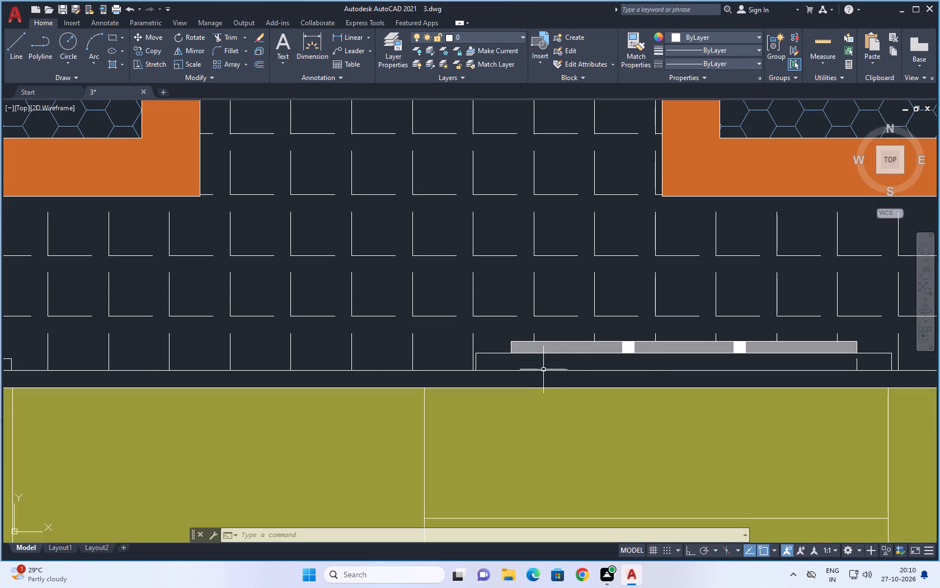
Erase the stray short vertical line inside the right end of the hob base band.
scroll(549, 357, down, 2)
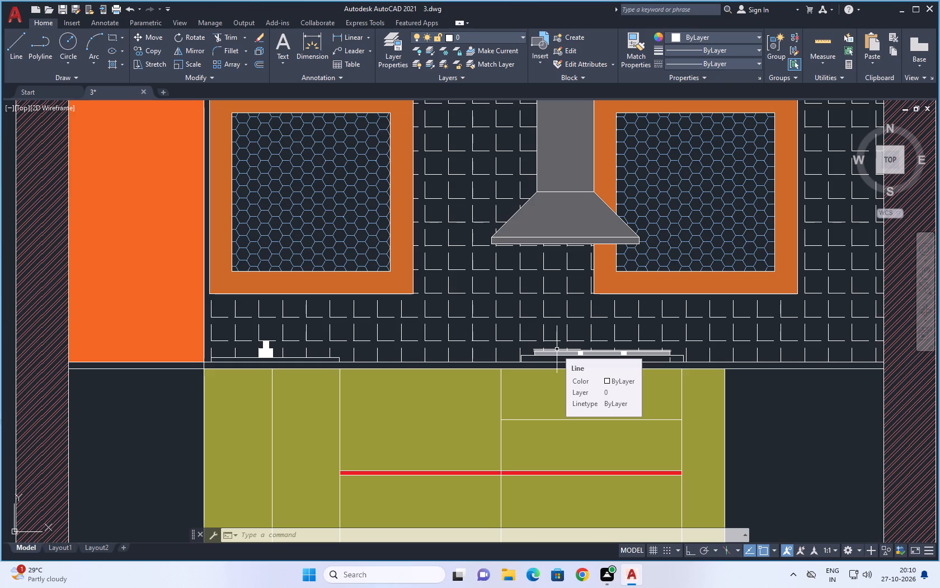
scroll(534, 356, up, 1)
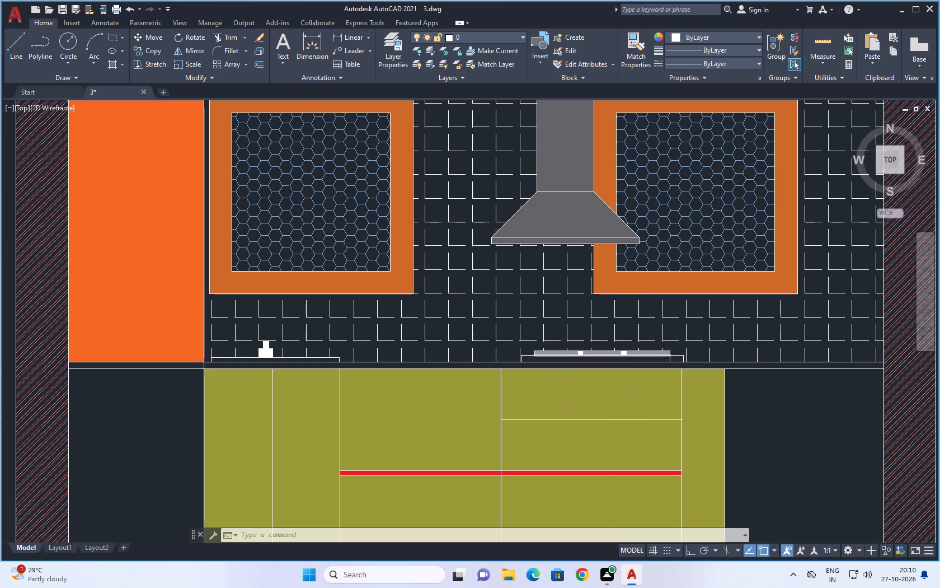
scroll(541, 356, down, 1)
scroll(680, 358, up, 2)
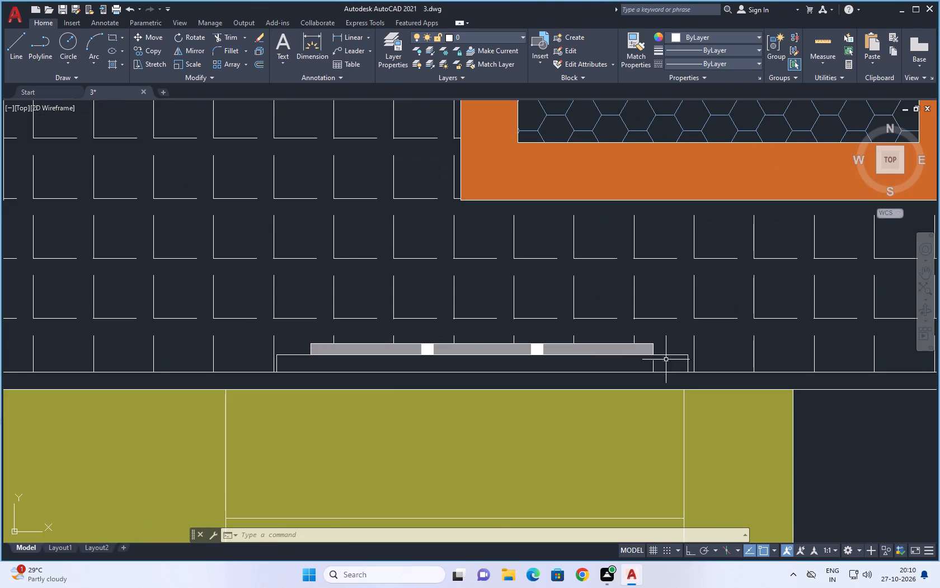
click(654, 363)
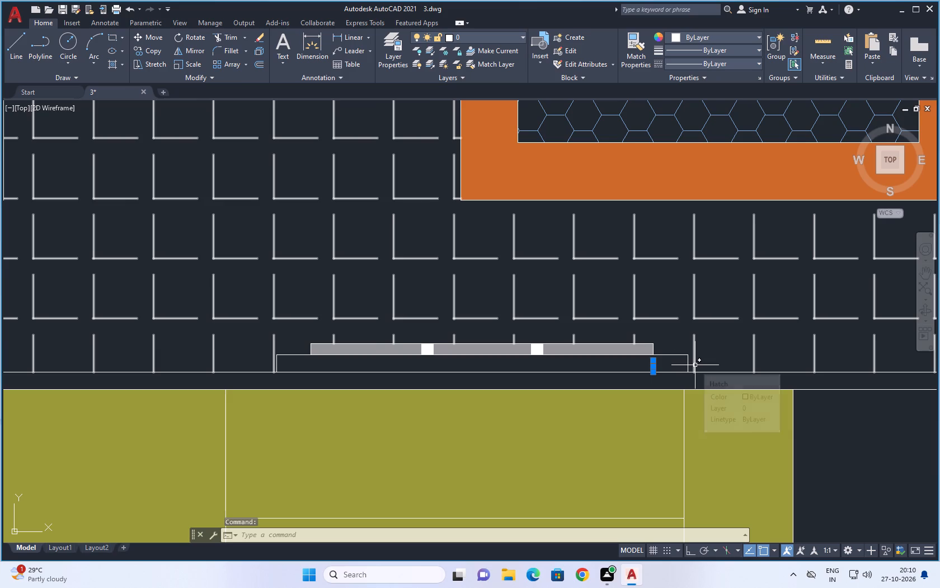
key(Delete)
Compare the hob, sink and worktop of the drawn elevation with the ELEVATION- A reference image.
scroll(673, 349, down, 1)
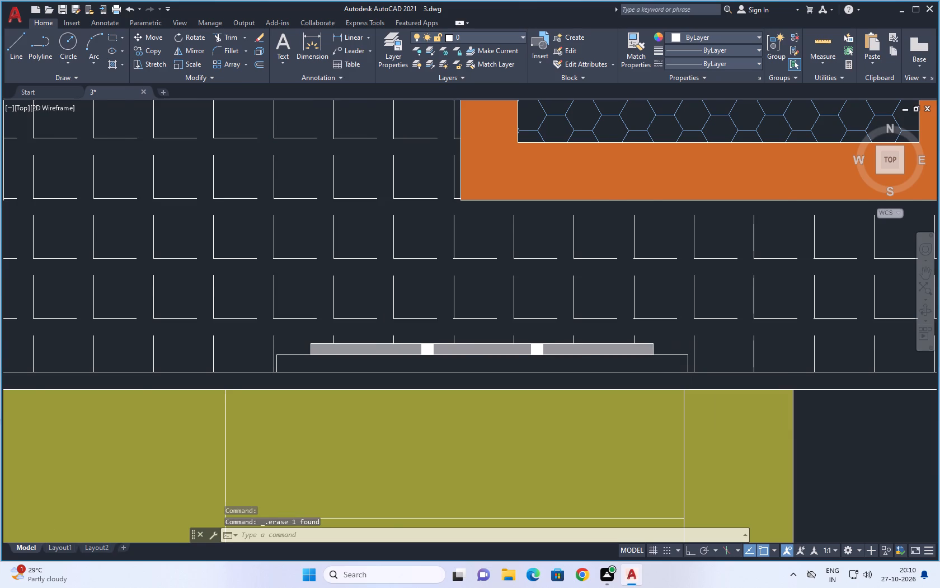
scroll(470, 348, up, 2)
scroll(455, 339, down, 4)
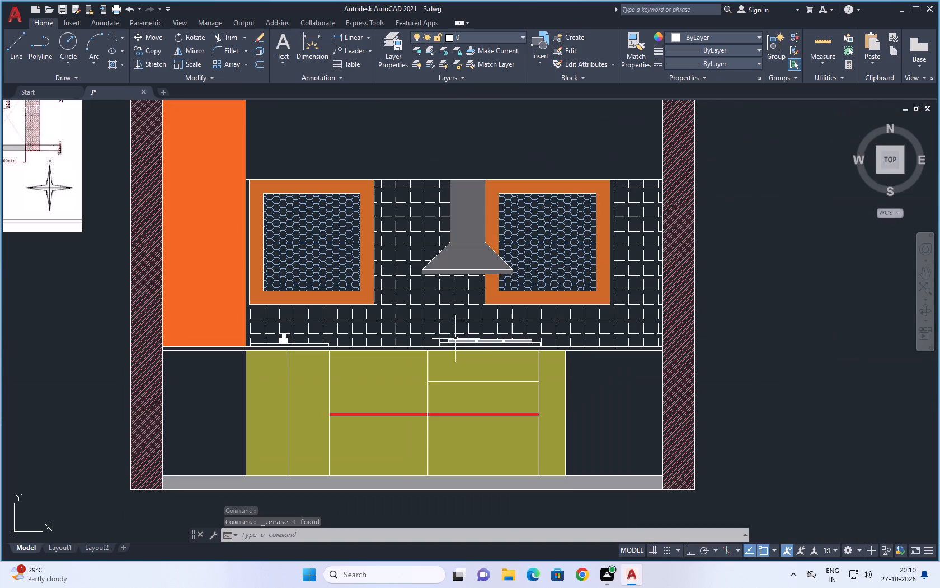
scroll(441, 332, up, 3)
scroll(538, 361, down, 3)
scroll(283, 255, down, 2)
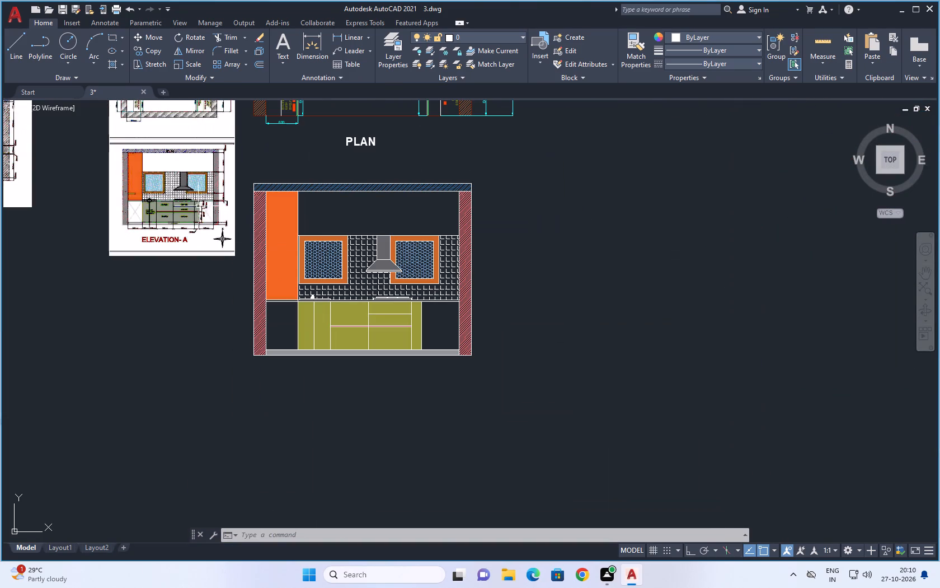
scroll(189, 194, up, 3)
scroll(155, 207, down, 2)
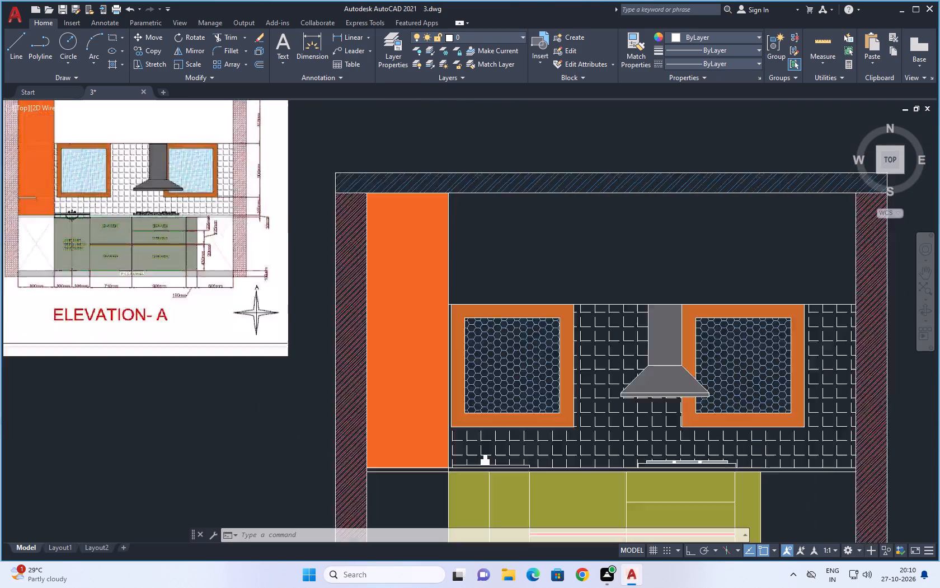
scroll(155, 207, down, 1)
scroll(332, 315, up, 2)
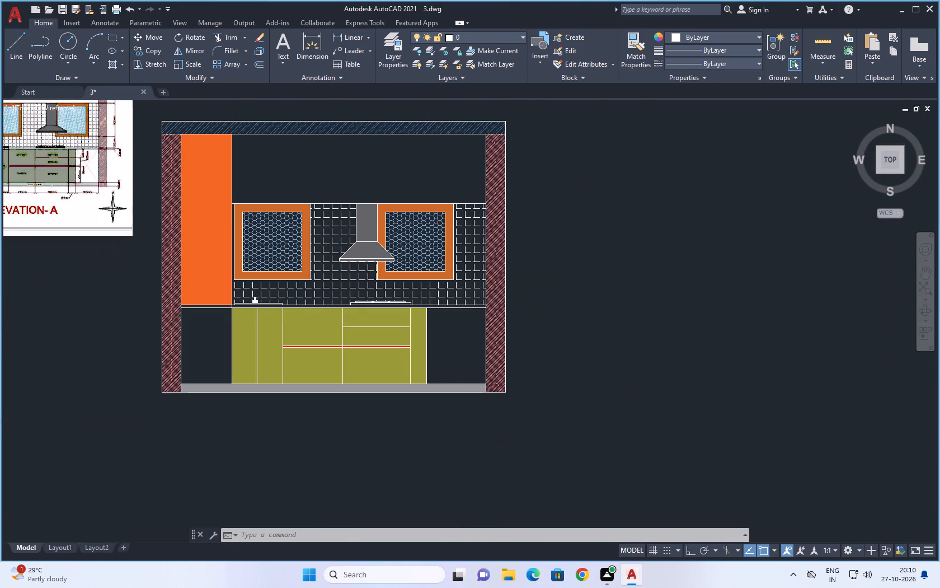
scroll(369, 292, up, 1)
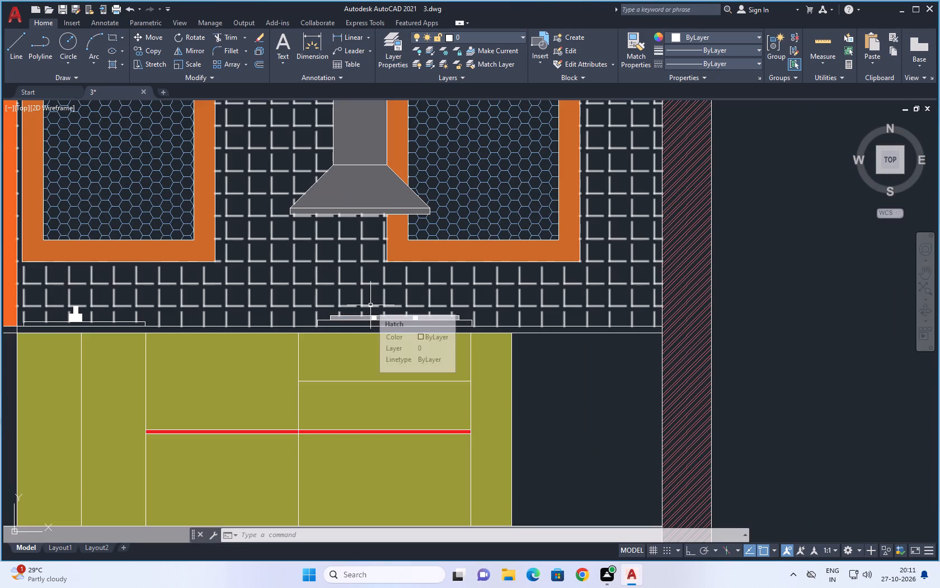
Hatch the hob base band on the worktop with the ANSI31 diagonal pattern, following the hob in the ELEVATION- A reference image.
key(h)
key(Return)
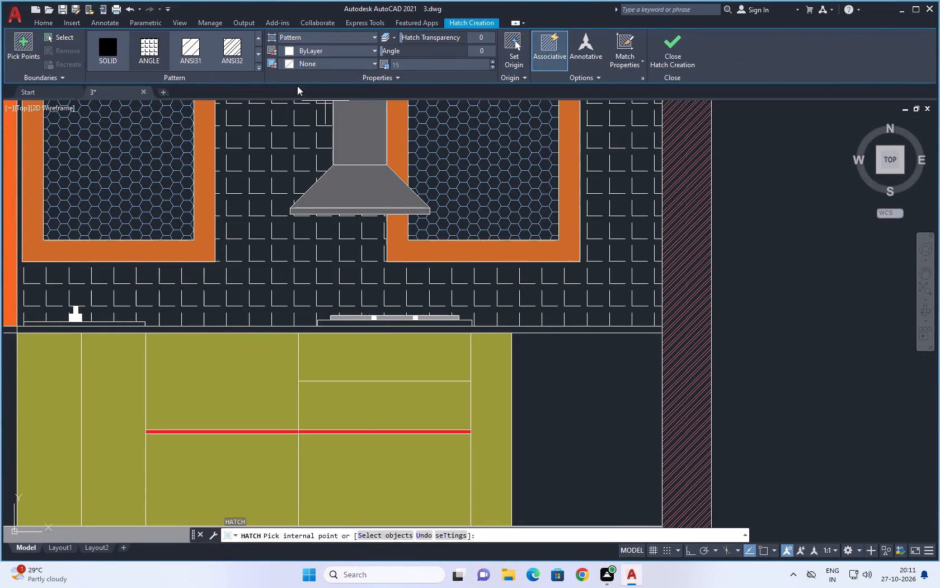
scroll(471, 435, down, 2)
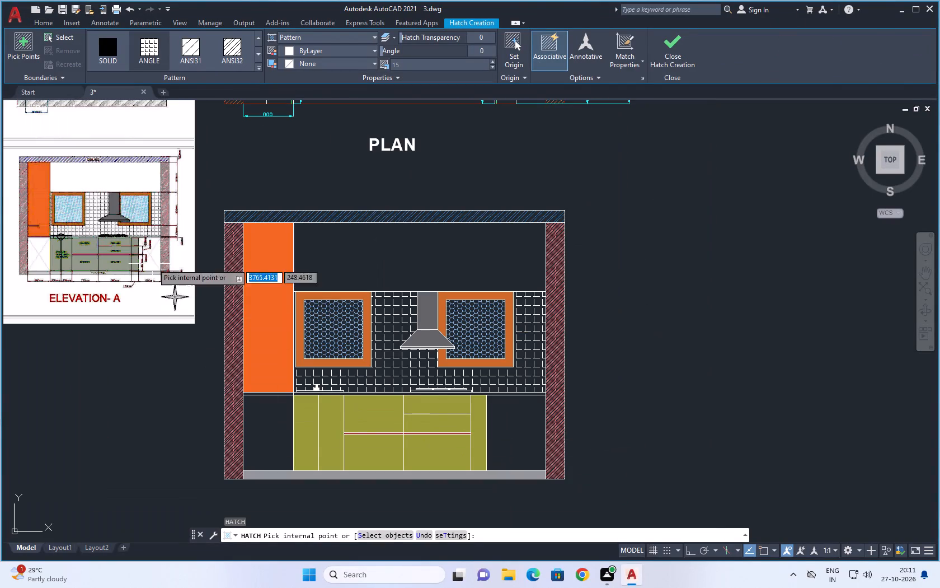
scroll(92, 231, up, 2)
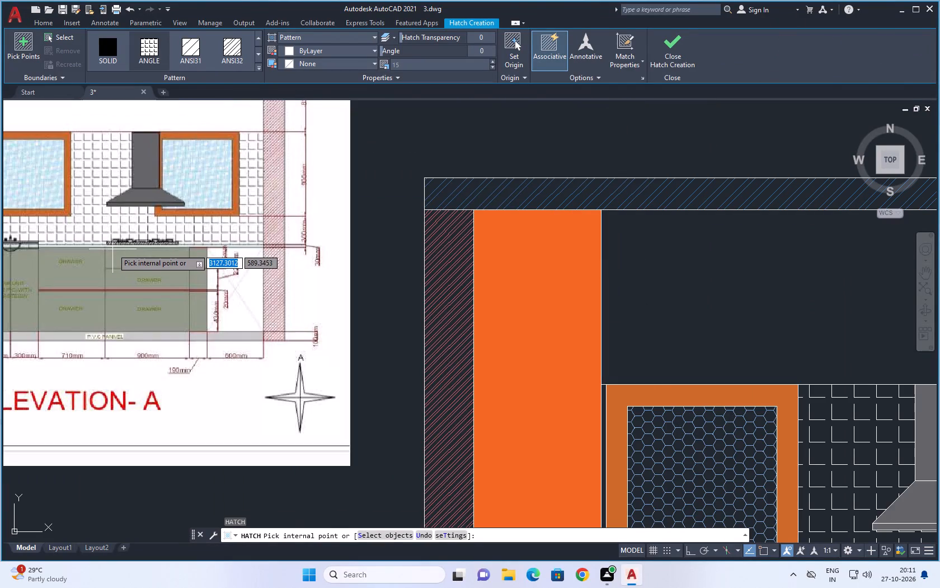
scroll(107, 238, up, 2)
scroll(107, 238, down, 4)
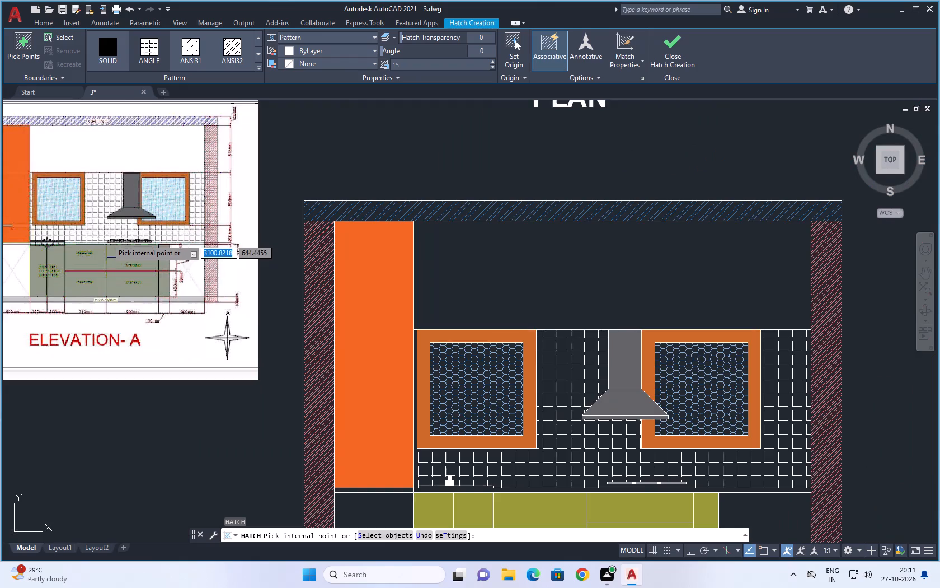
scroll(110, 241, up, 3)
scroll(110, 241, down, 5)
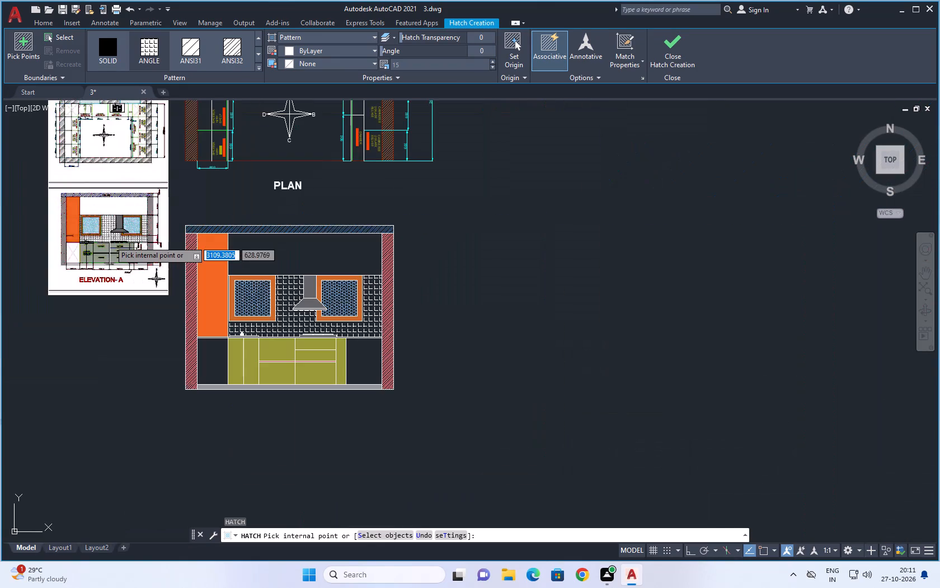
scroll(110, 241, up, 3)
scroll(110, 241, down, 1)
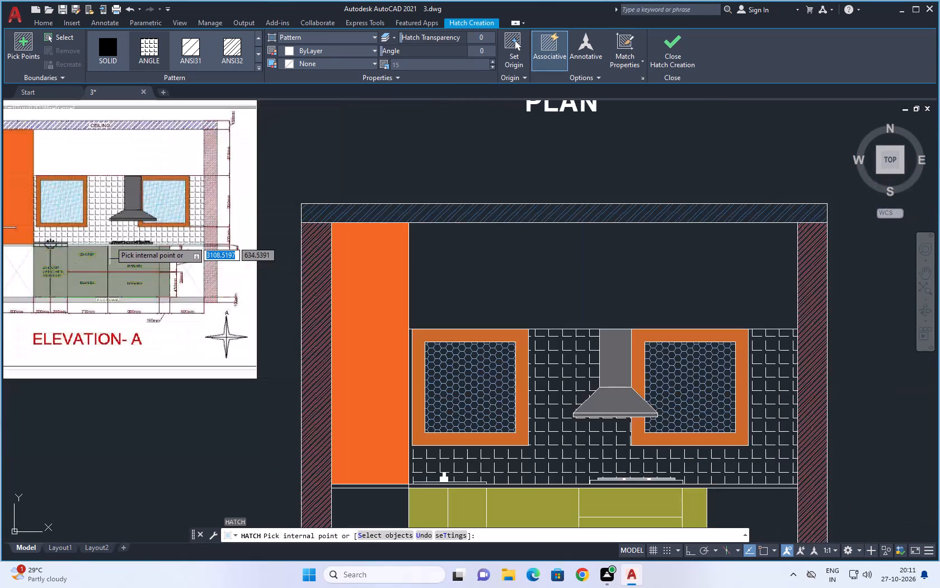
scroll(105, 239, up, 1)
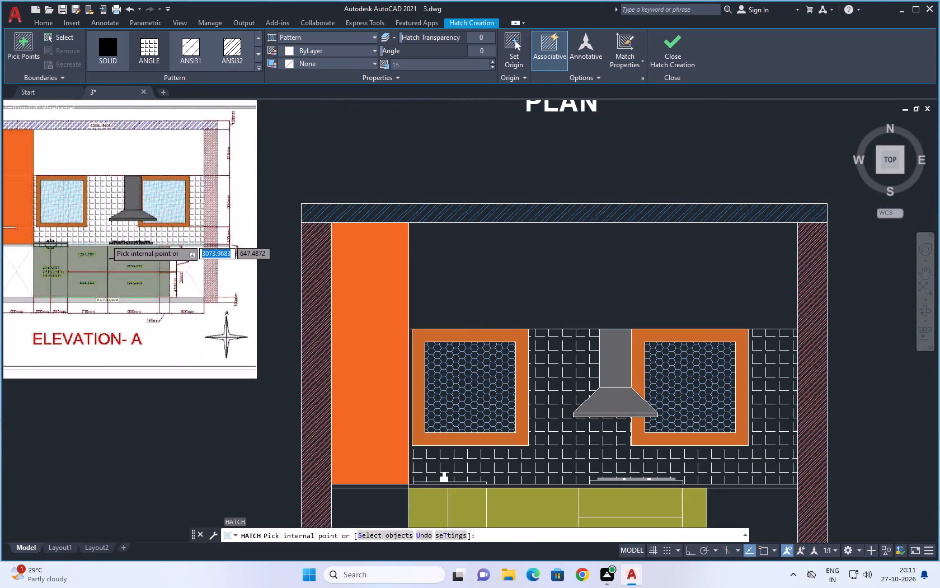
scroll(105, 239, up, 1)
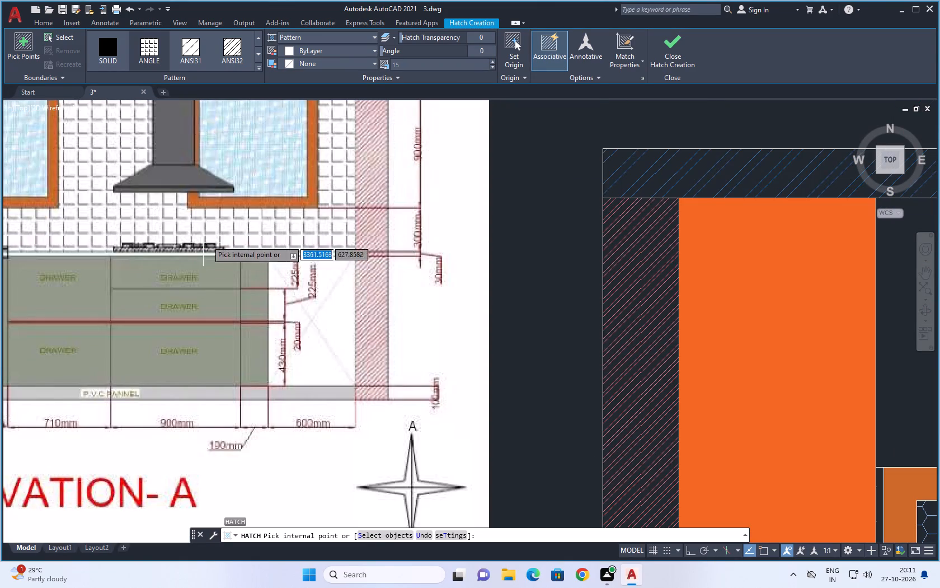
click(194, 54)
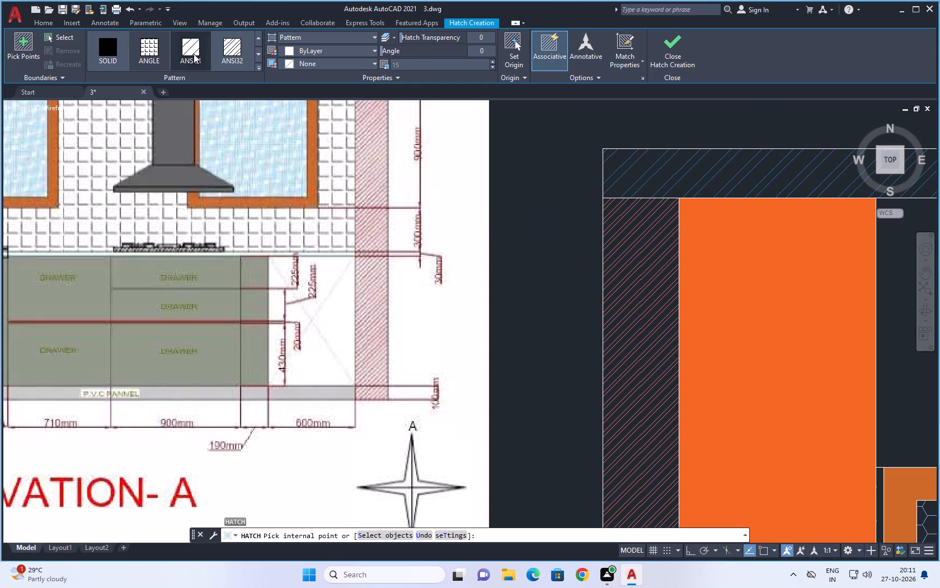
scroll(289, 97, down, 4)
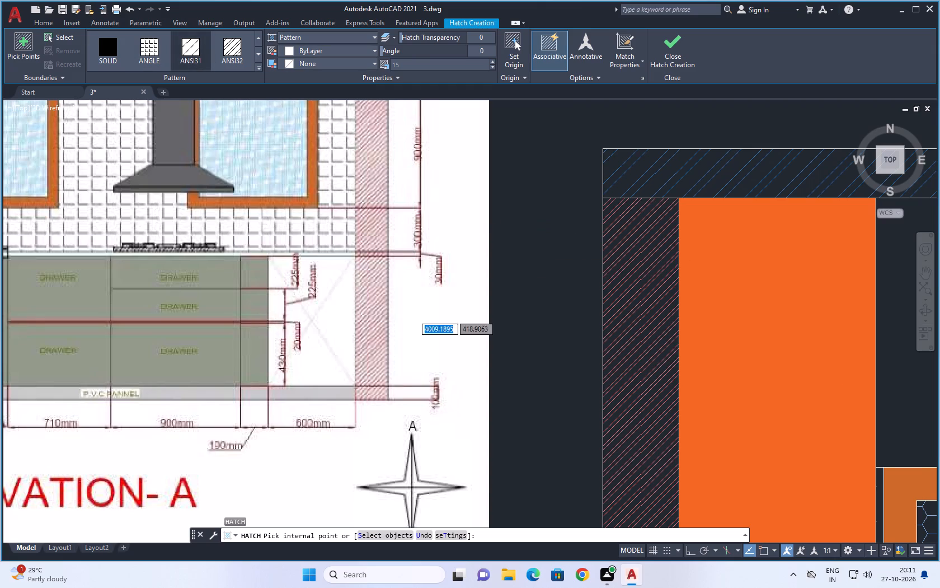
scroll(414, 315, down, 3)
scroll(444, 350, down, 2)
scroll(518, 385, up, 3)
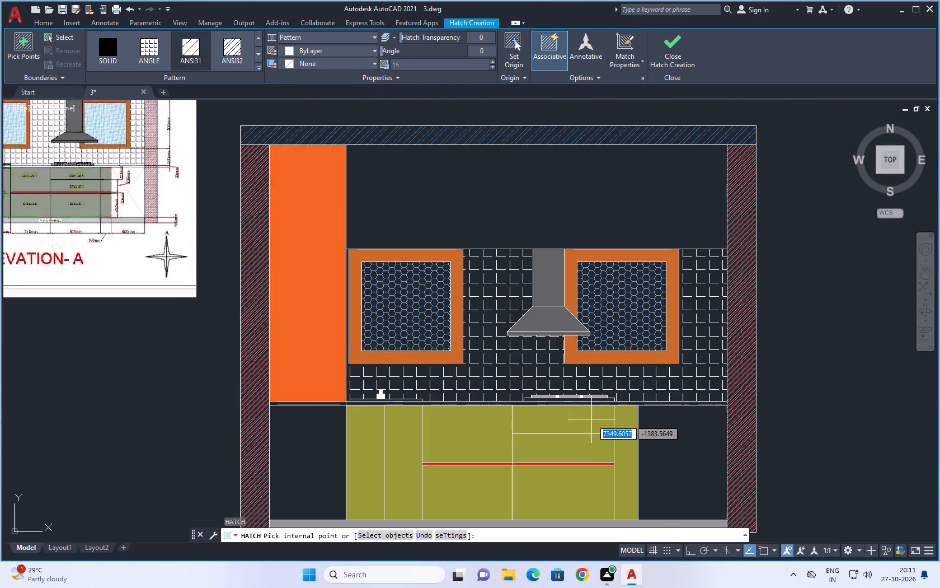
scroll(585, 404, up, 4)
click(583, 385)
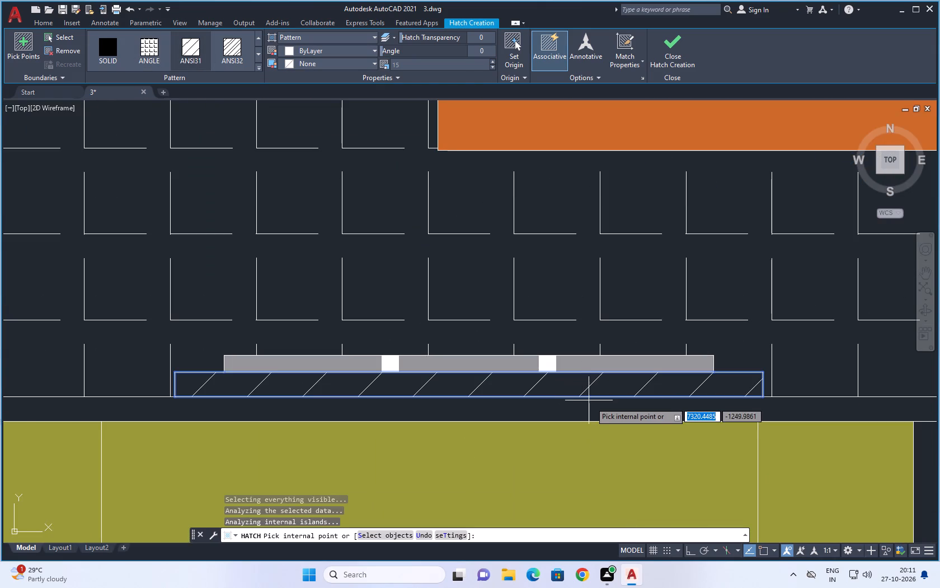
scroll(593, 401, down, 3)
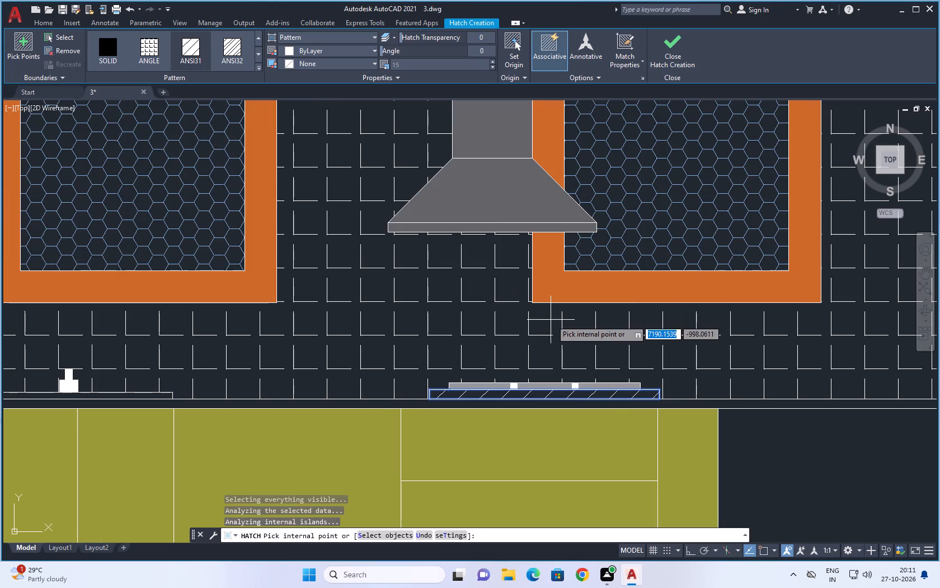
scroll(551, 320, down, 6)
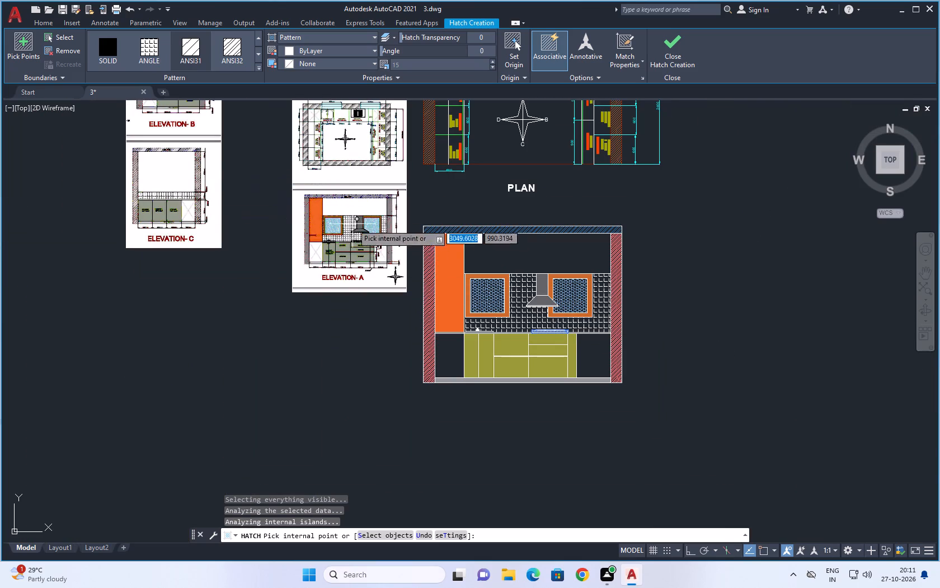
scroll(374, 233, up, 2)
scroll(330, 253, up, 3)
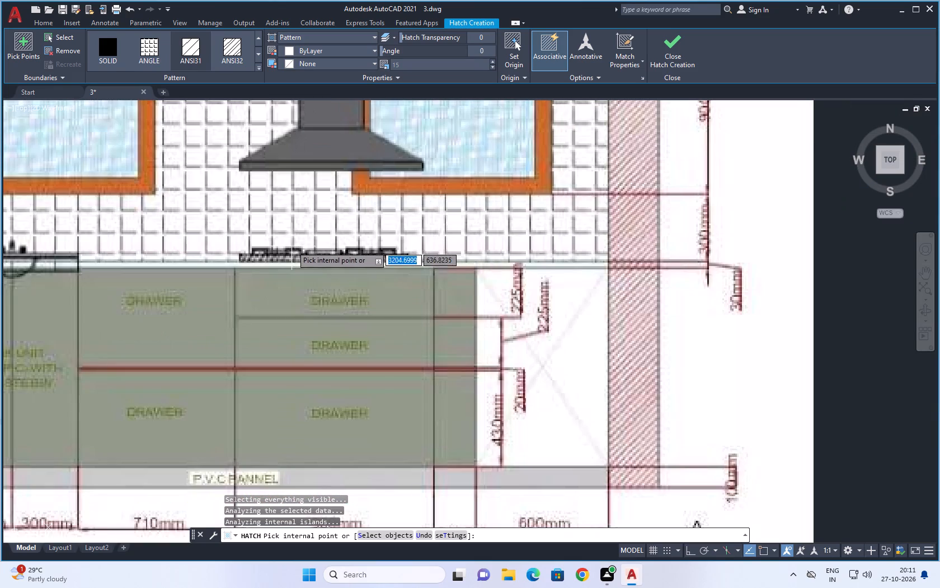
scroll(290, 242, down, 3)
scroll(290, 242, up, 4)
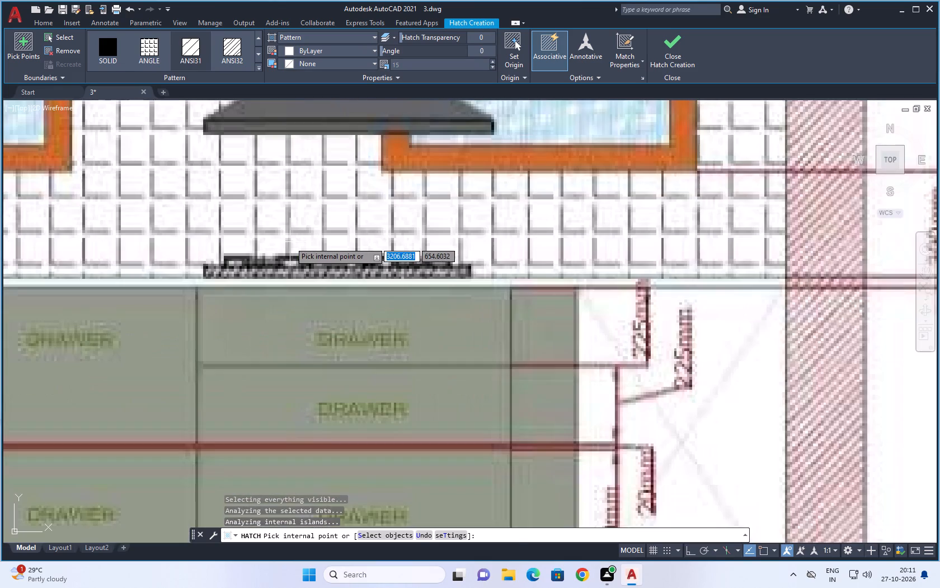
scroll(290, 242, down, 7)
scroll(461, 324, up, 2)
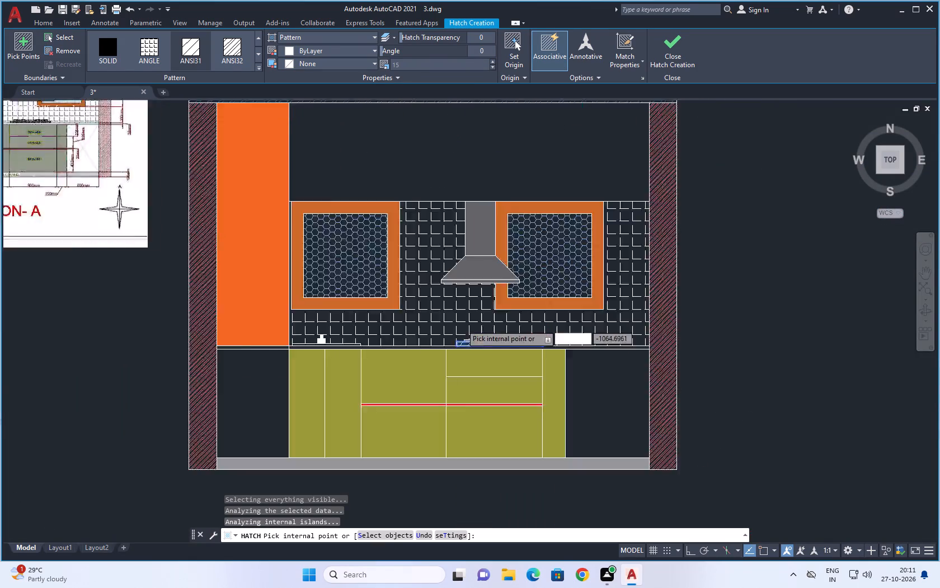
scroll(461, 324, up, 2)
click(674, 57)
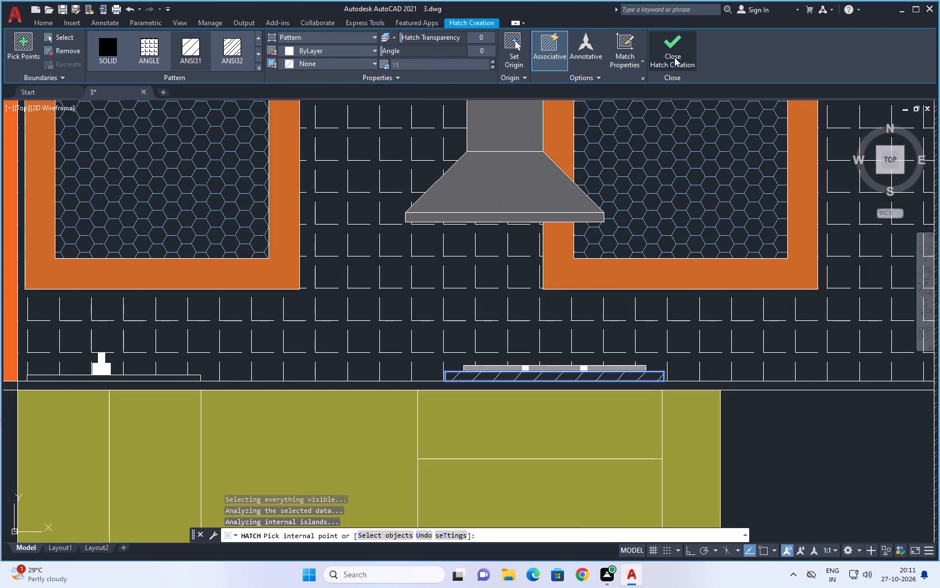
Compare the drawn elevation with the ELEVATION- A reference image to check which details of the base units and tall unit remain undrawn.
scroll(510, 382, down, 2)
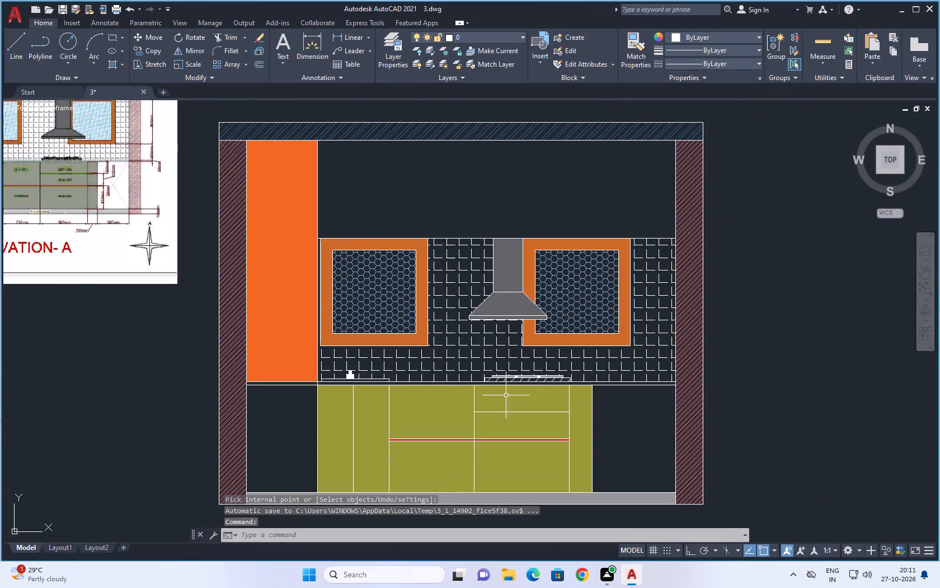
scroll(619, 382, down, 2)
scroll(424, 302, up, 3)
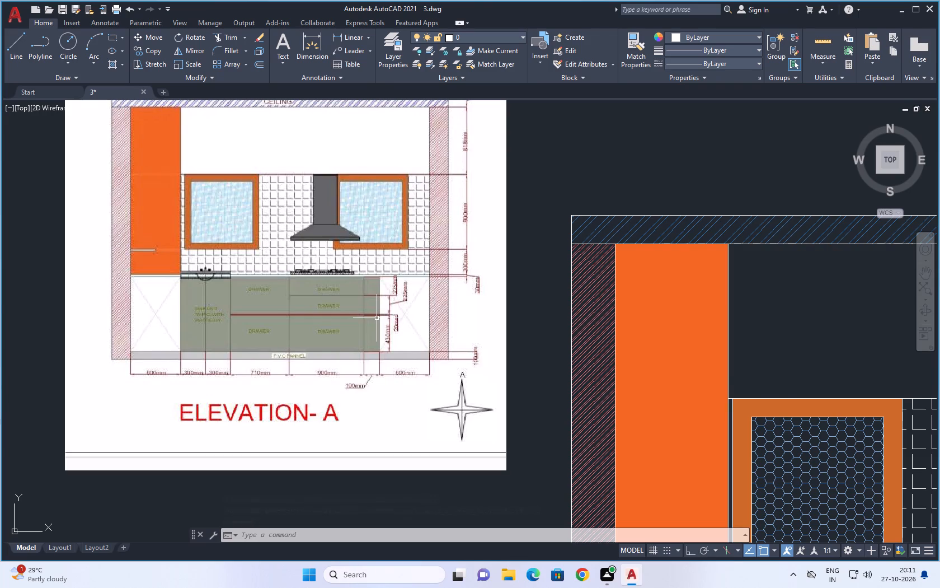
scroll(377, 318, down, 2)
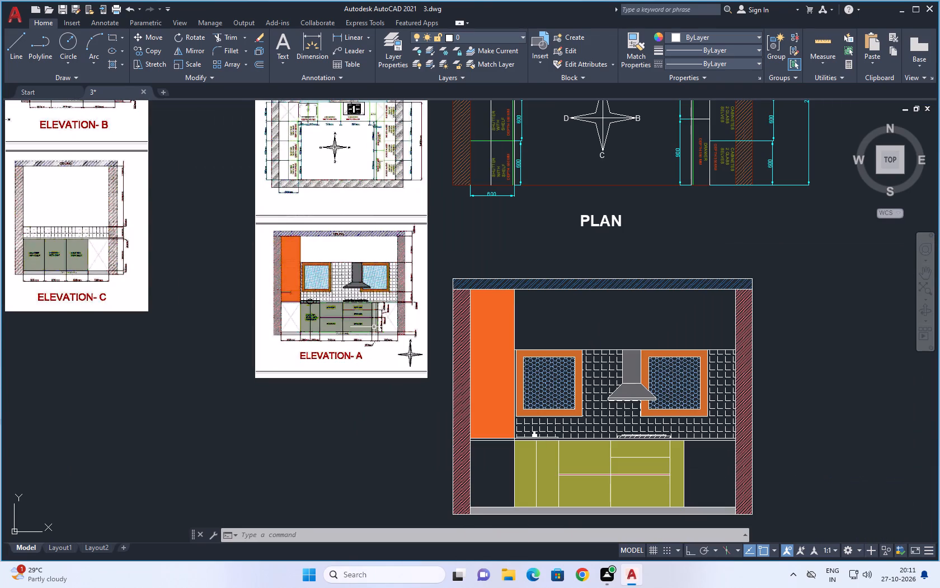
scroll(336, 320, up, 1)
scroll(336, 320, down, 1)
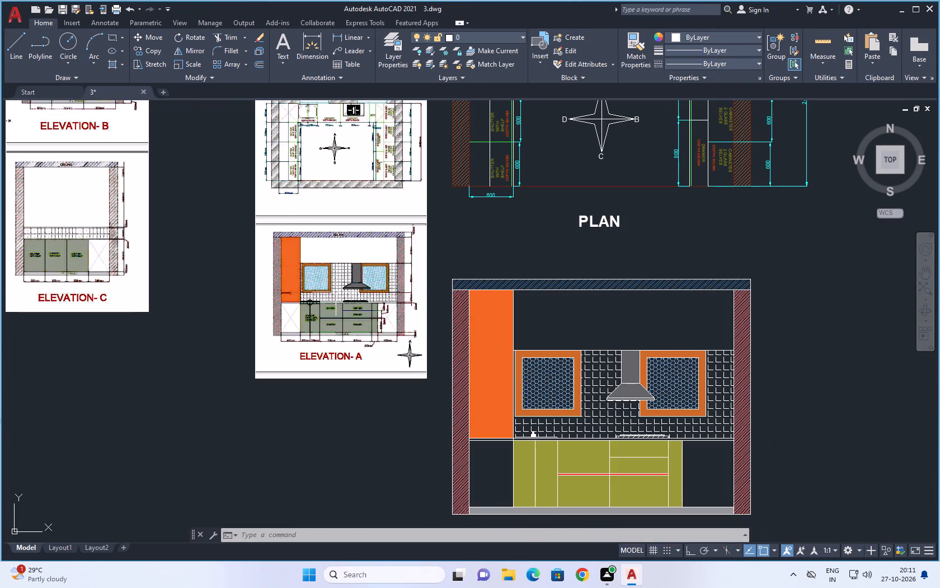
scroll(333, 228, up, 2)
scroll(333, 228, down, 1)
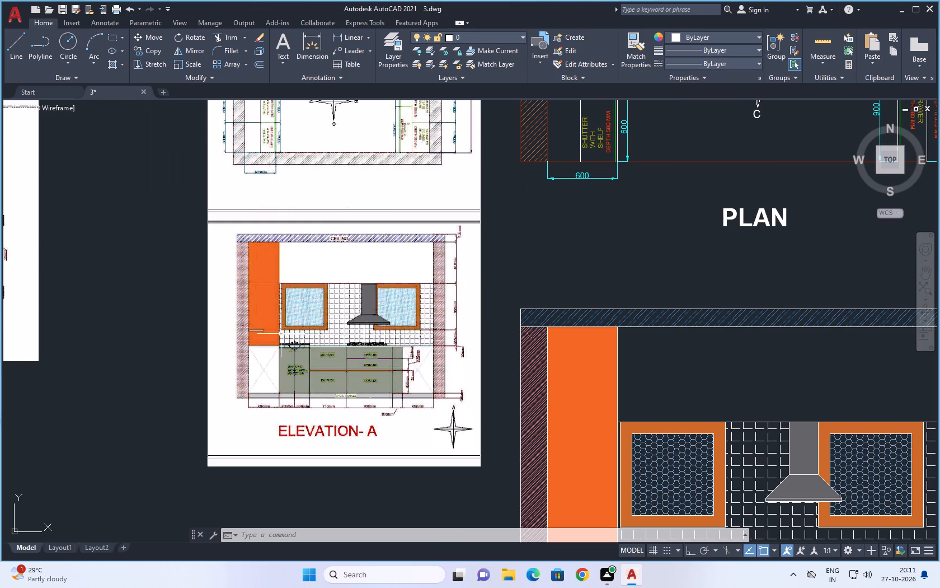
scroll(284, 336, down, 1)
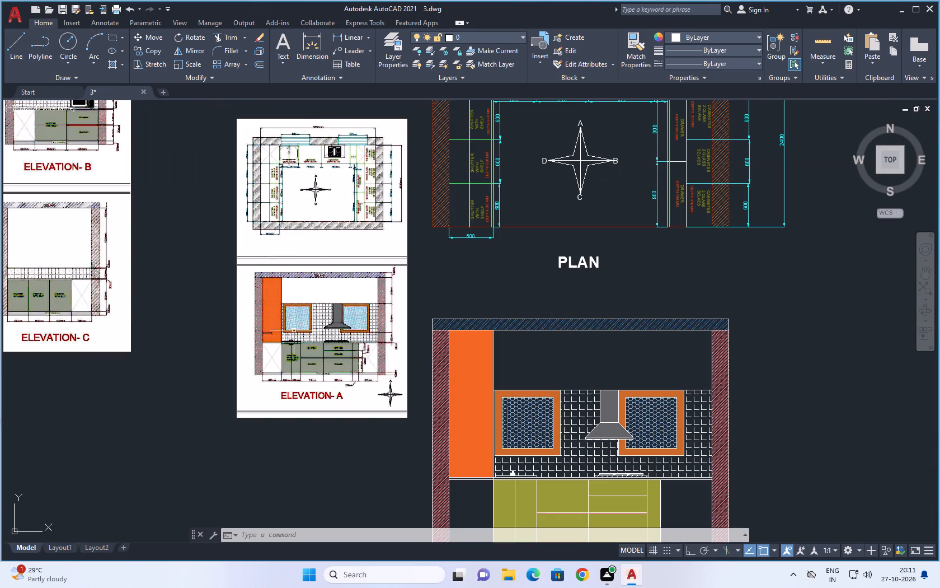
scroll(295, 330, up, 1)
scroll(295, 330, down, 2)
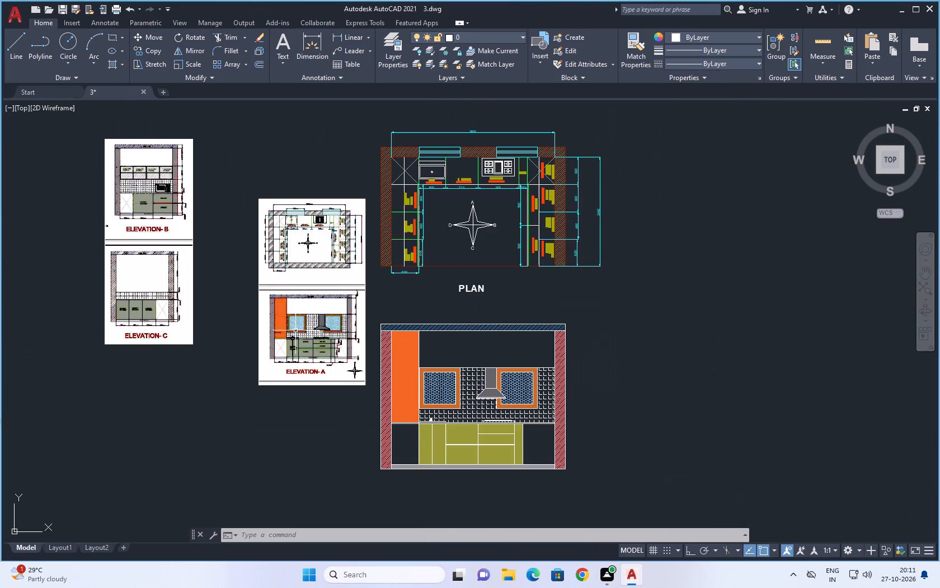
scroll(407, 464, up, 1)
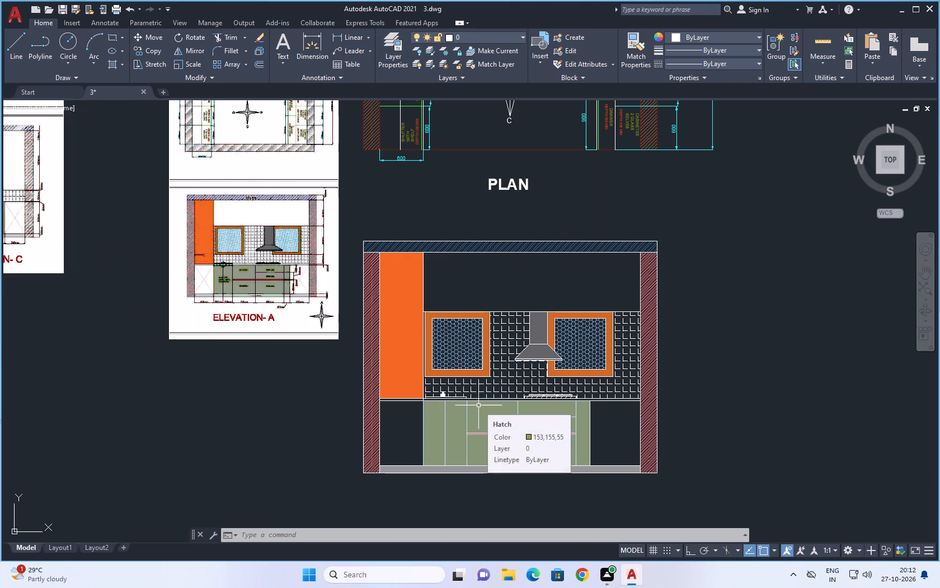
Draw two crossing diagonal lines from corner to corner of the empty bay below the orange tall unit.
key(Escape)
key(Escape)
key(l)
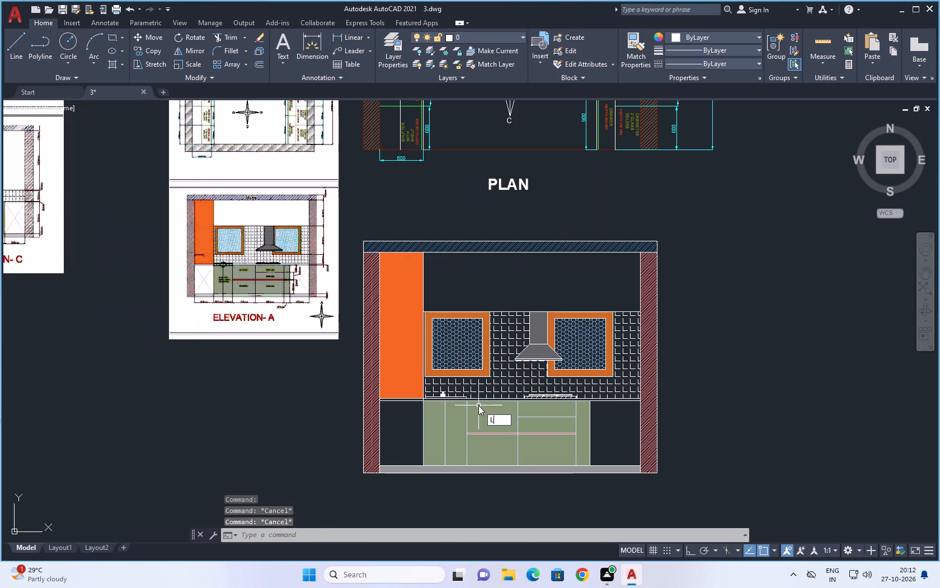
key(Return)
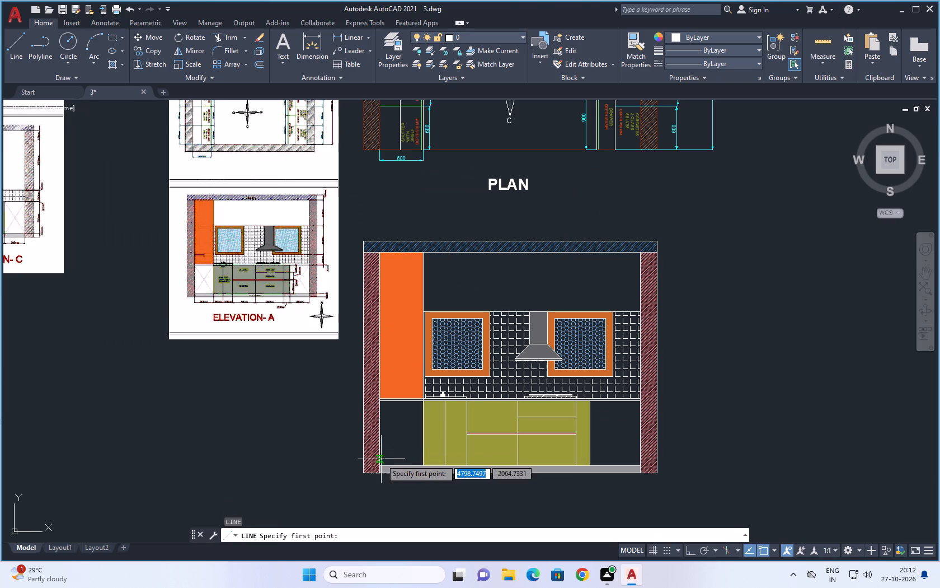
click(377, 464)
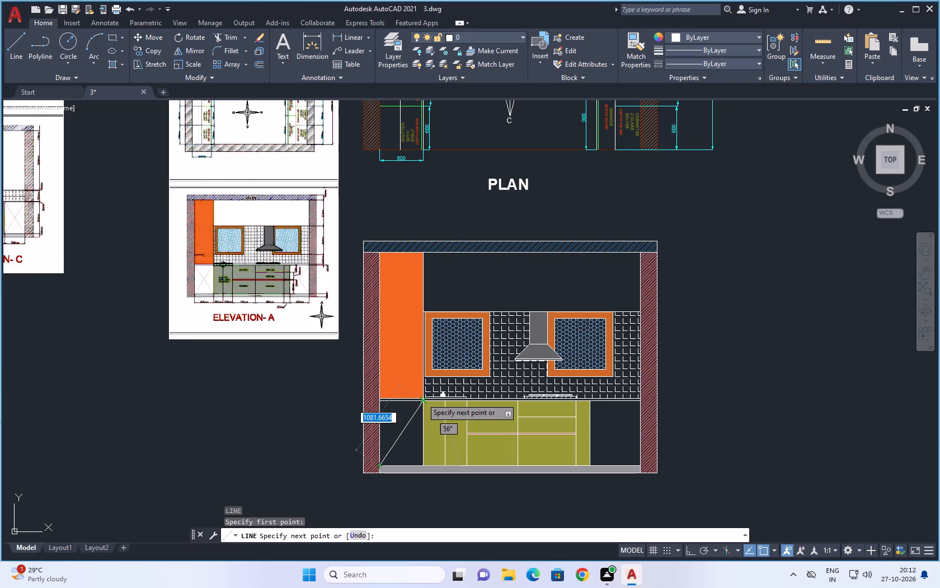
click(422, 398)
key(space)
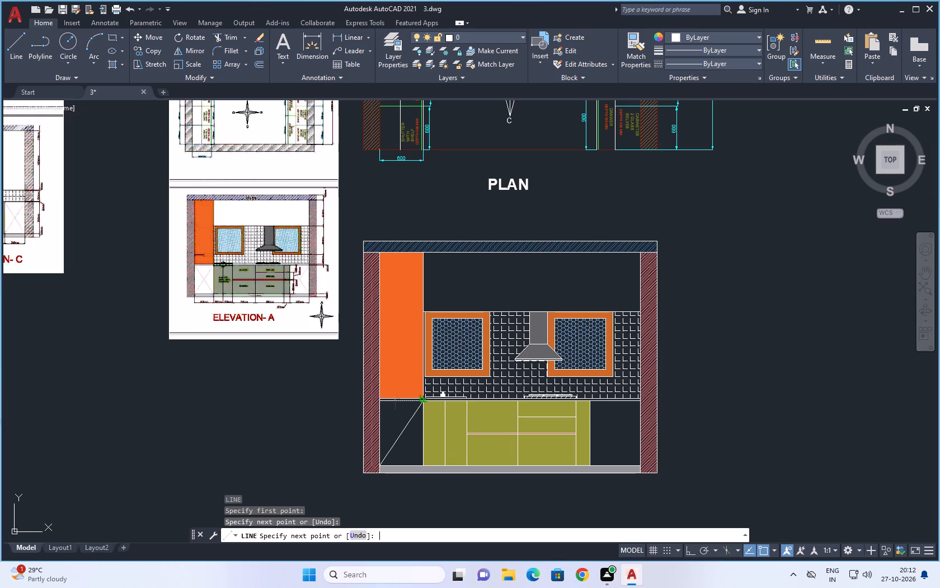
key(l)
key(Return)
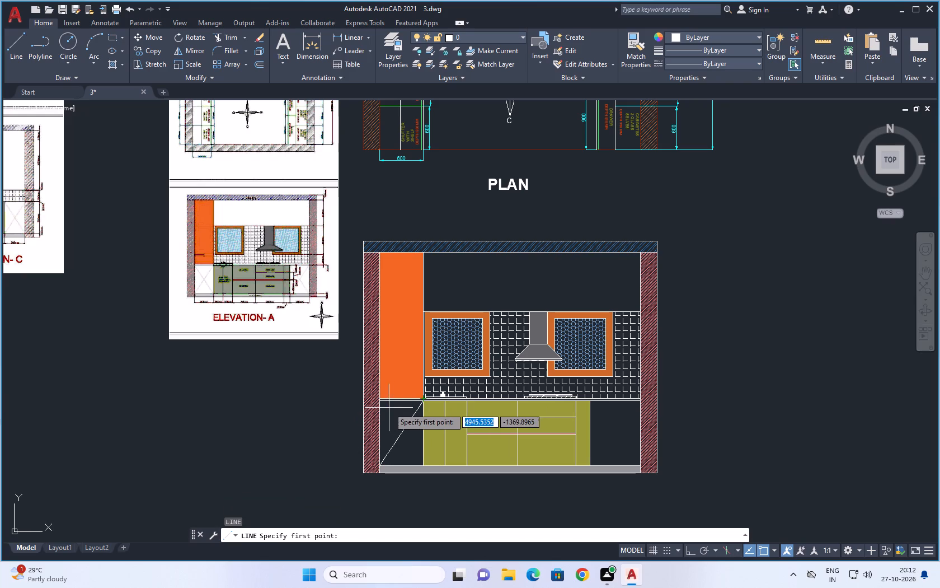
click(380, 403)
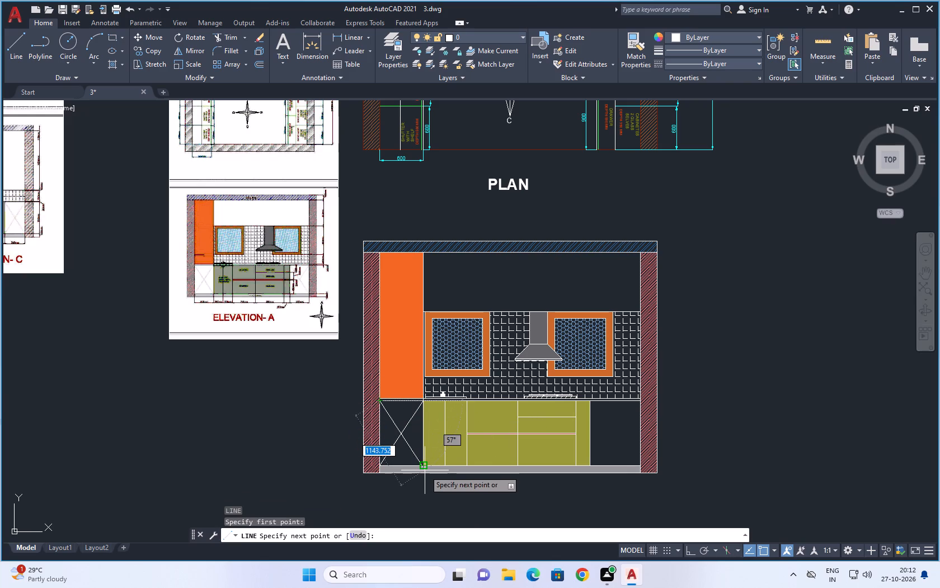
scroll(423, 468, up, 4)
click(410, 460)
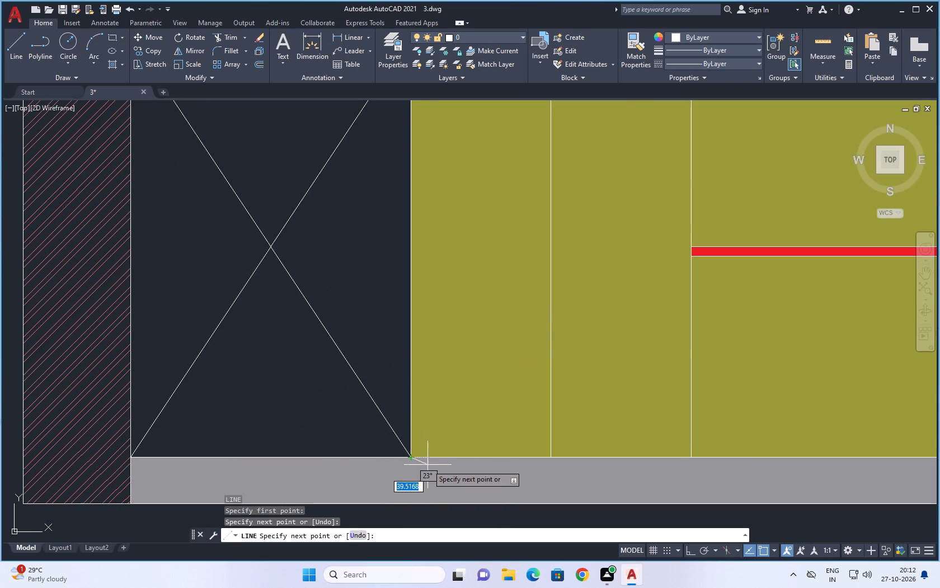
key(space)
Draw two crossing diagonal lines from corner to corner of the empty base bay between the green units and the right-hand wall.
key(l)
key(Return)
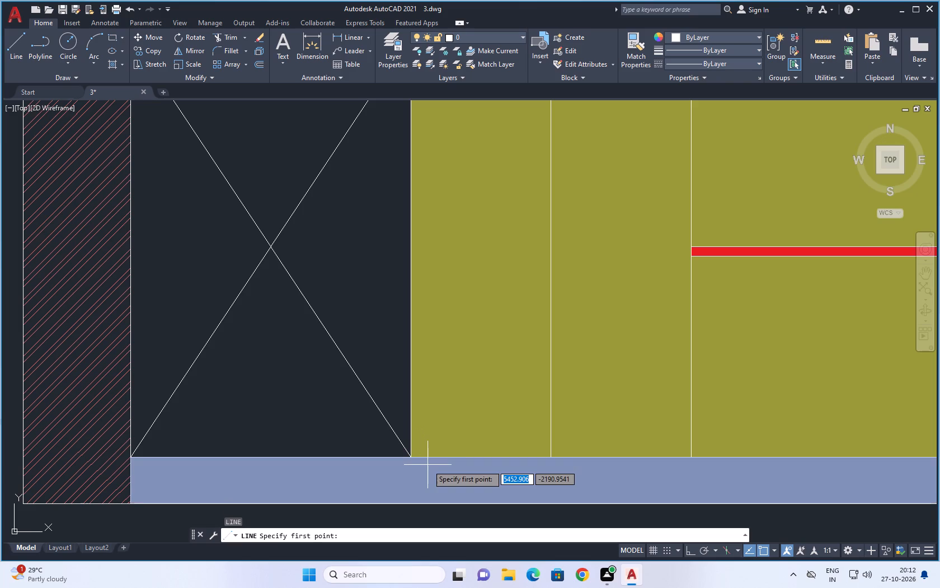
scroll(427, 465, down, 5)
scroll(534, 458, up, 1)
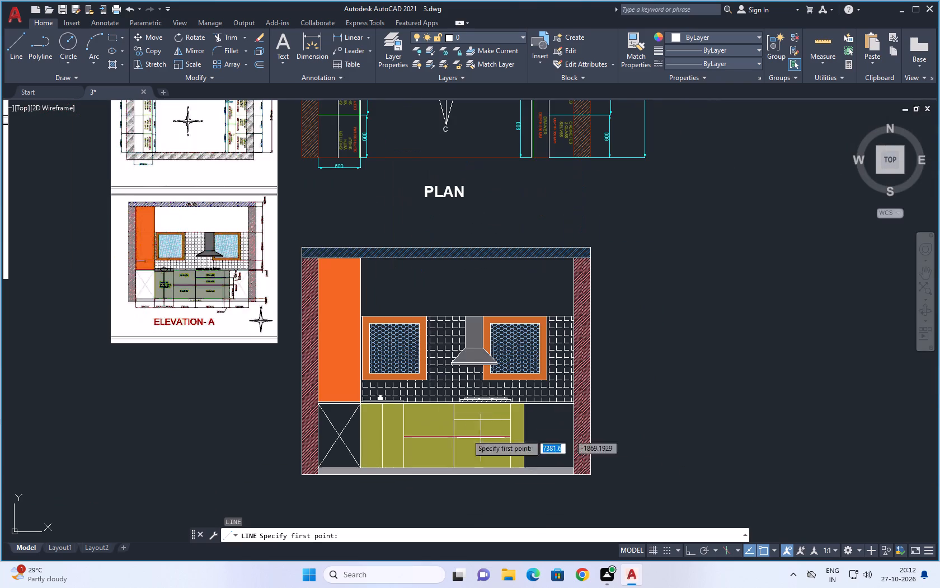
scroll(372, 399, up, 2)
scroll(365, 395, down, 2)
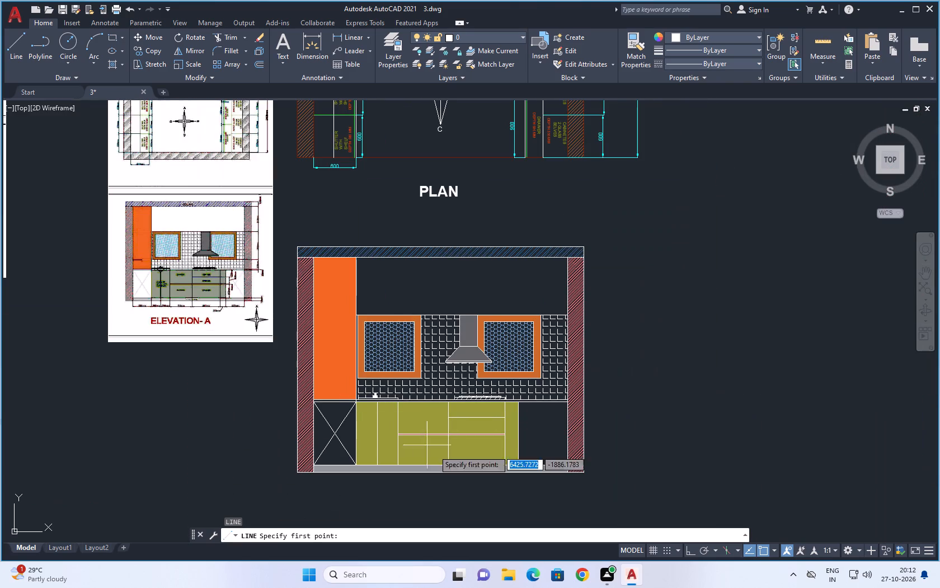
click(521, 466)
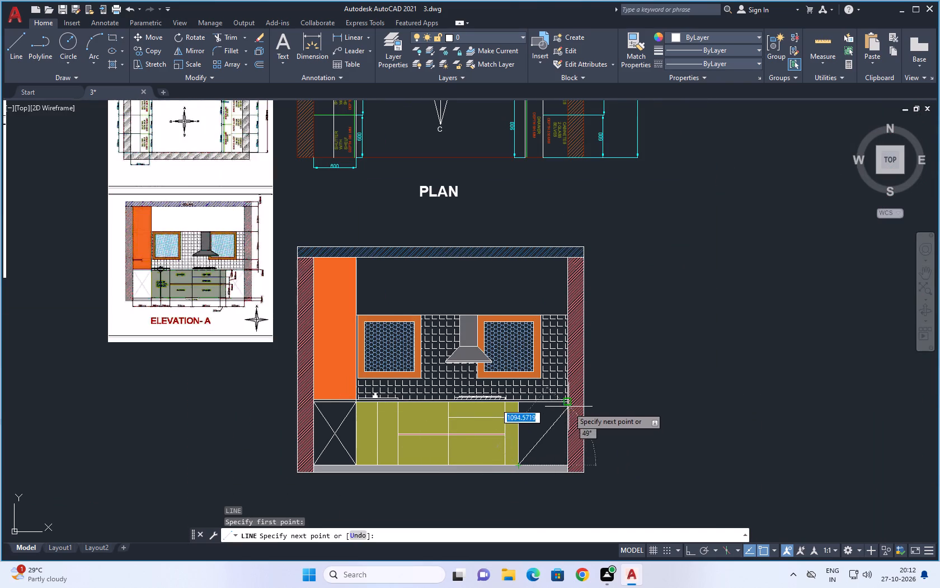
scroll(568, 398, up, 5)
click(556, 430)
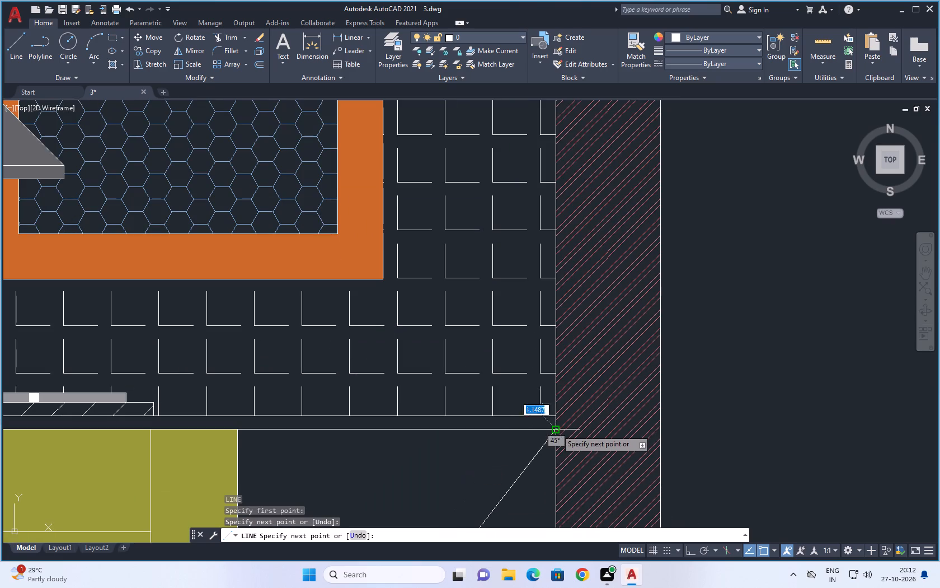
key(space)
text(L)
key(Return)
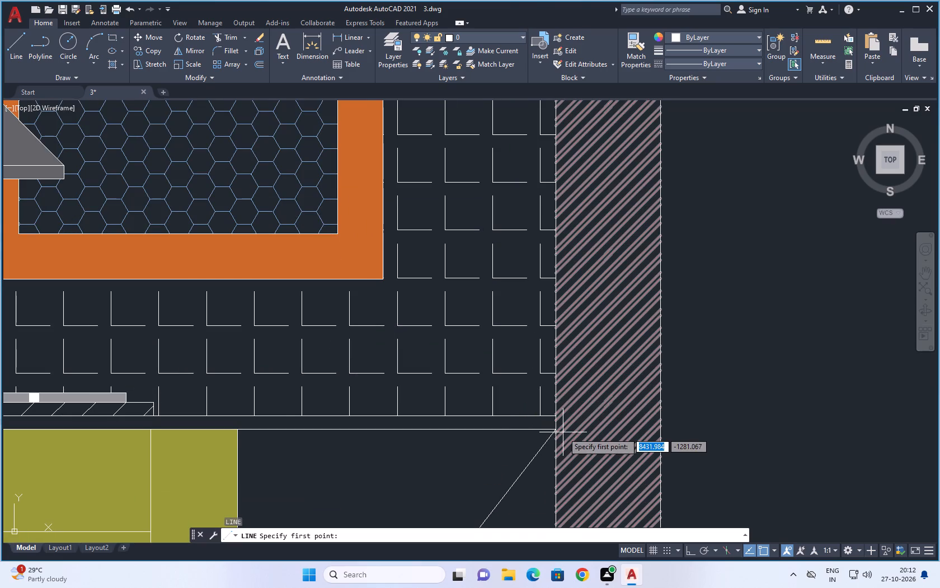
scroll(476, 348, down, 2)
click(380, 382)
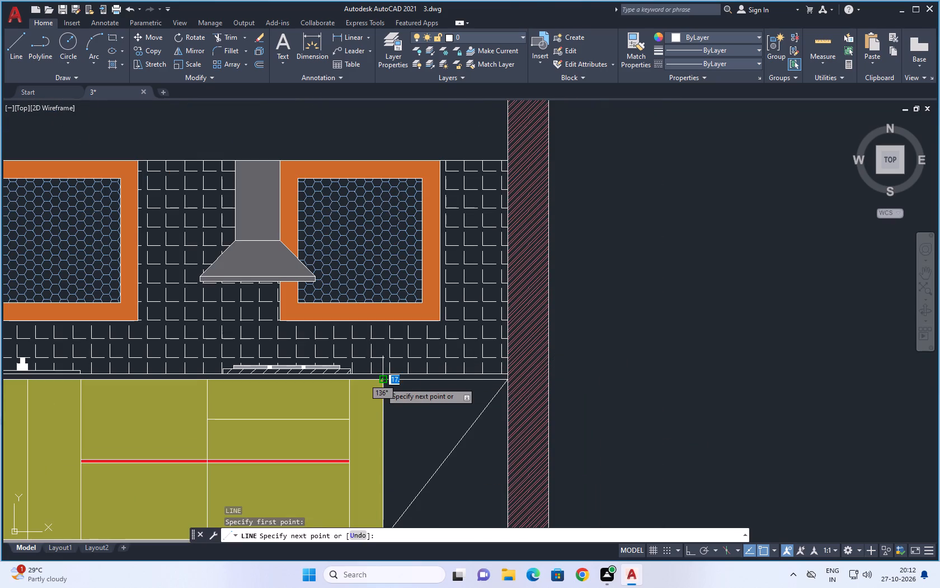
scroll(380, 382, down, 3)
scroll(400, 411, up, 4)
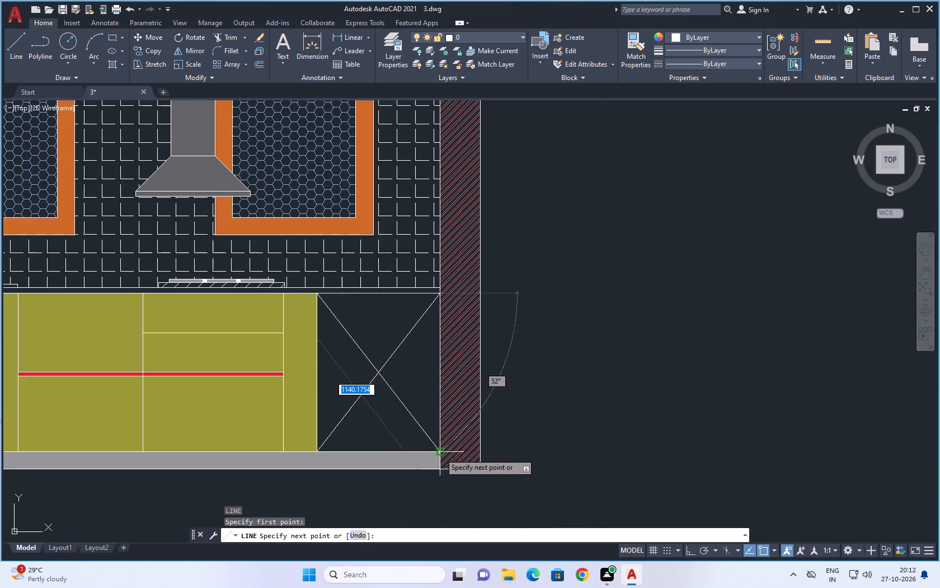
click(441, 453)
key(space)
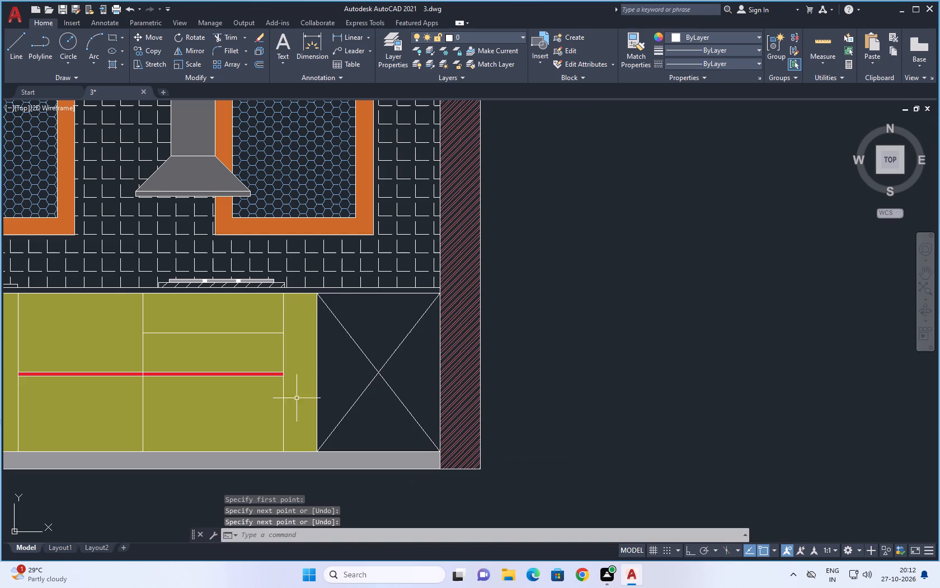
Set the colour of the crossing diagonals in the bay beside the right-hand wall to light grey 199,200,202.
drag(405, 353, 397, 398)
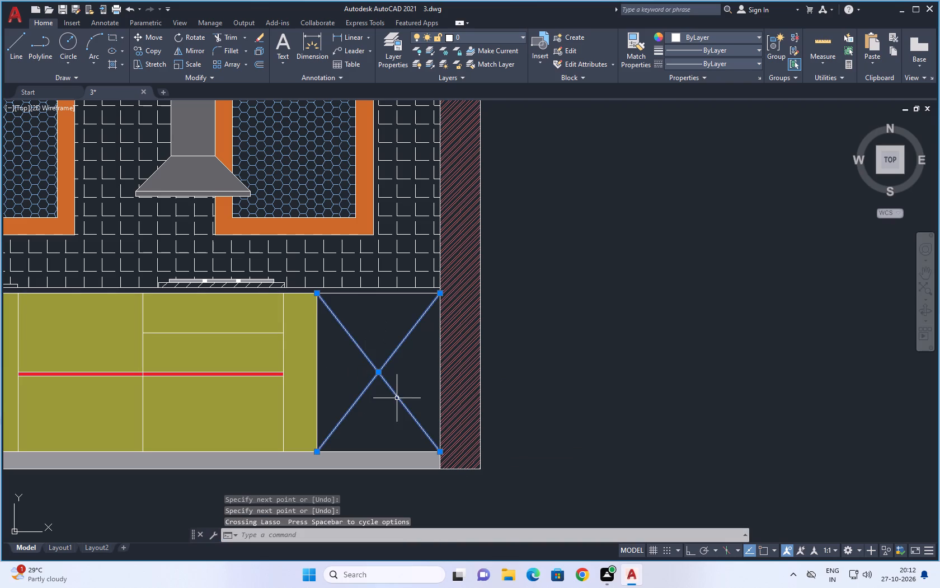
click(741, 35)
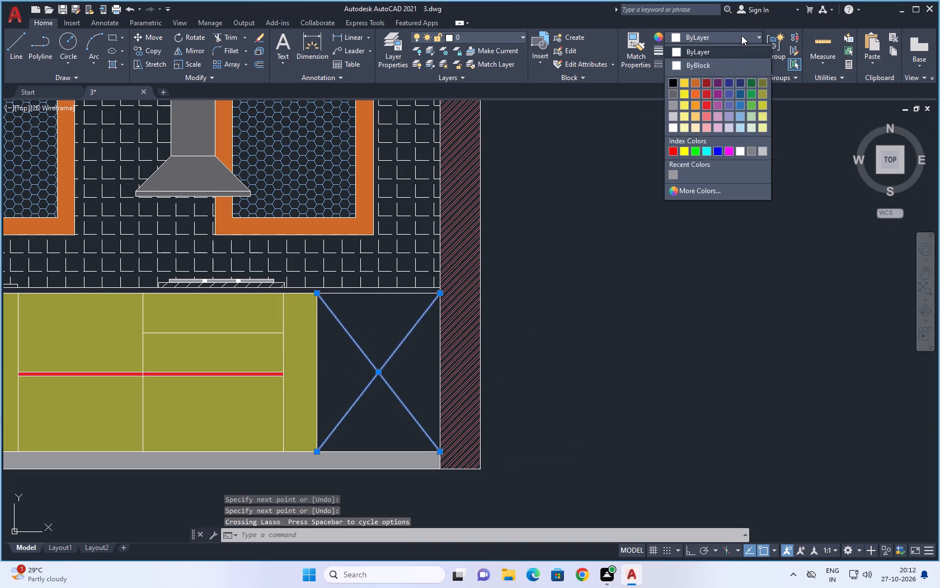
click(672, 118)
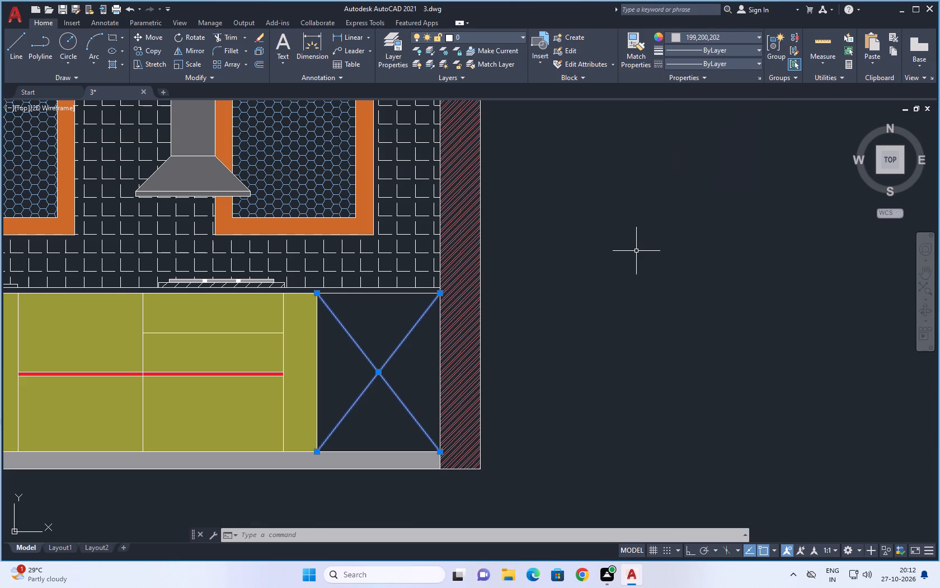
key(space)
Set the colour of the crossing diagonals in the bay below the orange tall unit to light grey 199,200,202.
scroll(634, 251, down, 5)
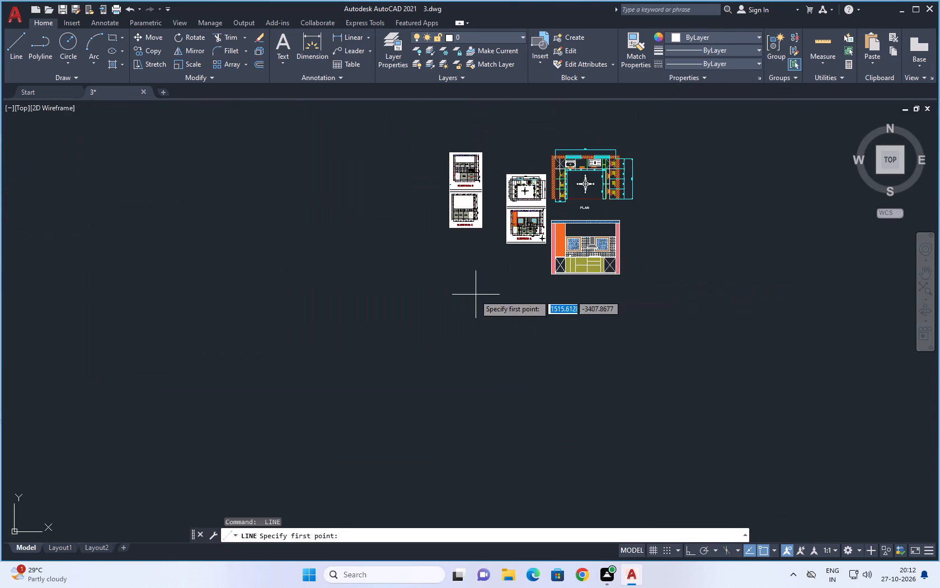
scroll(552, 259, up, 6)
drag(601, 281, 588, 279)
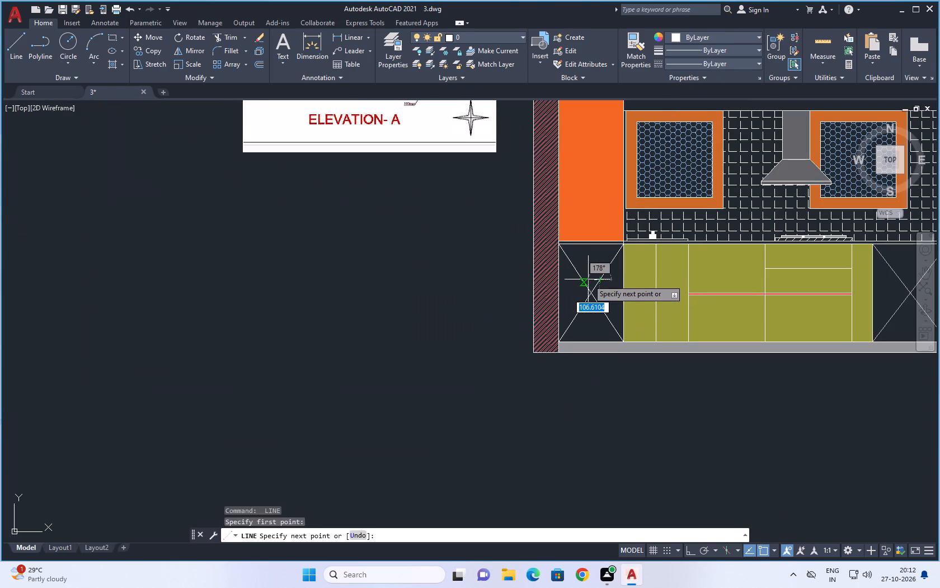
key(Escape)
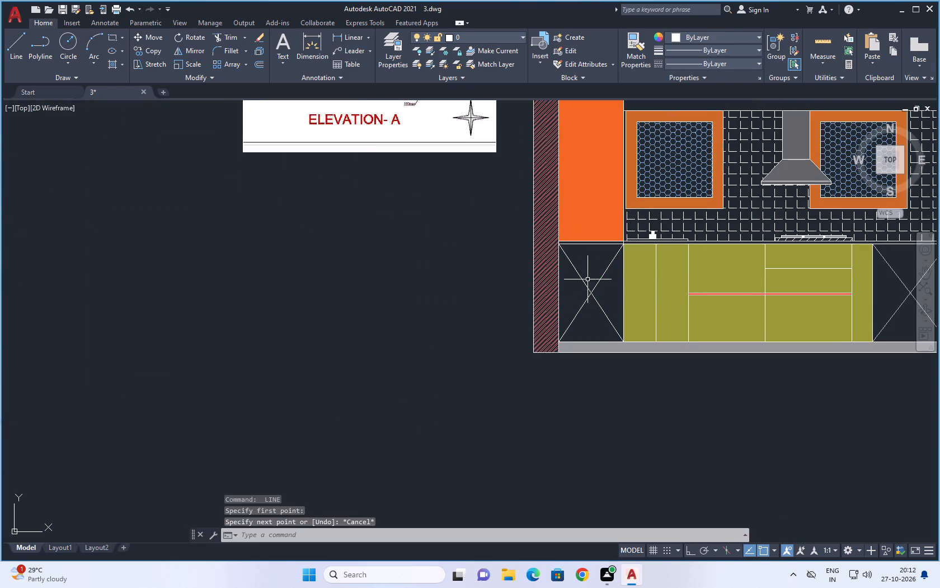
drag(610, 283, 590, 311)
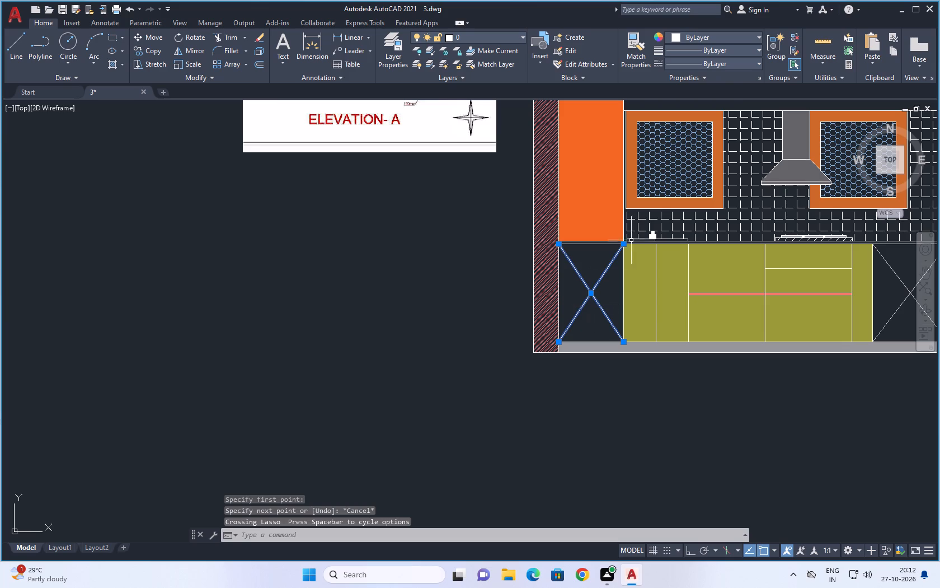
click(753, 36)
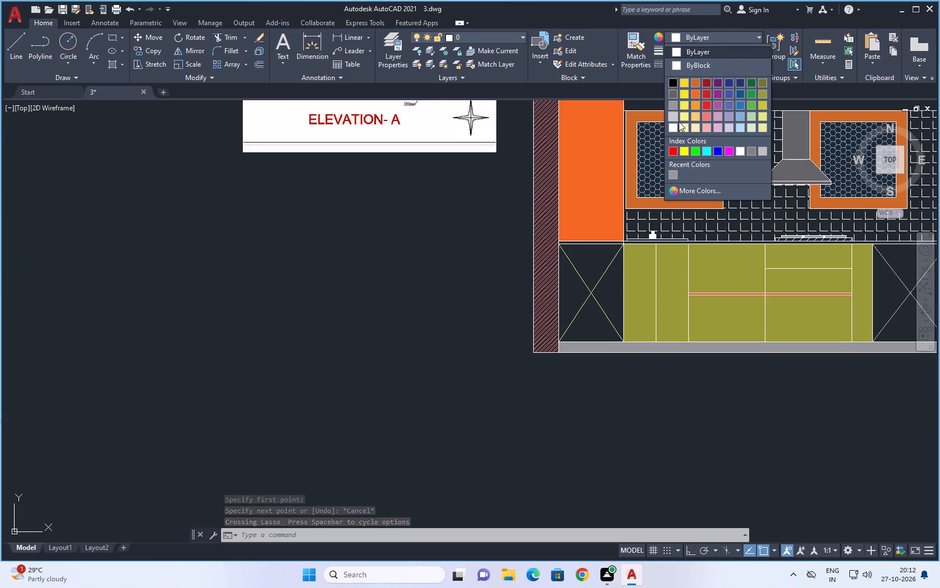
click(673, 117)
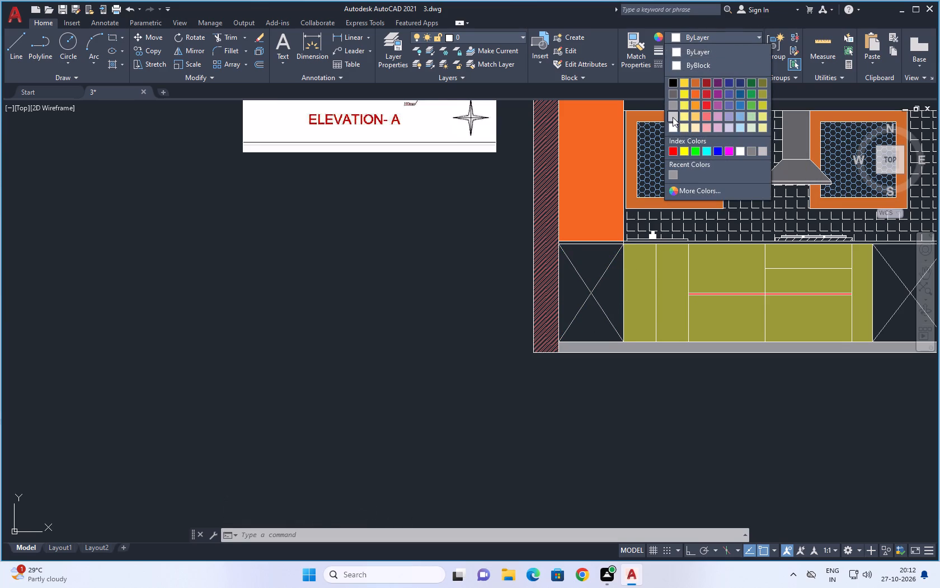
key(space)
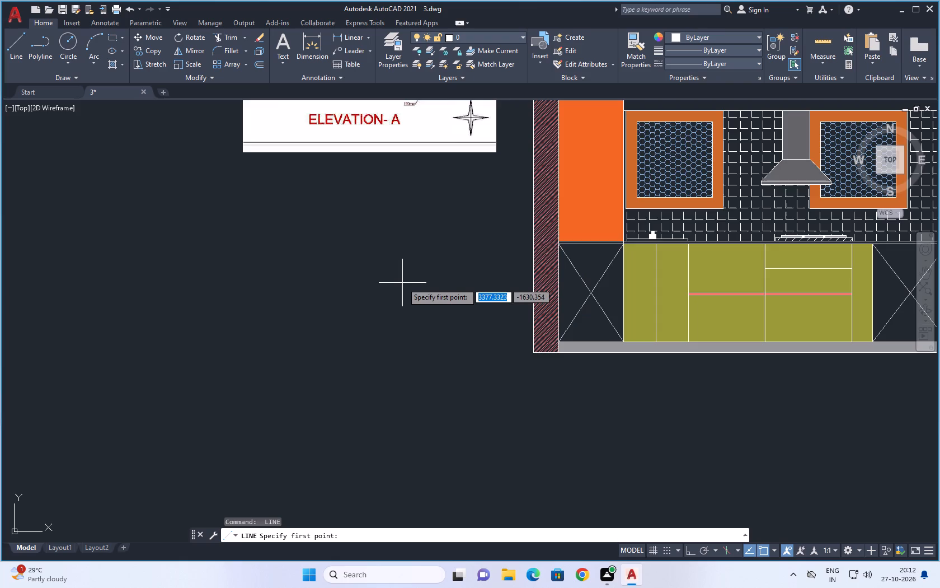
Compare the drawn elevation and its crossed base bays with the ELEVATION- A reference image.
scroll(377, 302, down, 4)
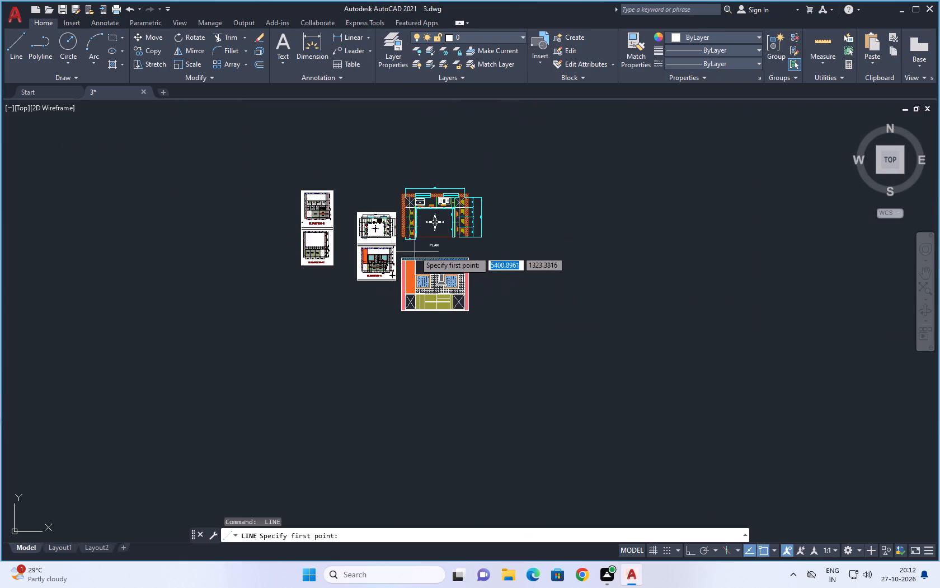
scroll(416, 248, up, 2)
scroll(351, 367, up, 2)
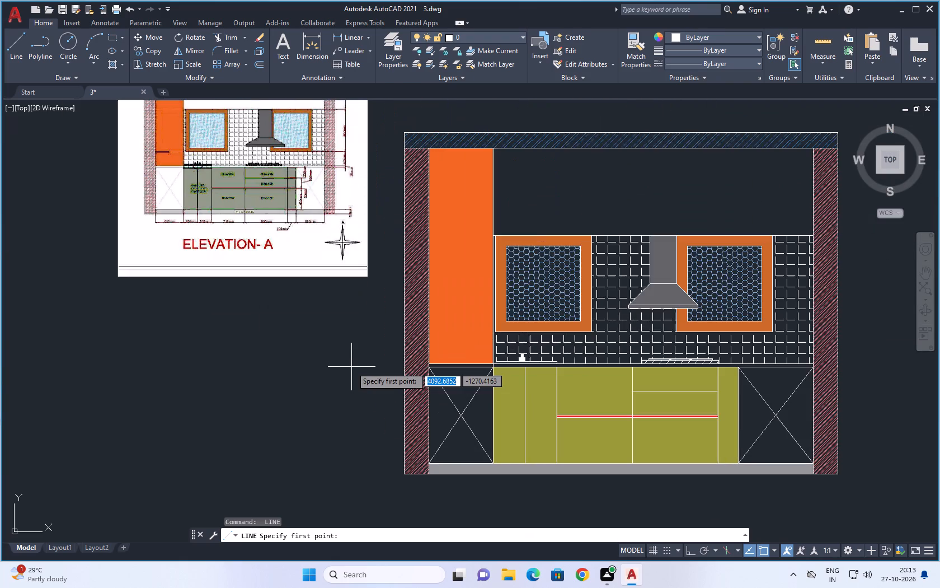
scroll(351, 366, down, 1)
scroll(417, 407, up, 1)
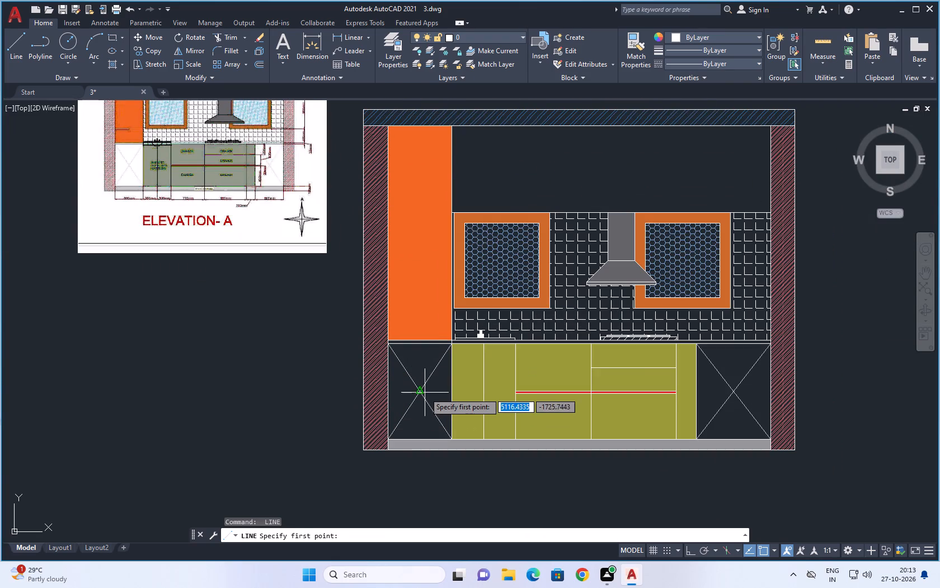
scroll(425, 391, up, 2)
scroll(420, 343, down, 3)
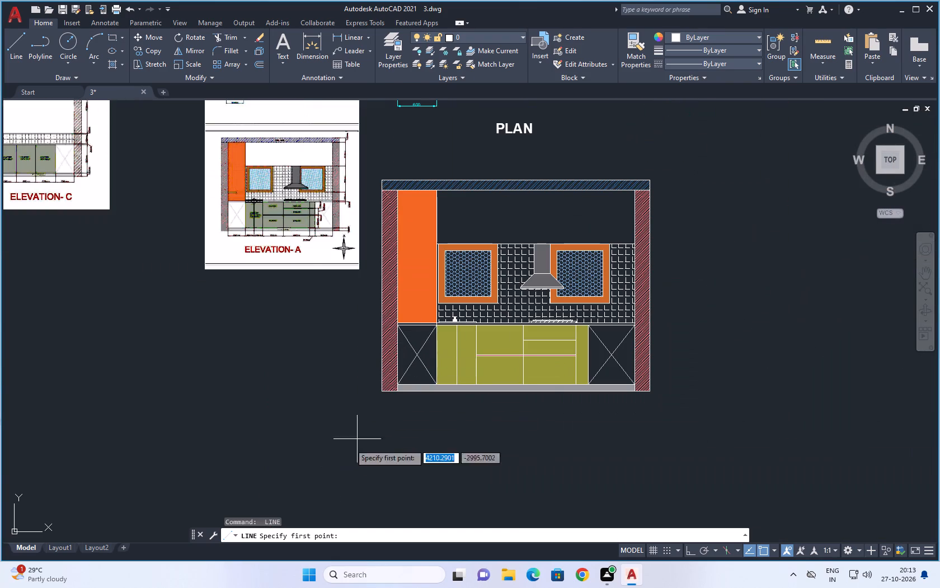
Examine the drawn elevation's hatches, hob and crossed bays on the white sheet of Layout2, and return to model space.
click(91, 549)
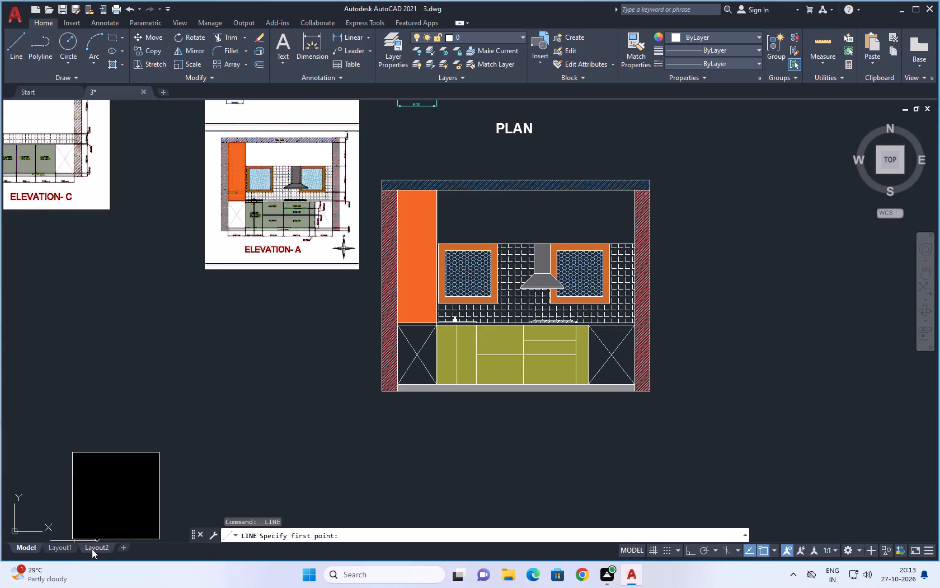
double_click(92, 548)
click(92, 548)
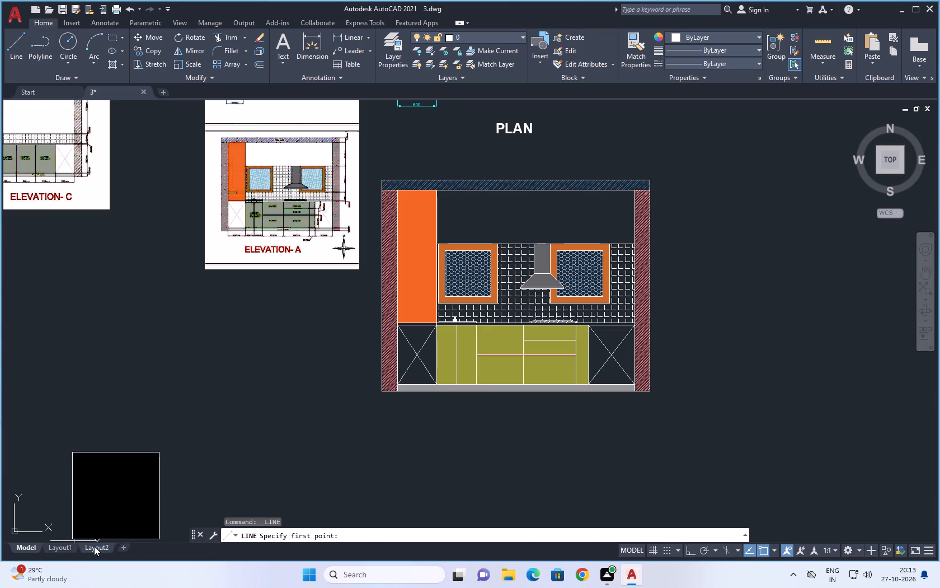
click(106, 547)
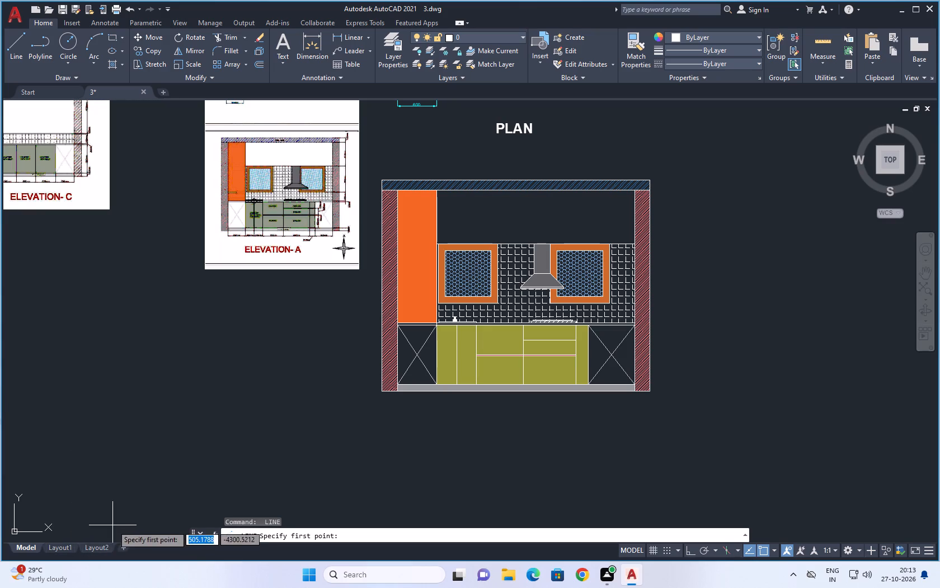
click(103, 545)
click(68, 544)
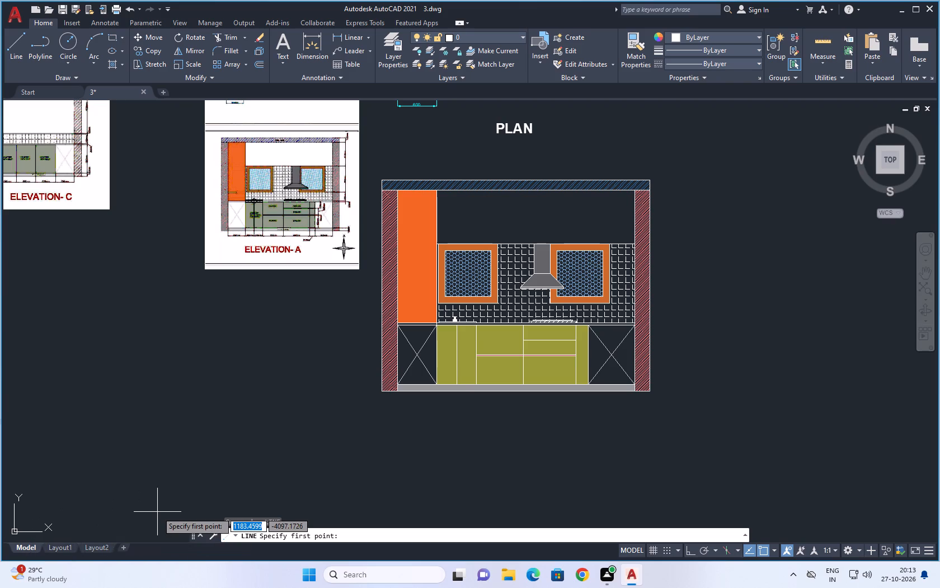
key(Escape)
key(Escape)
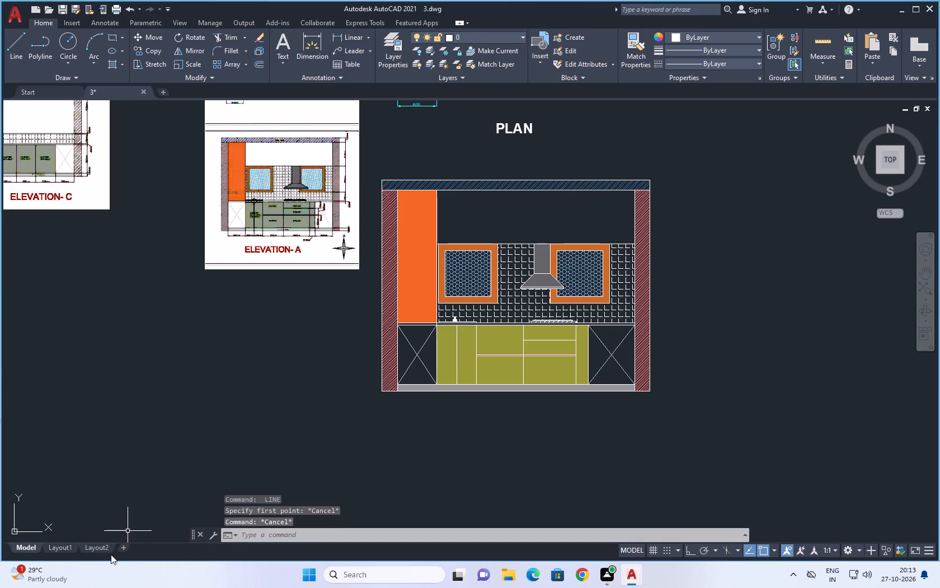
click(100, 548)
scroll(648, 411, up, 2)
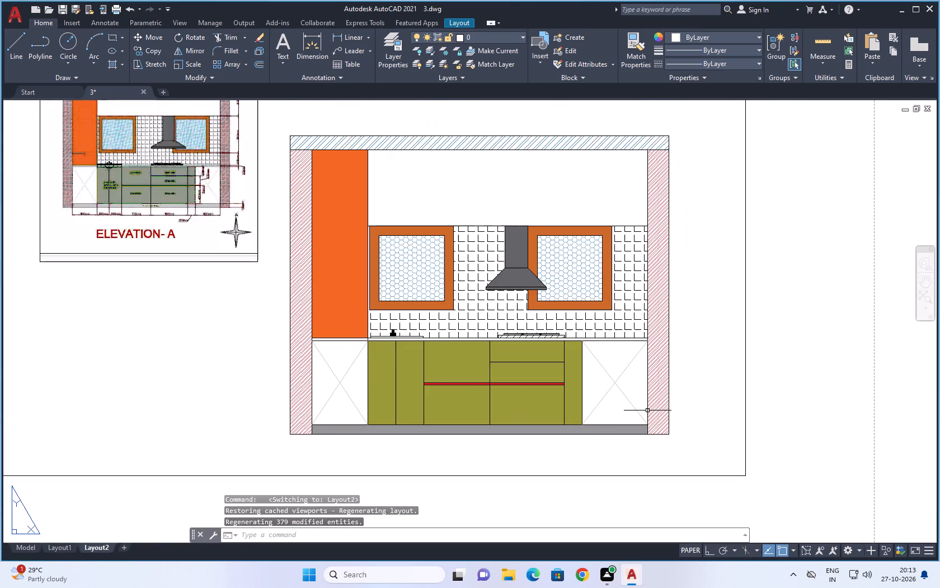
scroll(602, 400, down, 1)
scroll(580, 381, up, 2)
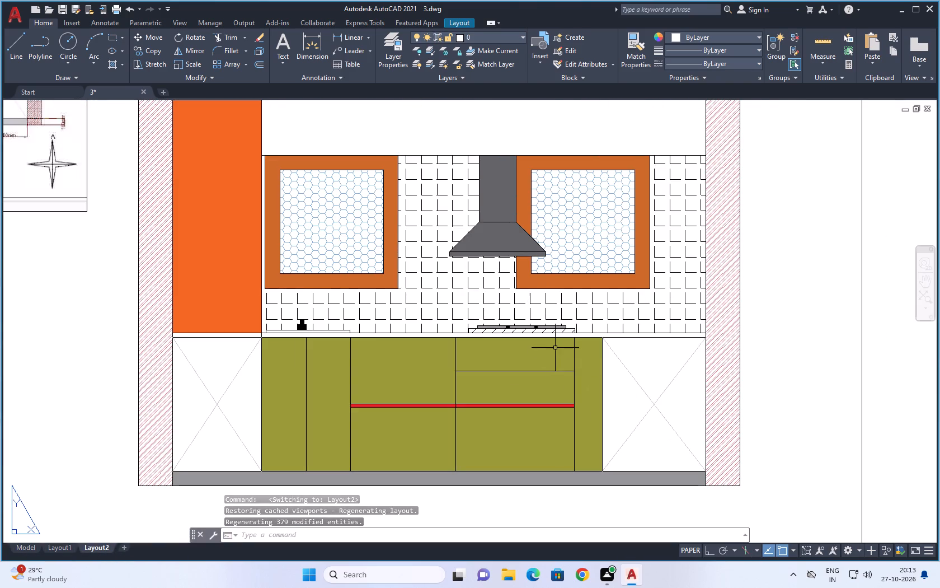
scroll(548, 338, up, 2)
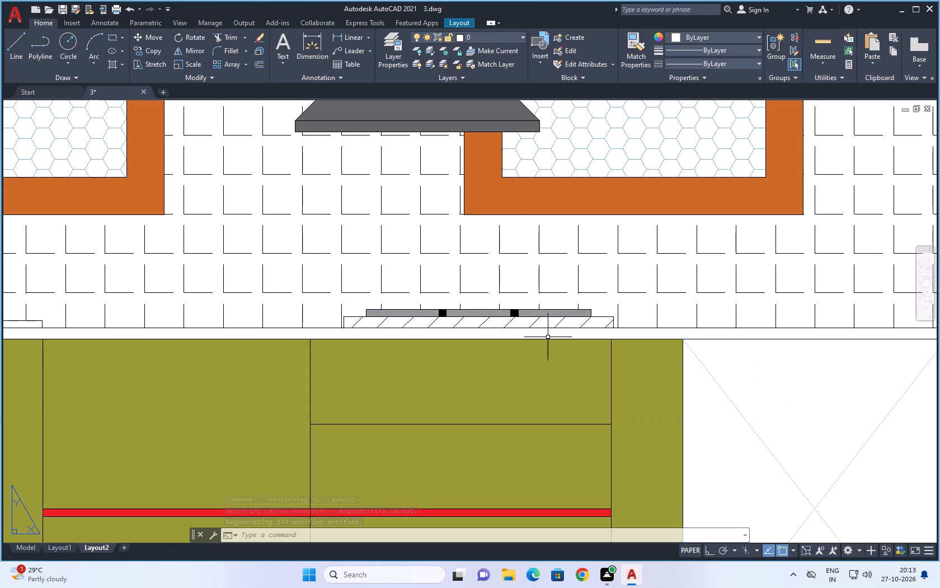
scroll(548, 337, down, 3)
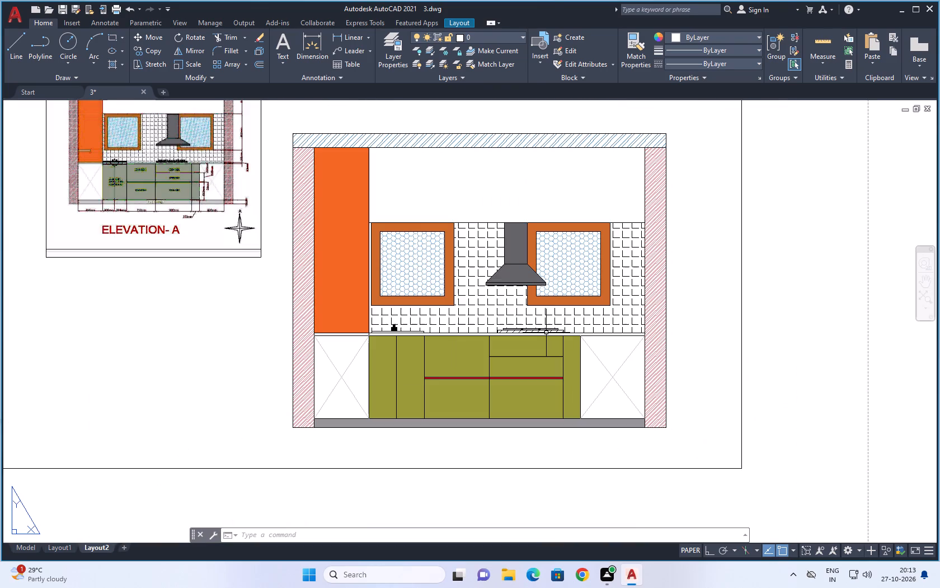
scroll(546, 332, up, 1)
scroll(546, 332, down, 1)
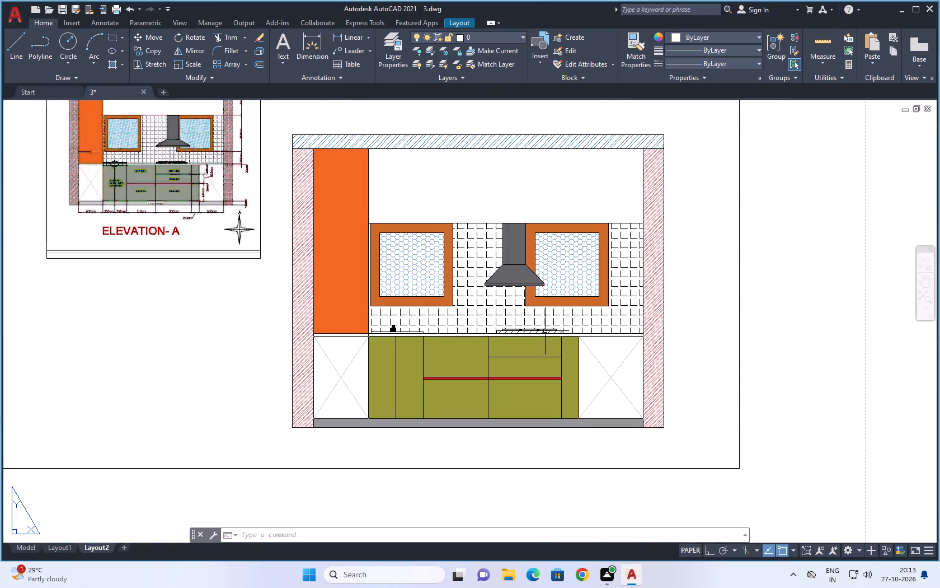
scroll(544, 330, down, 1)
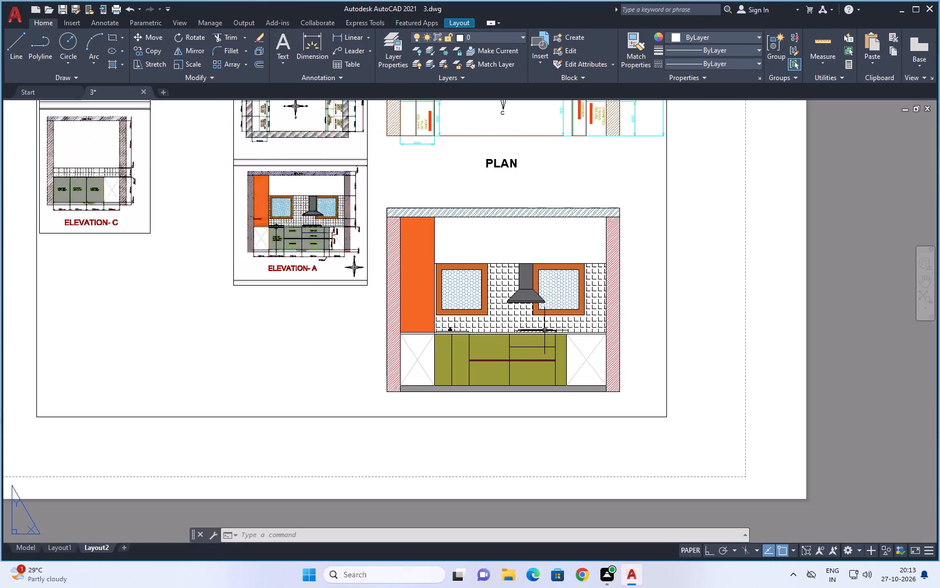
click(32, 547)
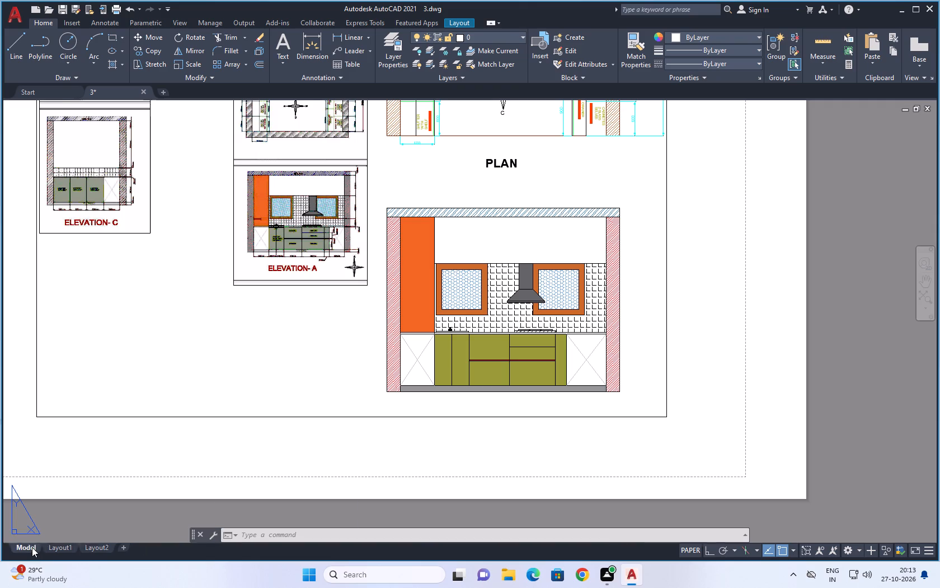
Tighten the diagonal hatch in the hob's base strip by setting its scale first to 10 and finally to 8.
scroll(563, 316, up, 4)
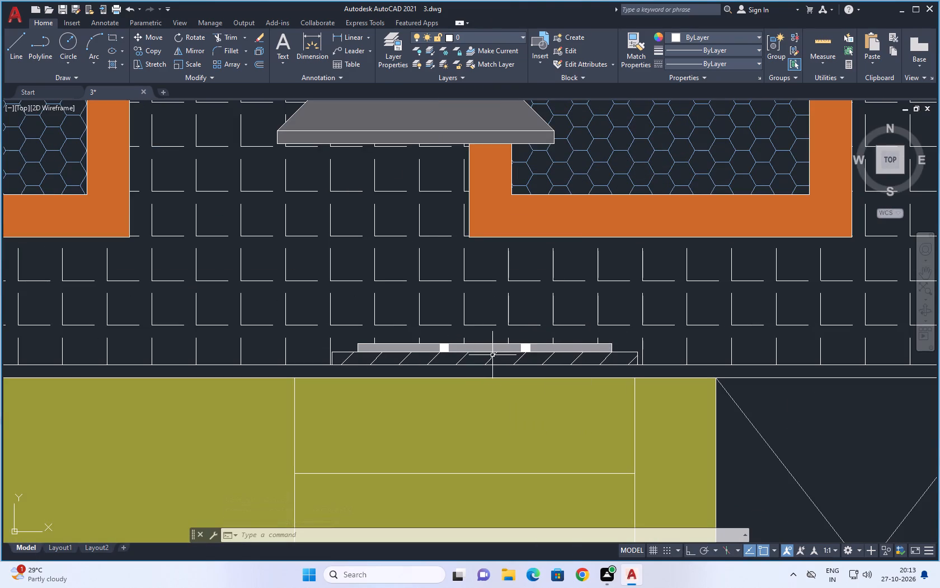
click(493, 356)
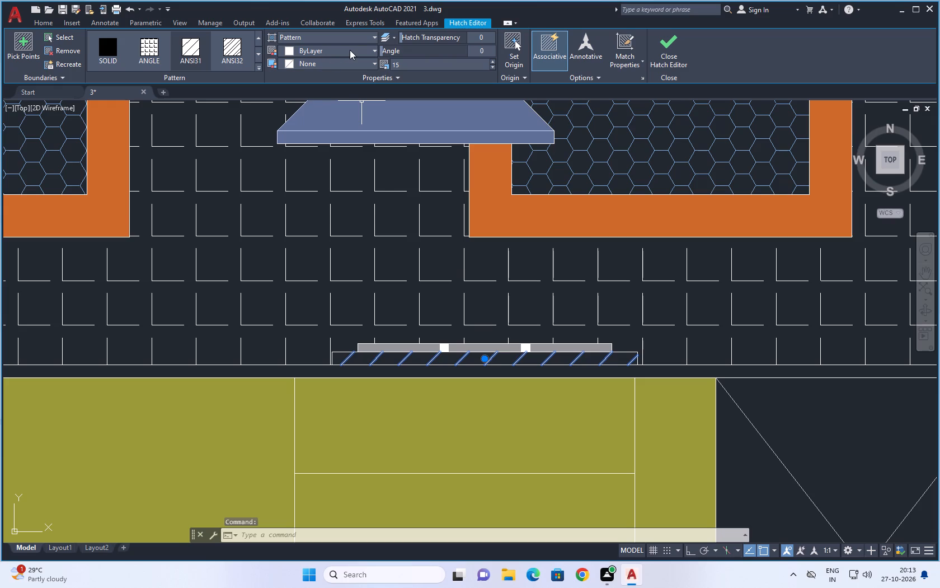
click(369, 50)
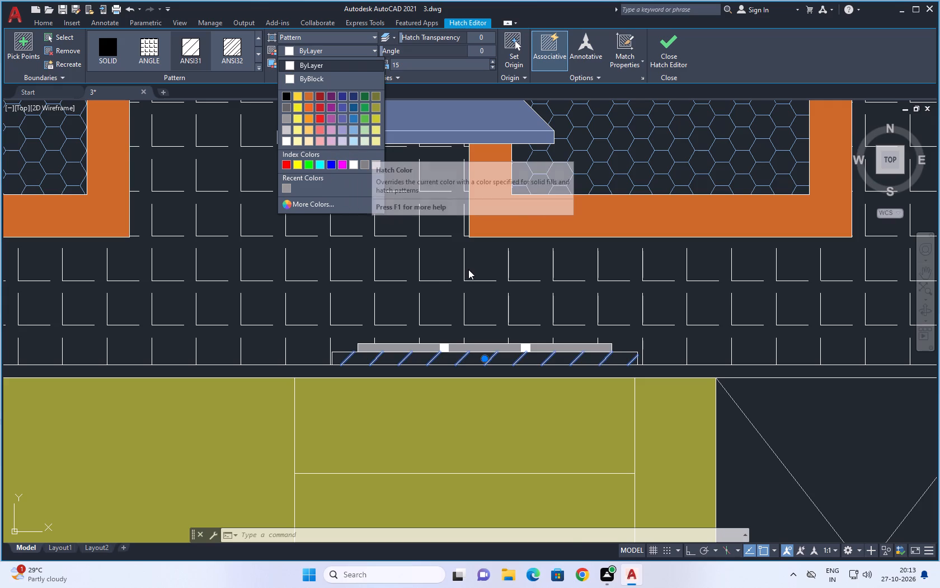
scroll(468, 269, down, 2)
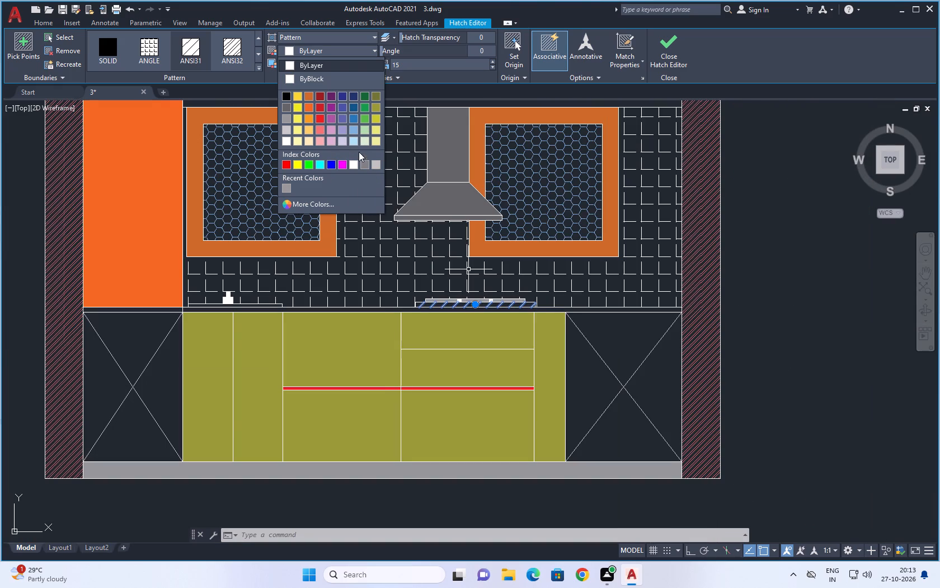
scroll(349, 128, up, 1)
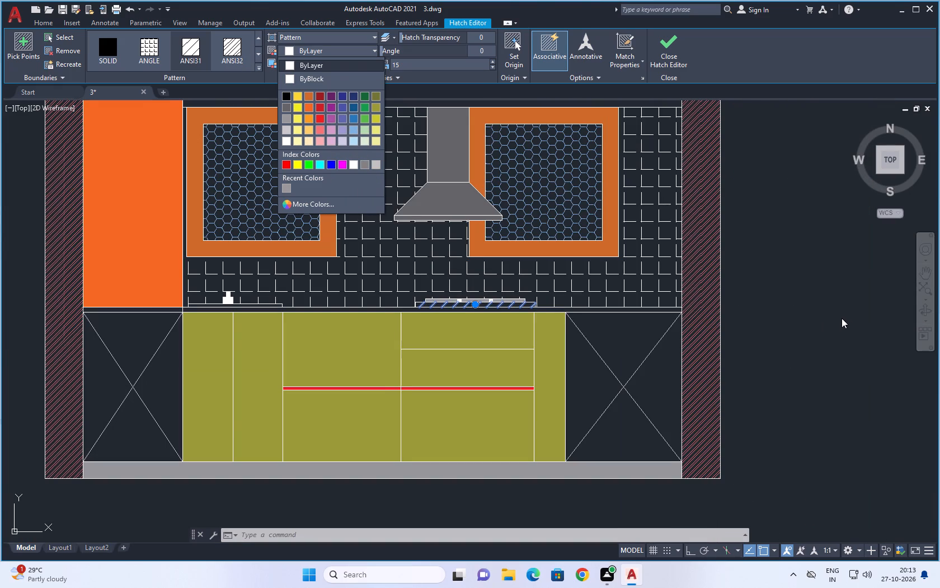
click(842, 318)
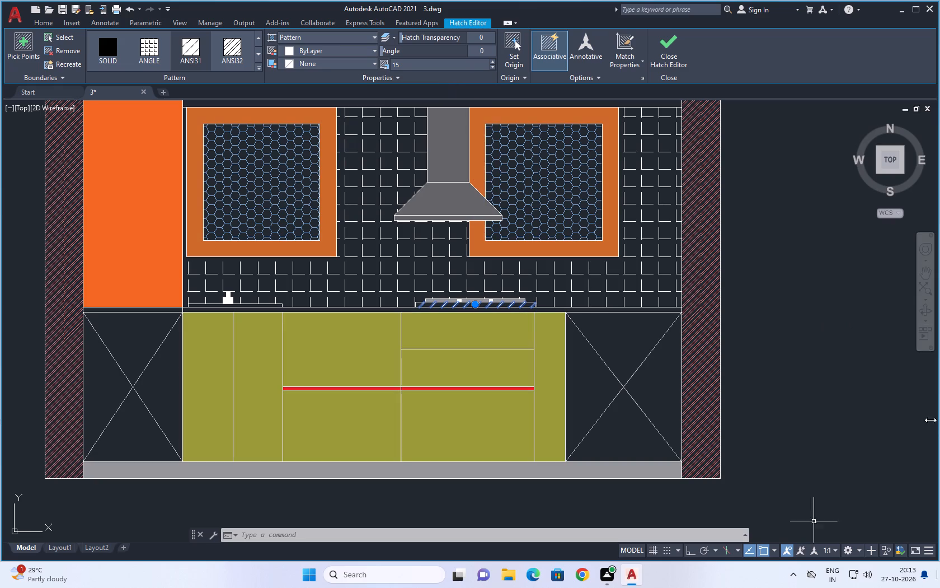
click(429, 69)
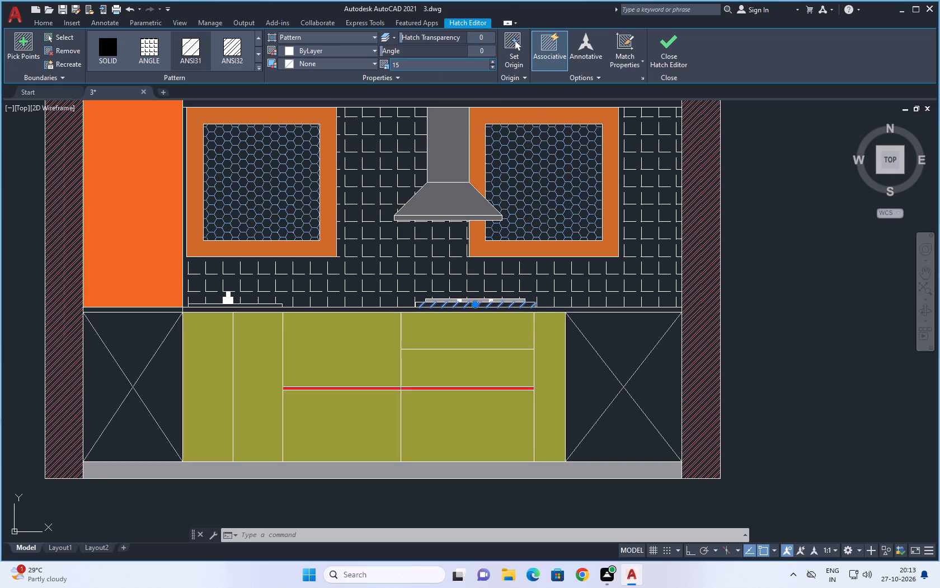
click(447, 61)
key(BackSpace)
text(10)
key(Return)
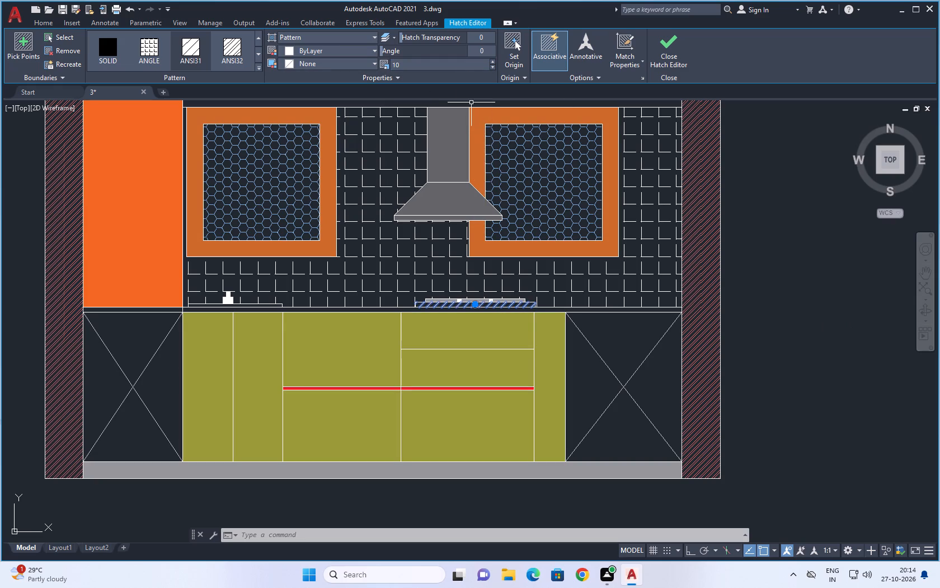
click(444, 67)
key(BackSpace)
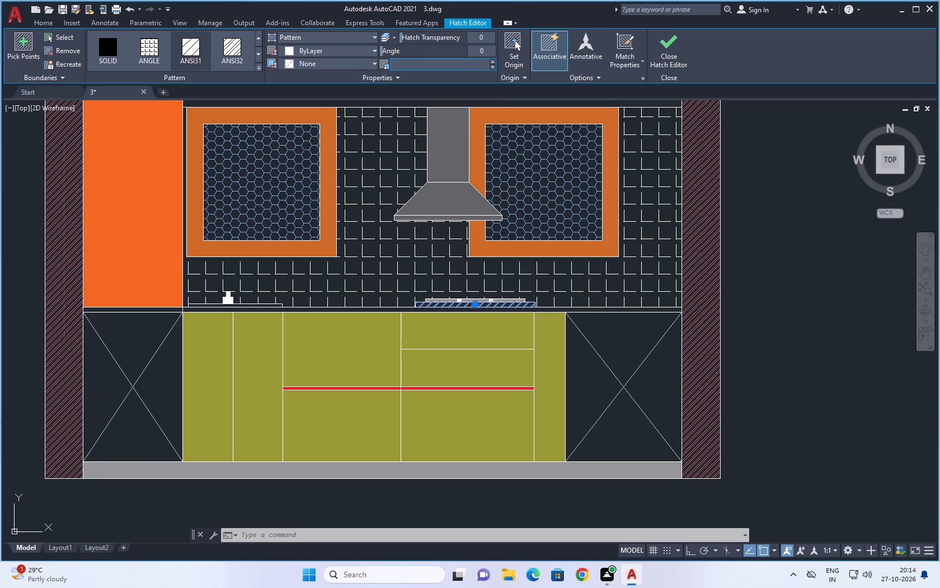
key(8)
key(Return)
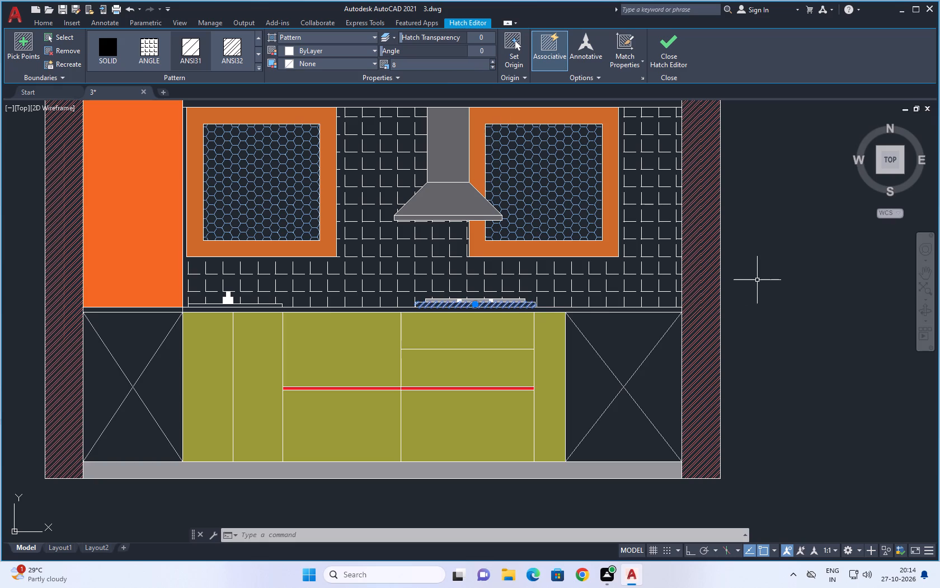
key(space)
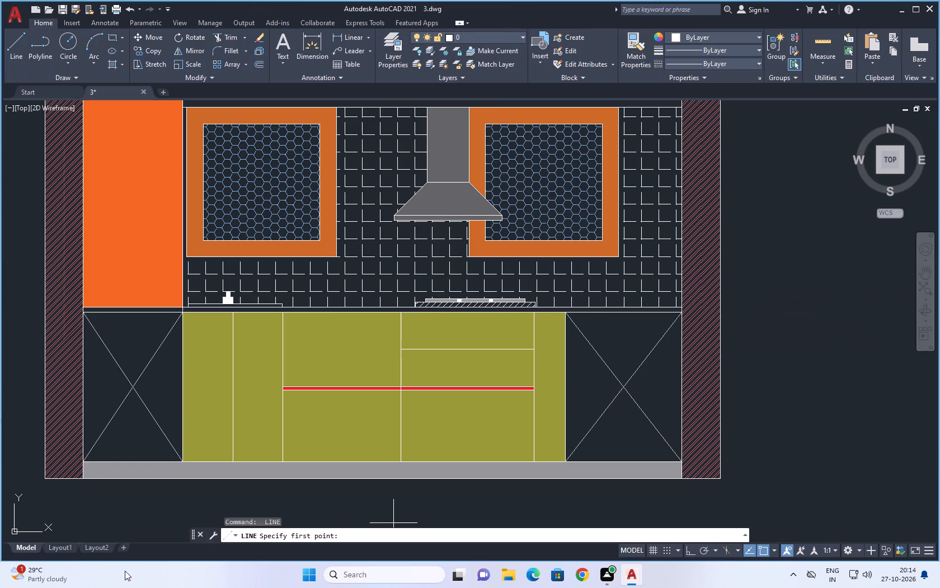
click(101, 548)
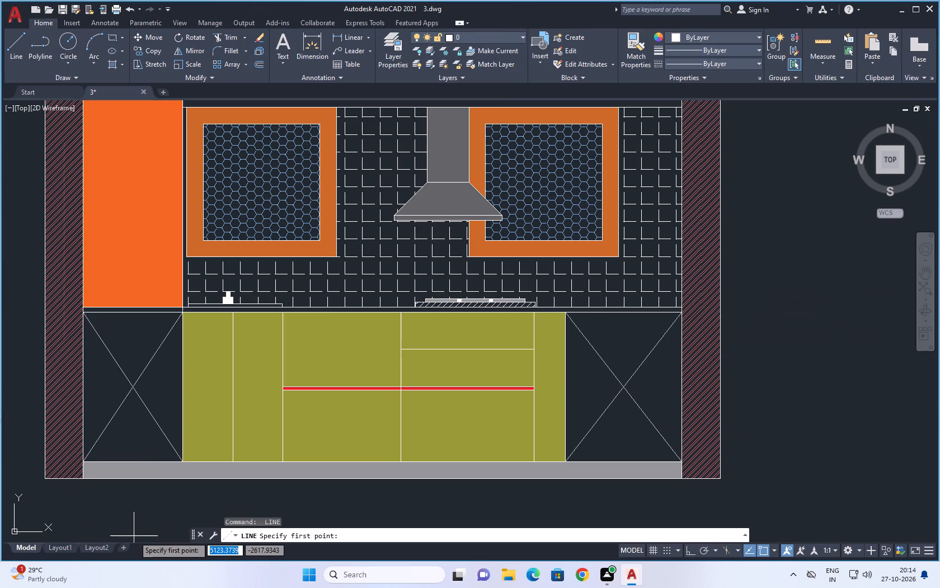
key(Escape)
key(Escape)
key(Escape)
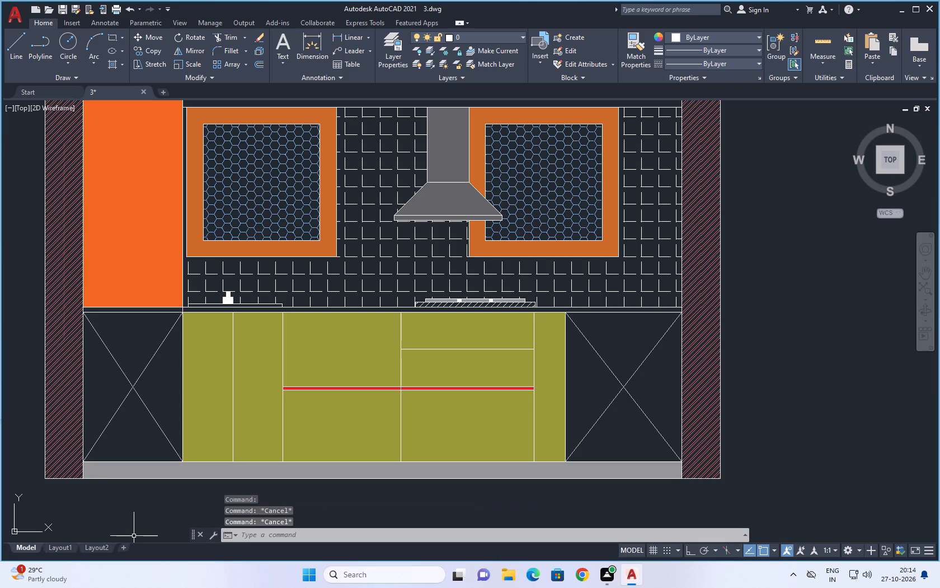
Examine the hob base's hatch density on the white sheet of Layout2 and return to model space.
click(93, 550)
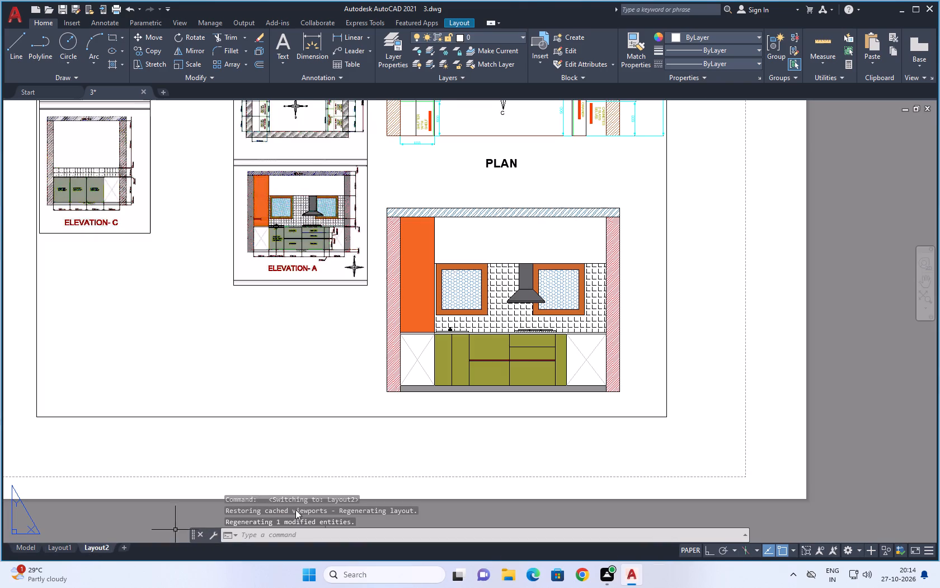
scroll(534, 344, up, 3)
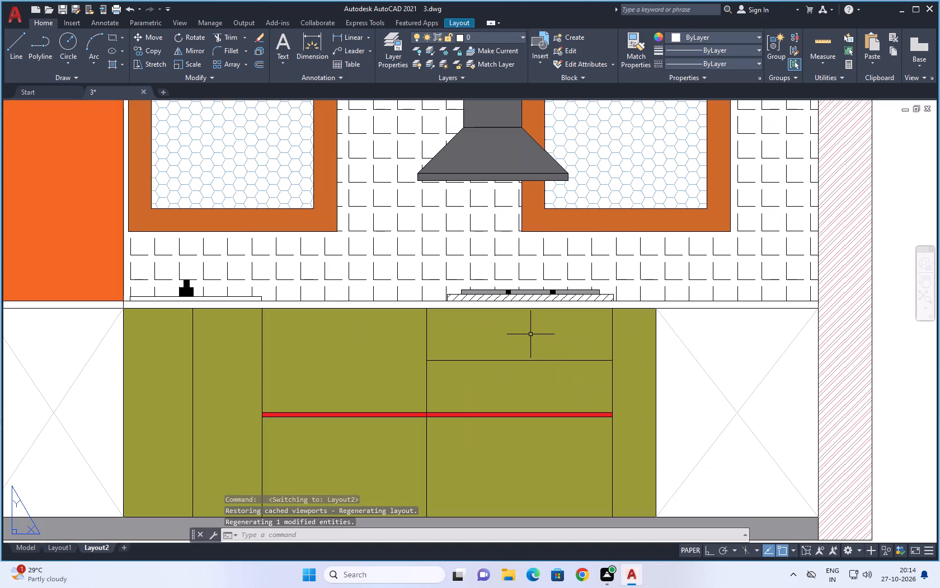
scroll(530, 334, down, 2)
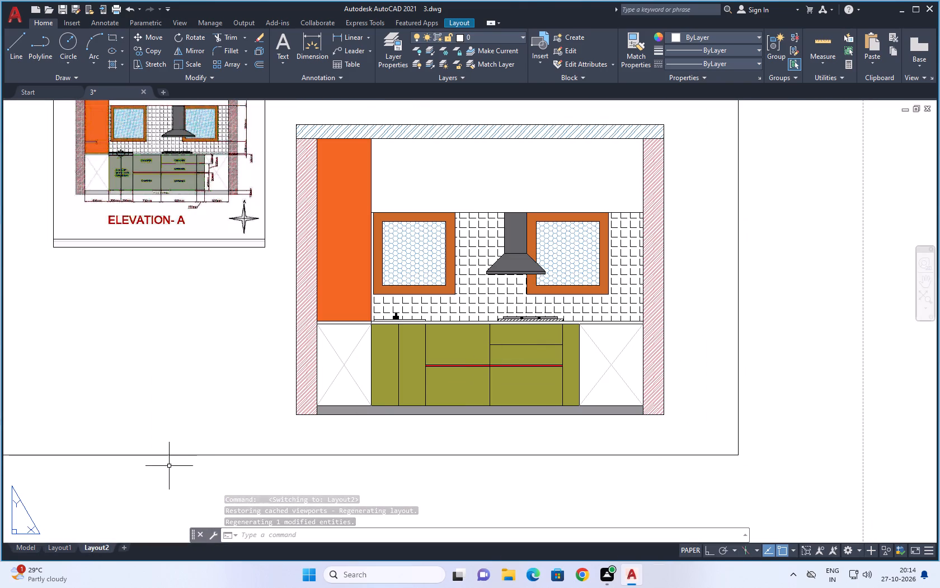
click(27, 550)
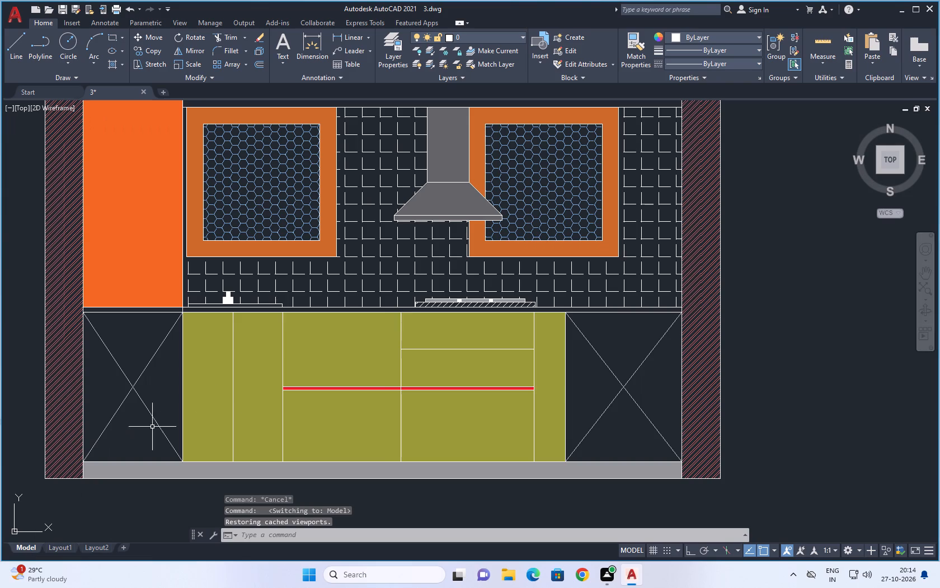
Compare the drawn elevation's base cabinets, hob and hatches with the ELEVATION- A reference image and its annotations.
scroll(313, 400, down, 1)
middle_drag(300, 378, 326, 404)
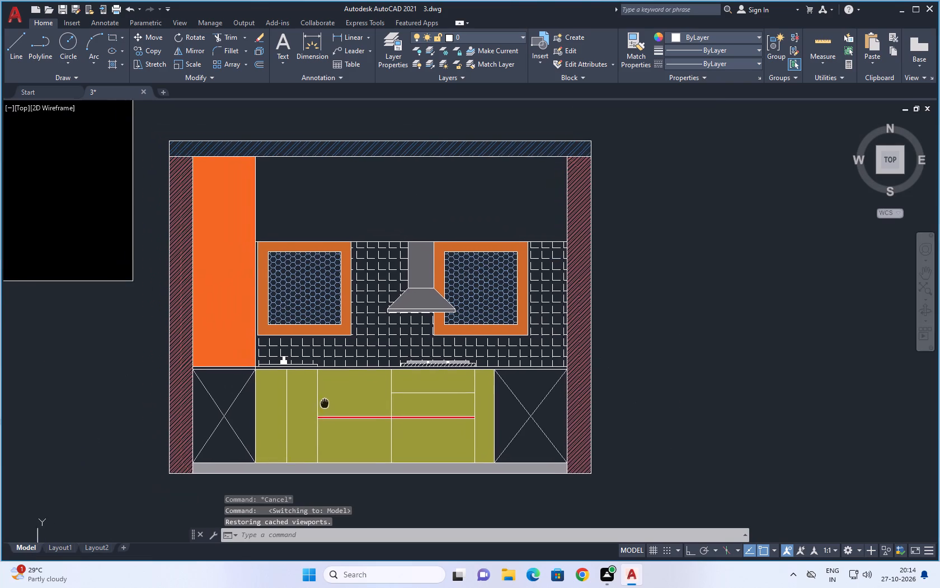
middle_drag(326, 404, 344, 418)
scroll(378, 411, down, 1)
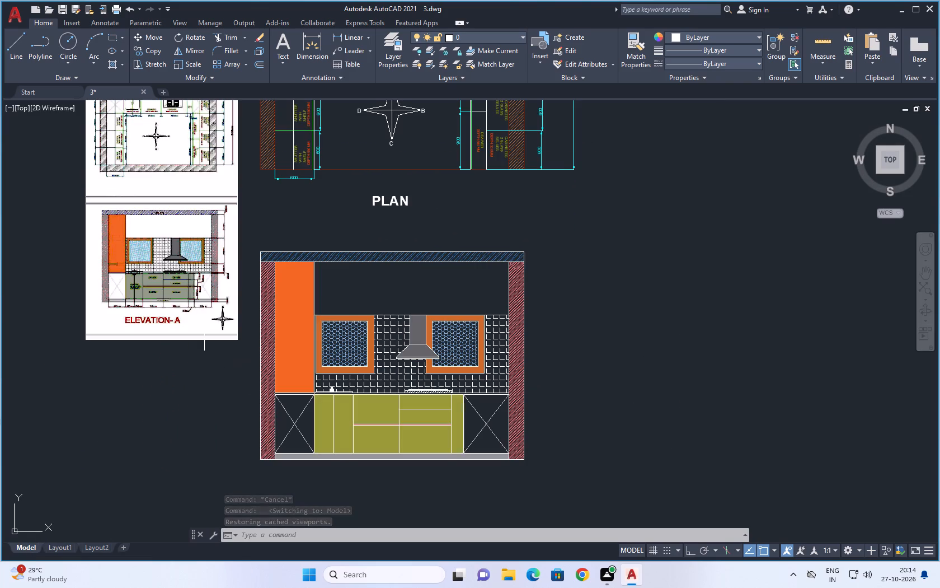
scroll(164, 288, up, 2)
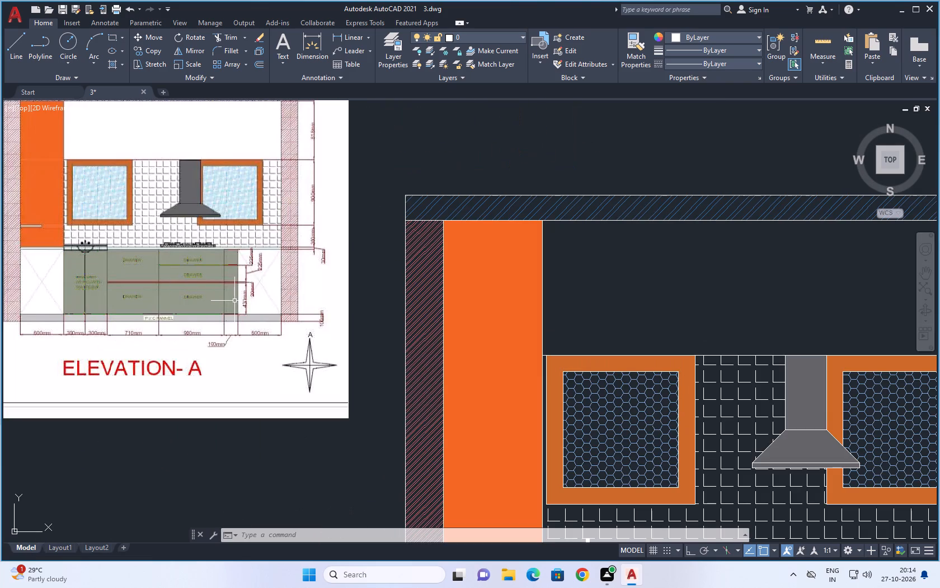
scroll(236, 302, down, 2)
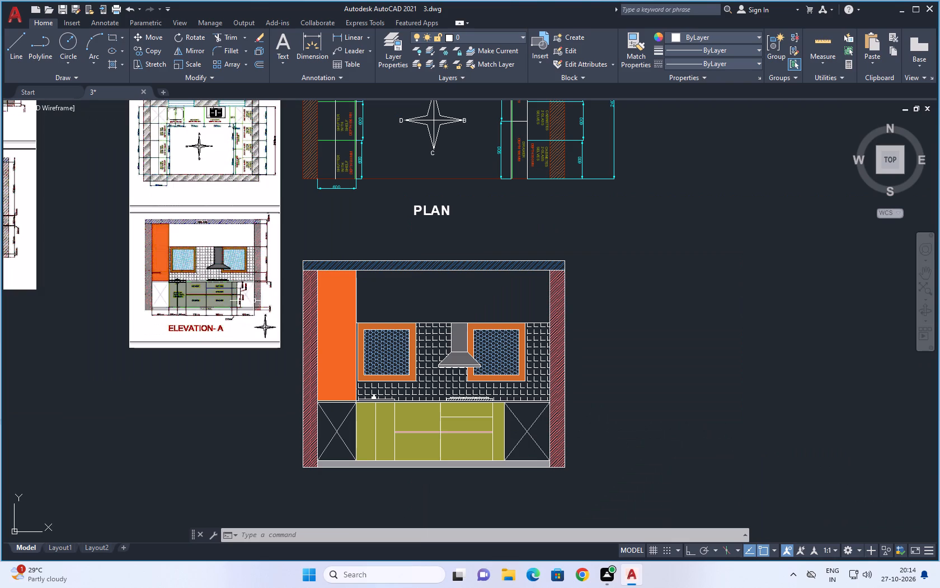
scroll(392, 430, up, 1)
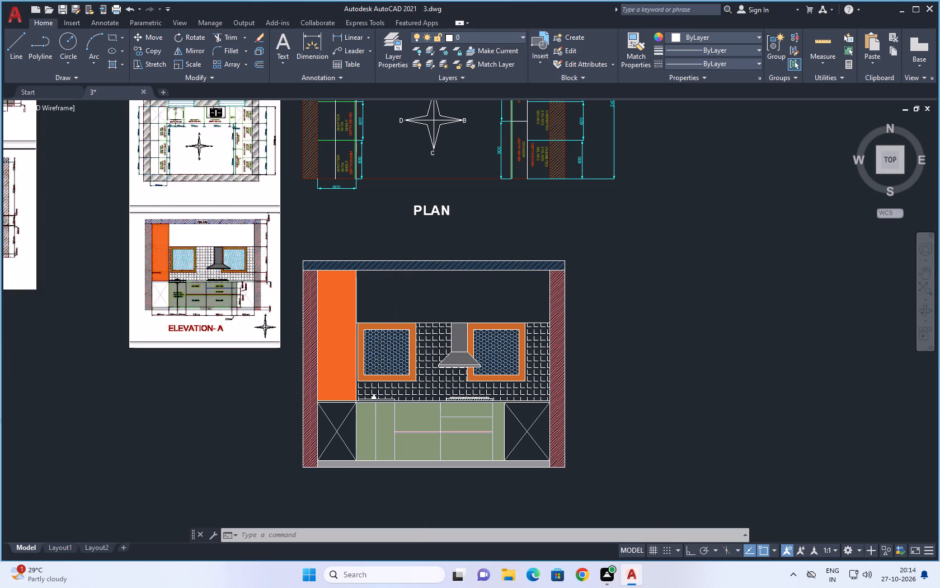
scroll(392, 431, down, 2)
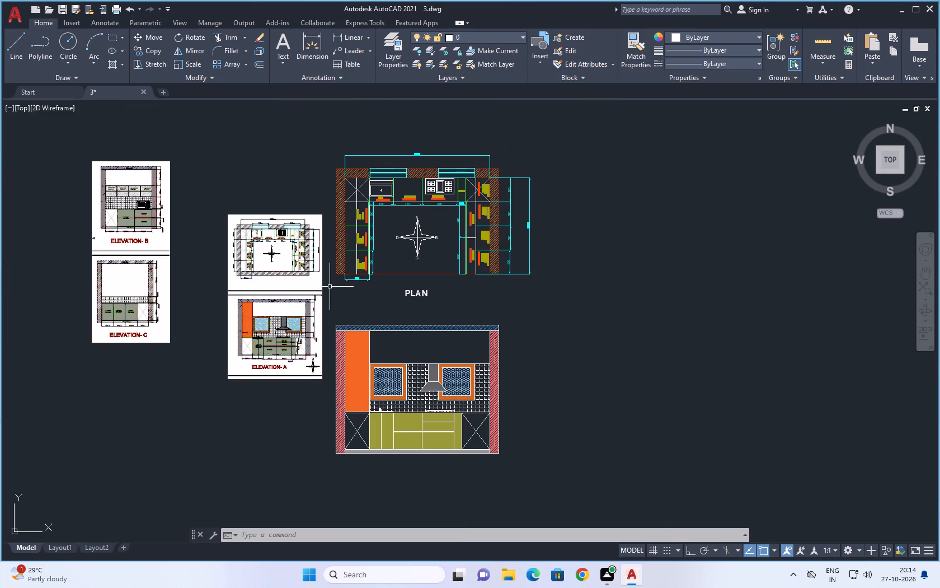
scroll(335, 261, up, 2)
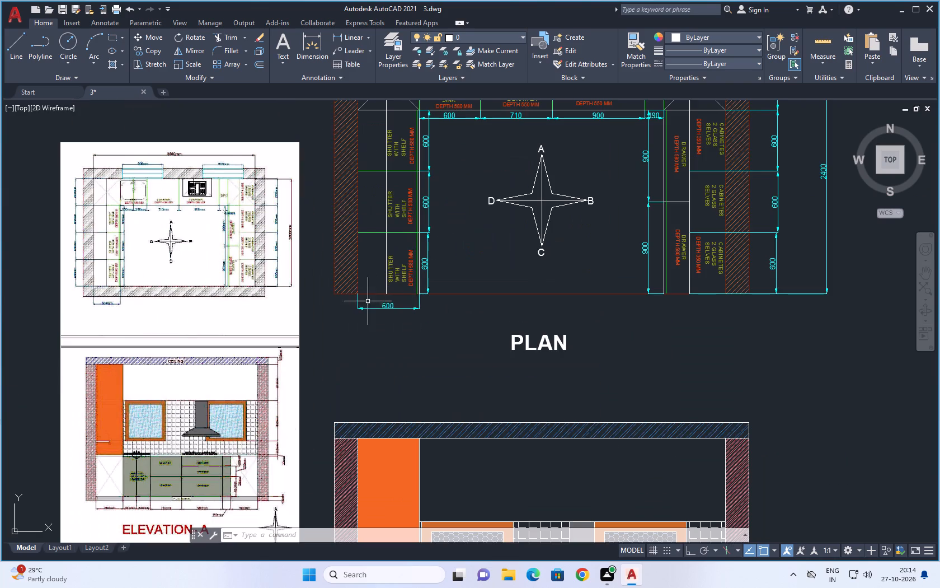
scroll(420, 325, down, 2)
scroll(322, 264, up, 2)
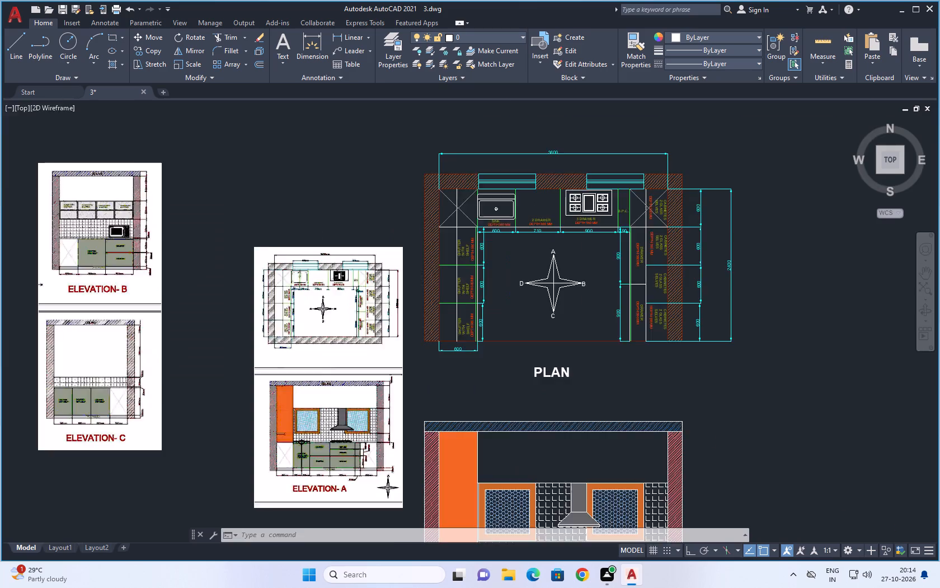
scroll(297, 348, down, 2)
scroll(292, 434, up, 1)
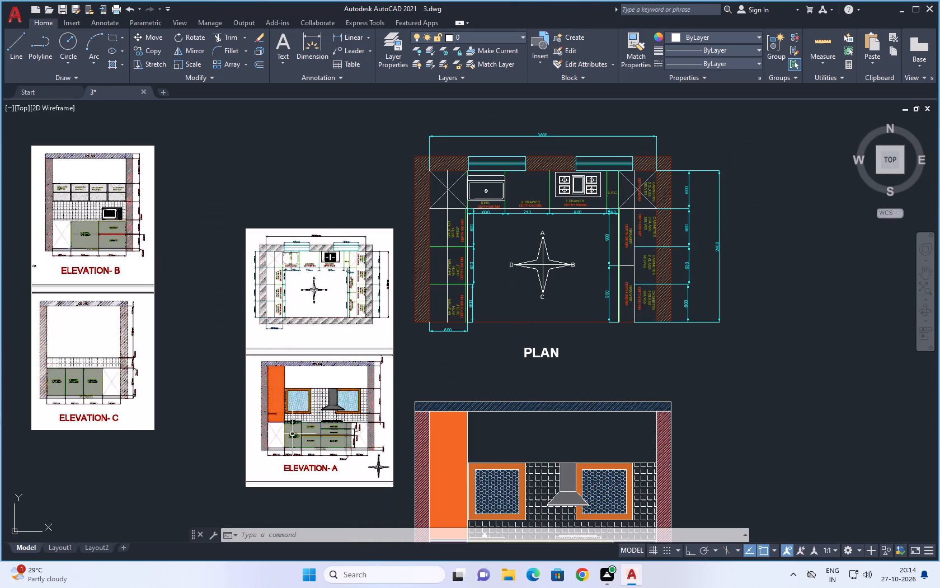
scroll(302, 457, up, 2)
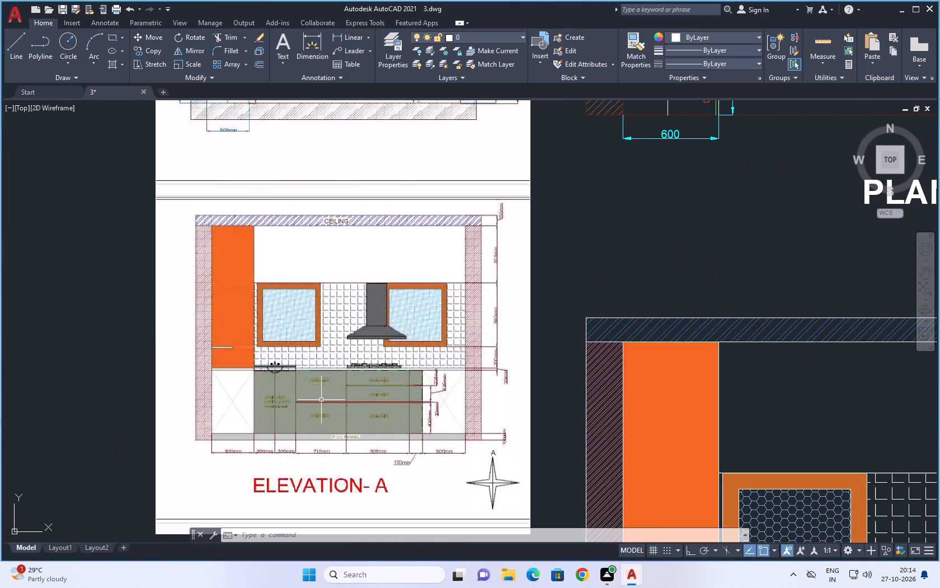
scroll(322, 399, down, 1)
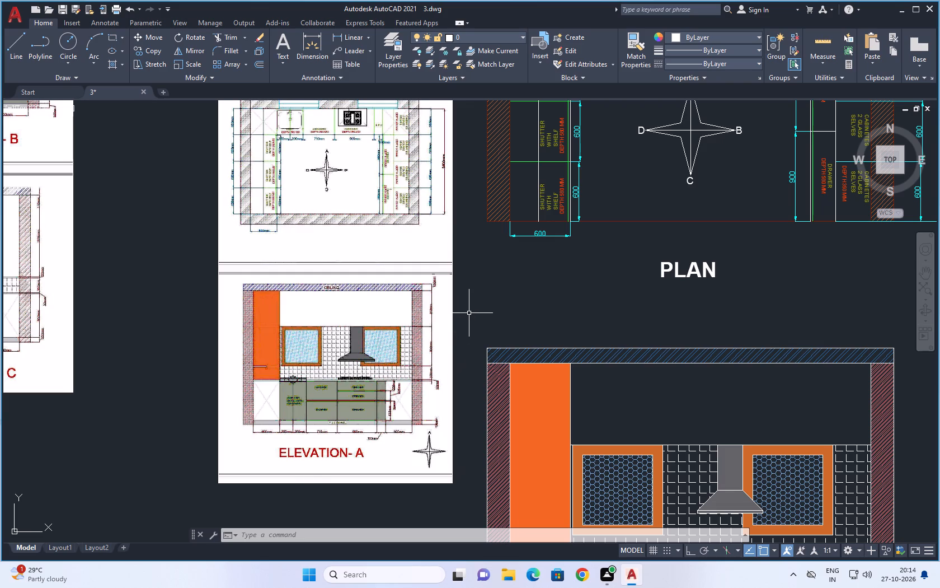
scroll(469, 312, down, 1)
scroll(433, 328, up, 1)
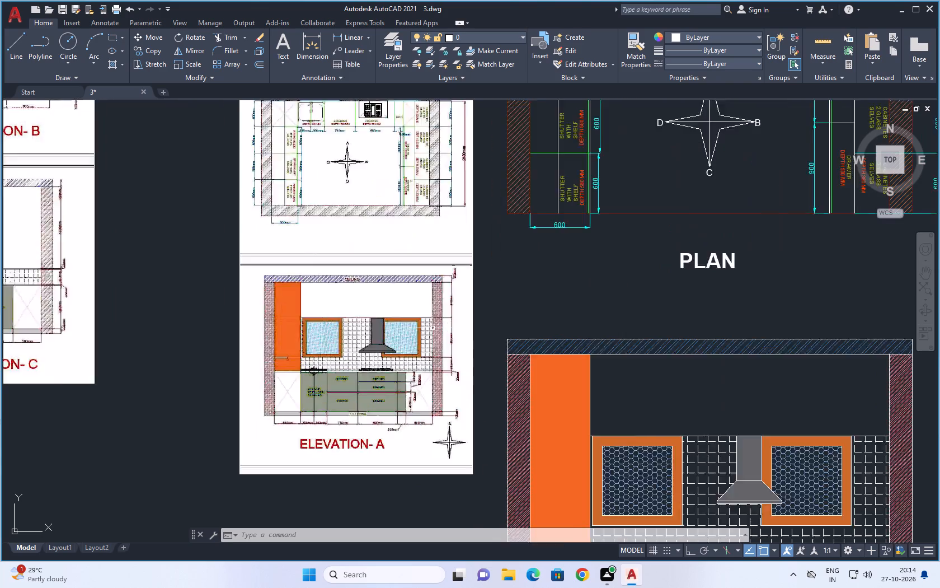
scroll(433, 328, up, 1)
scroll(433, 328, down, 3)
scroll(433, 328, up, 1)
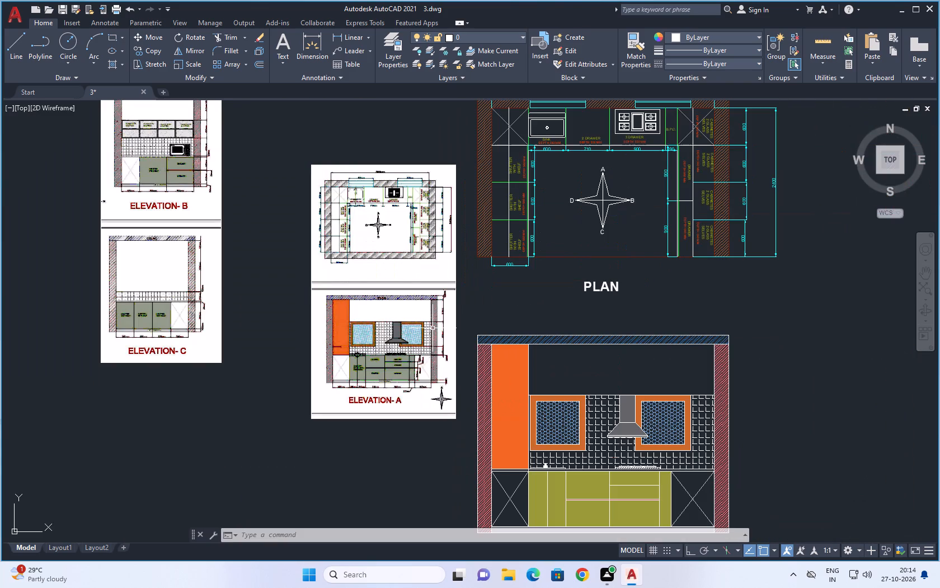
scroll(367, 396, up, 1)
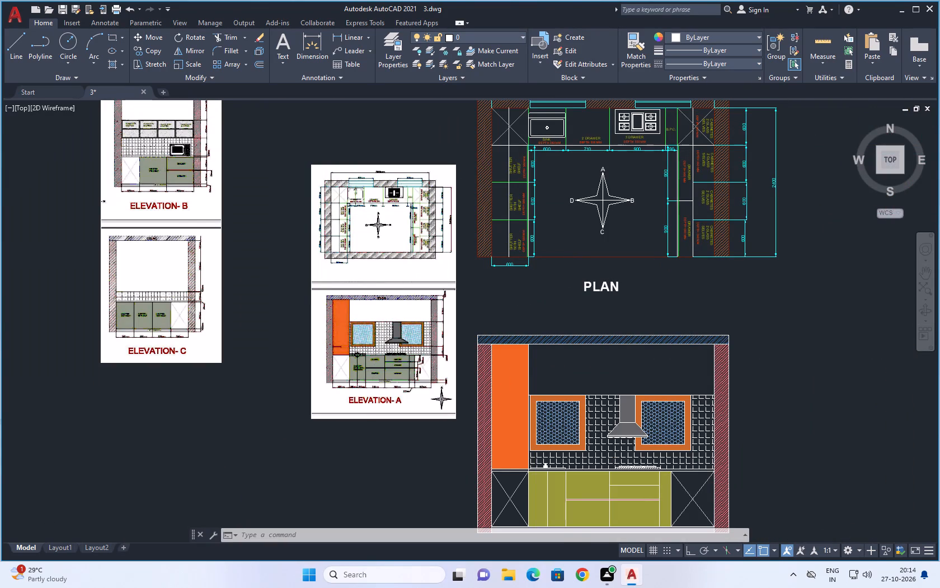
scroll(365, 388, up, 1)
scroll(365, 349, down, 1)
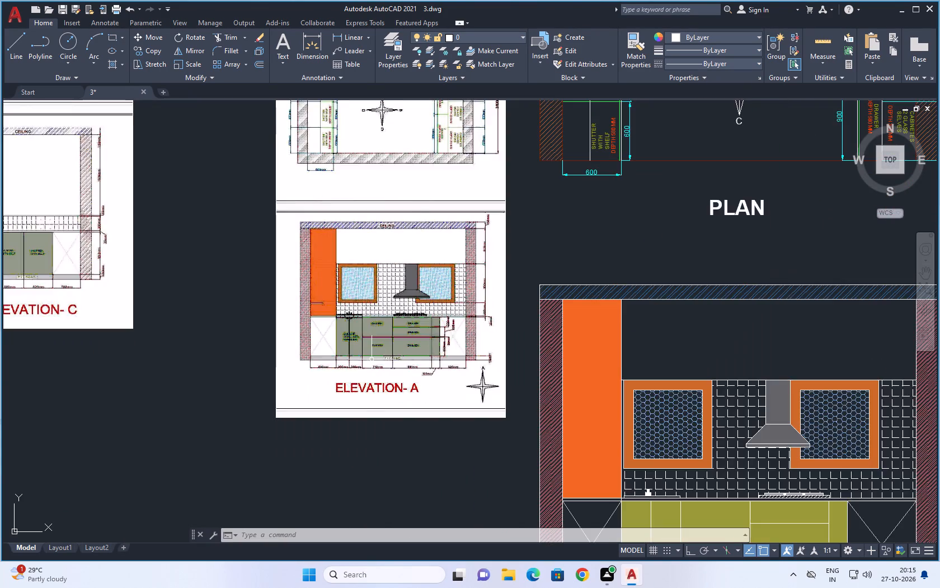
scroll(372, 358, down, 2)
scroll(400, 414, up, 1)
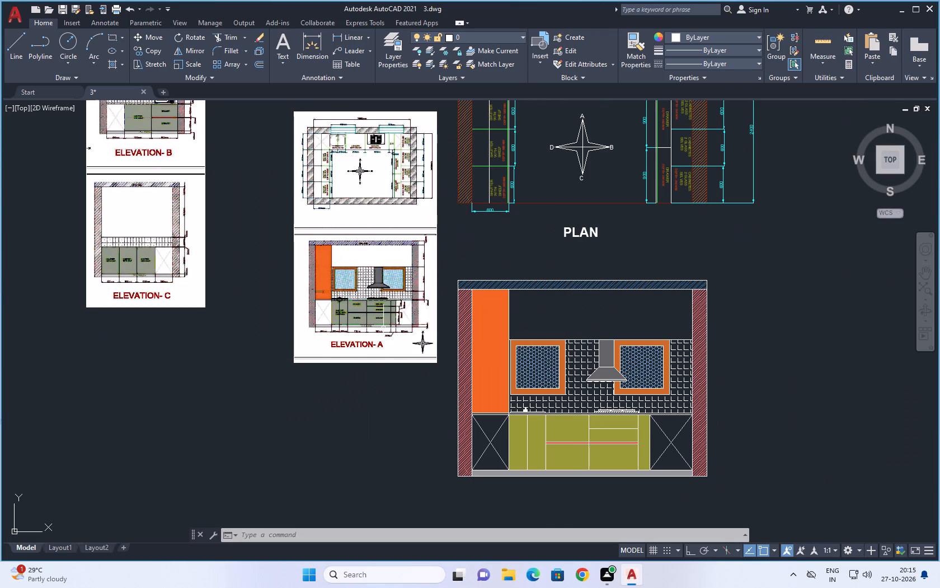
scroll(383, 328, up, 2)
scroll(383, 328, down, 1)
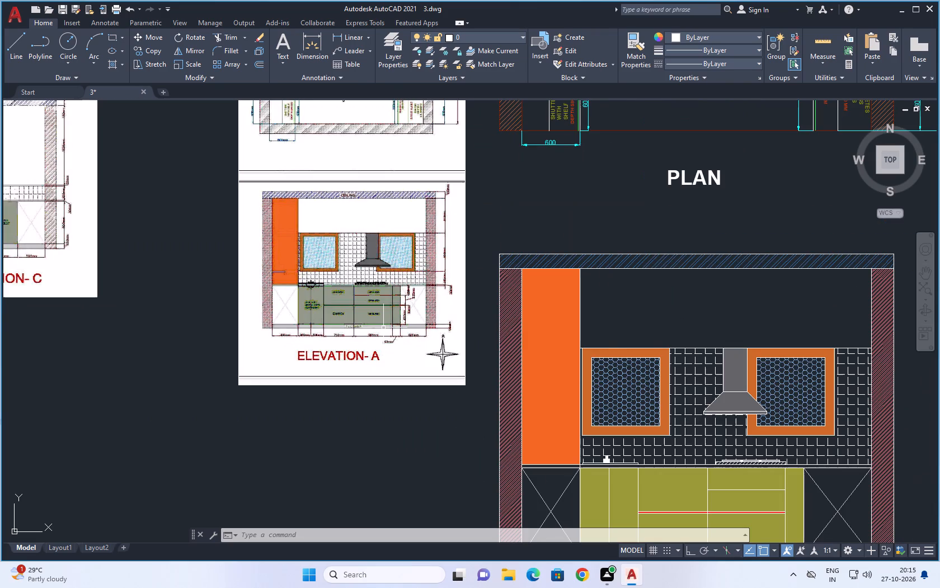
Compare the drawn elevation's tall orange cabinet, windows, hood and wall hatches with the ELEVATION- A reference image, looking for missing details.
scroll(383, 328, down, 1)
scroll(403, 254, up, 2)
scroll(403, 254, down, 1)
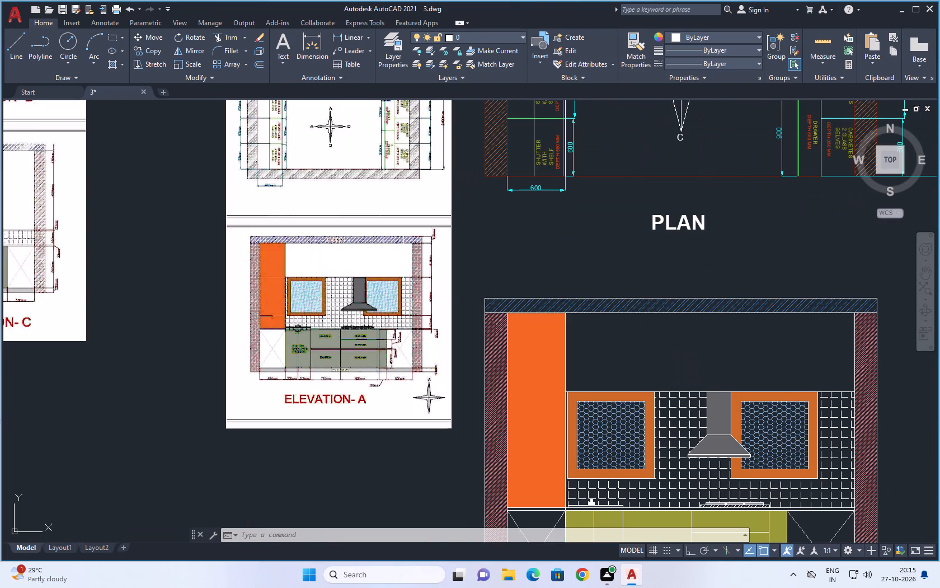
scroll(403, 254, up, 1)
scroll(403, 254, down, 1)
scroll(403, 254, up, 2)
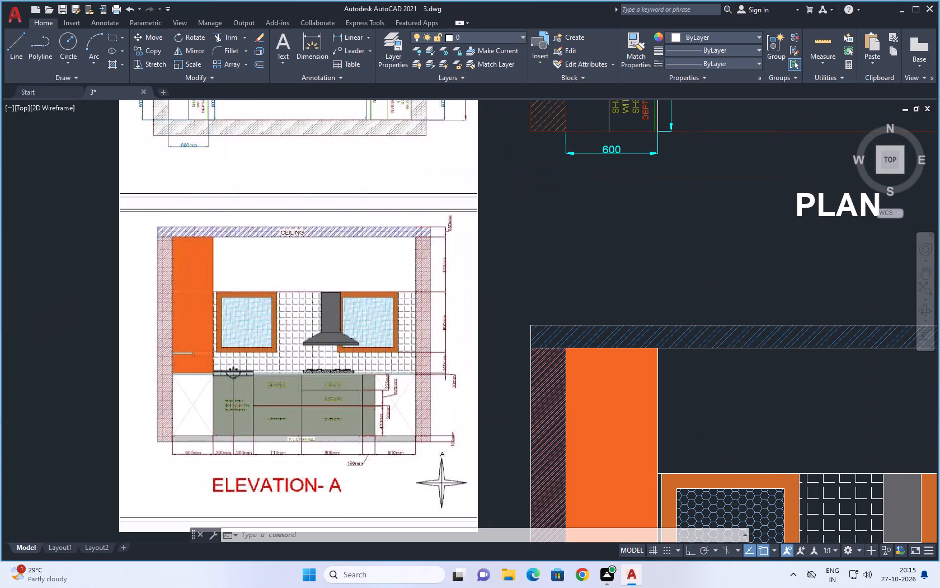
scroll(411, 251, down, 1)
scroll(412, 278, up, 2)
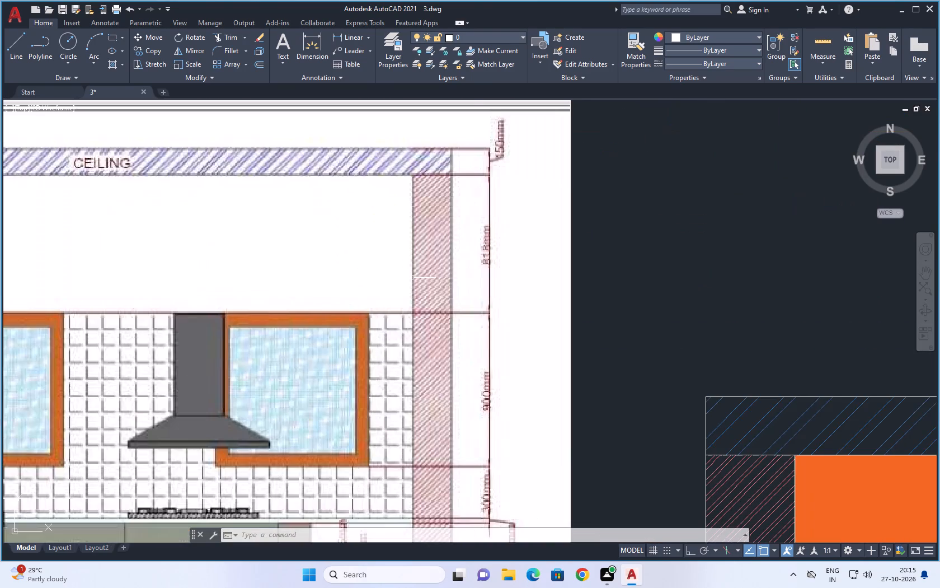
scroll(412, 278, up, 1)
scroll(412, 278, down, 5)
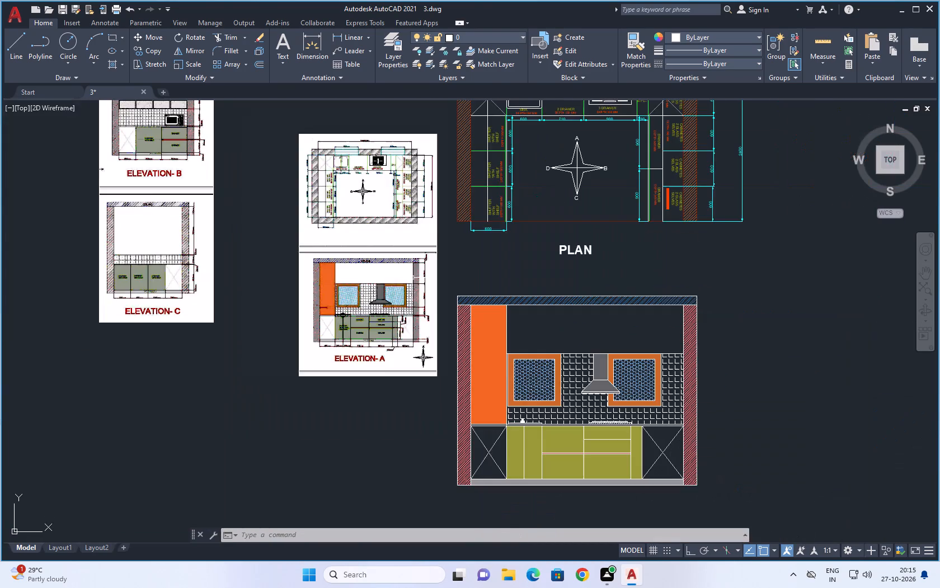
scroll(412, 278, up, 2)
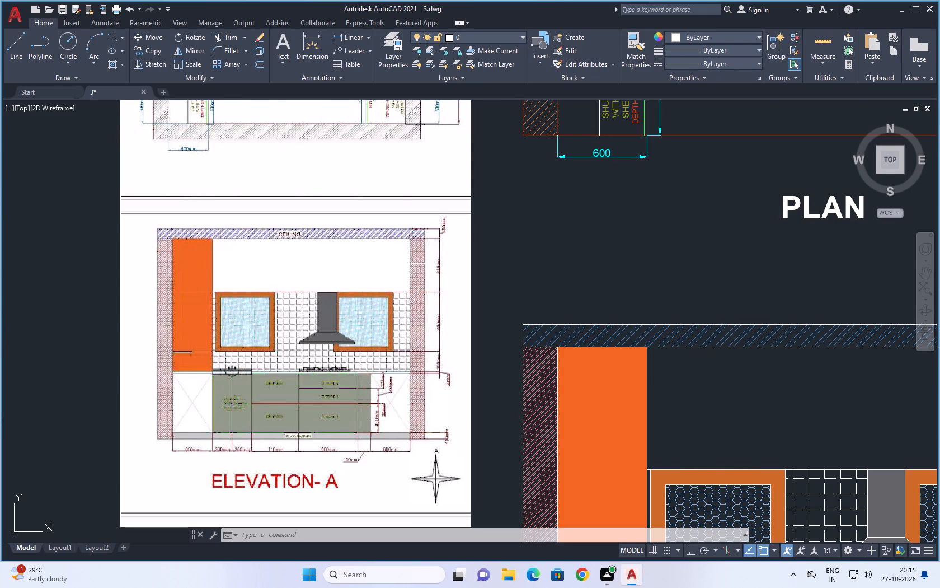
scroll(411, 264, down, 1)
scroll(568, 435, up, 1)
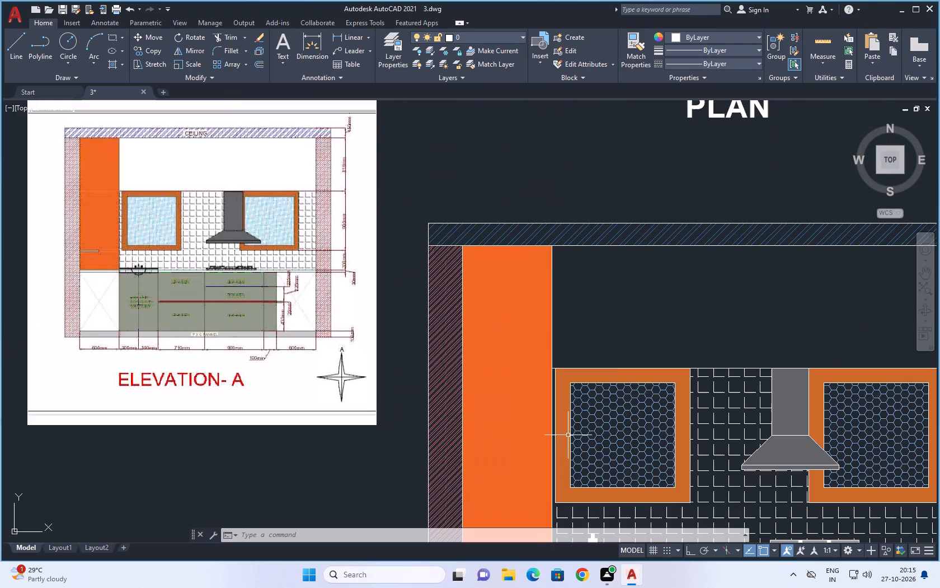
scroll(568, 435, up, 2)
scroll(534, 318, up, 2)
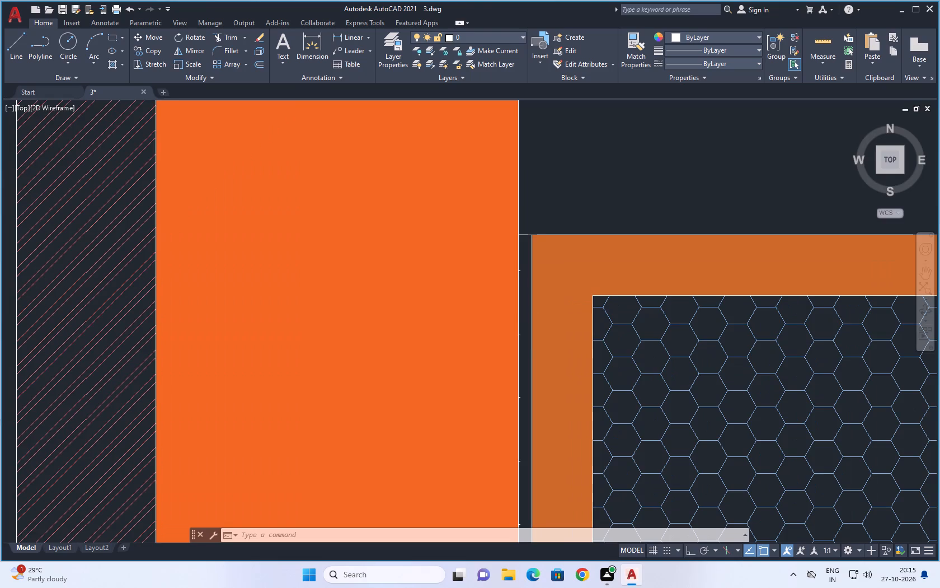
scroll(534, 318, up, 1)
scroll(528, 310, down, 6)
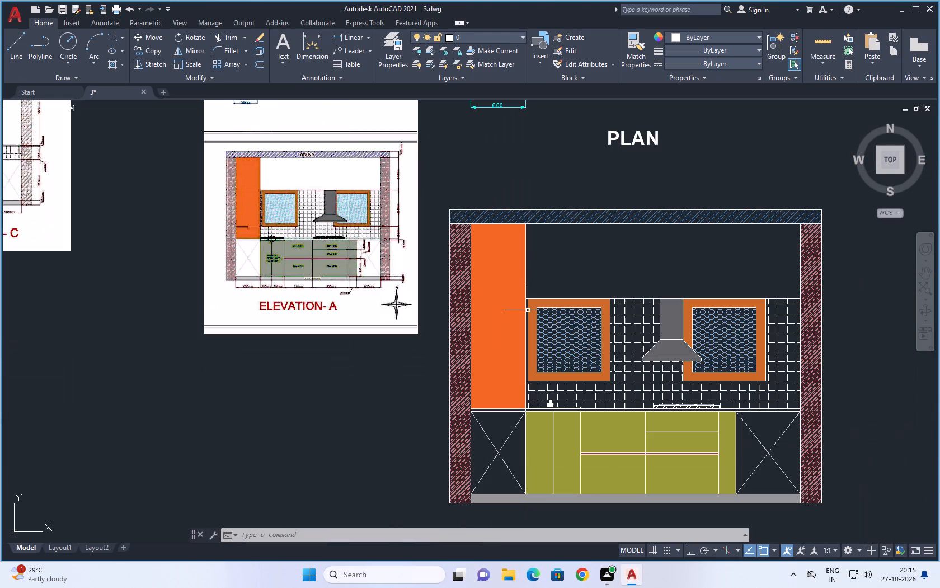
scroll(524, 344, up, 3)
scroll(521, 332, down, 3)
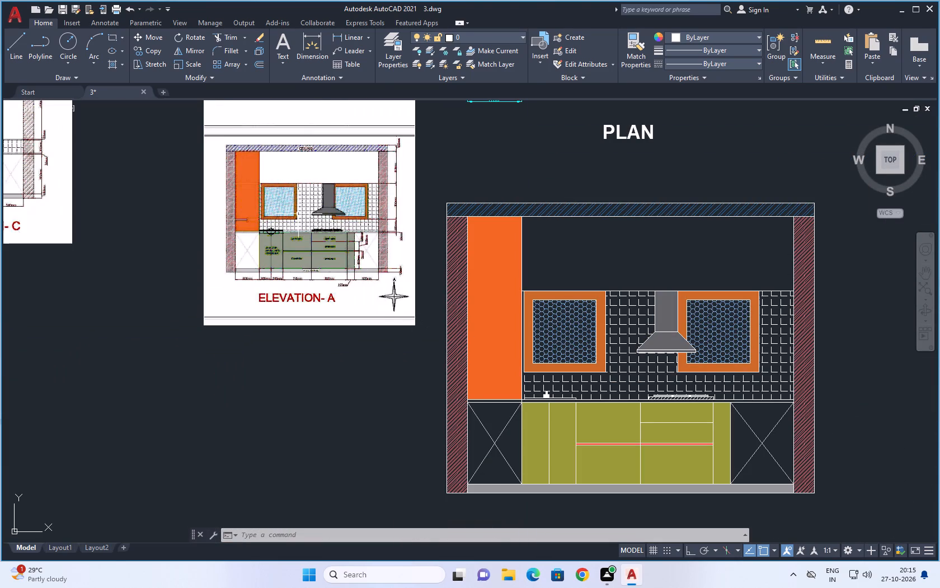
scroll(281, 209, up, 3)
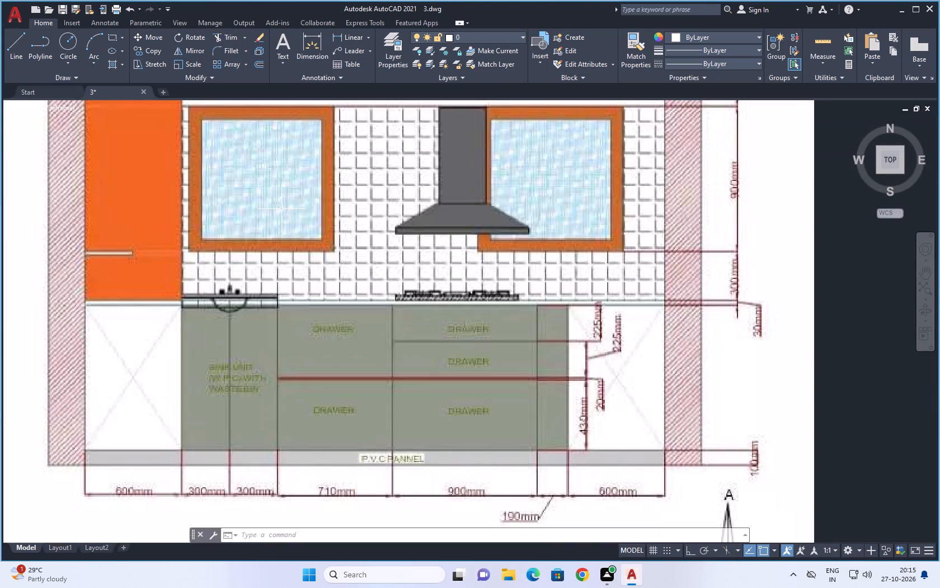
scroll(301, 258, down, 3)
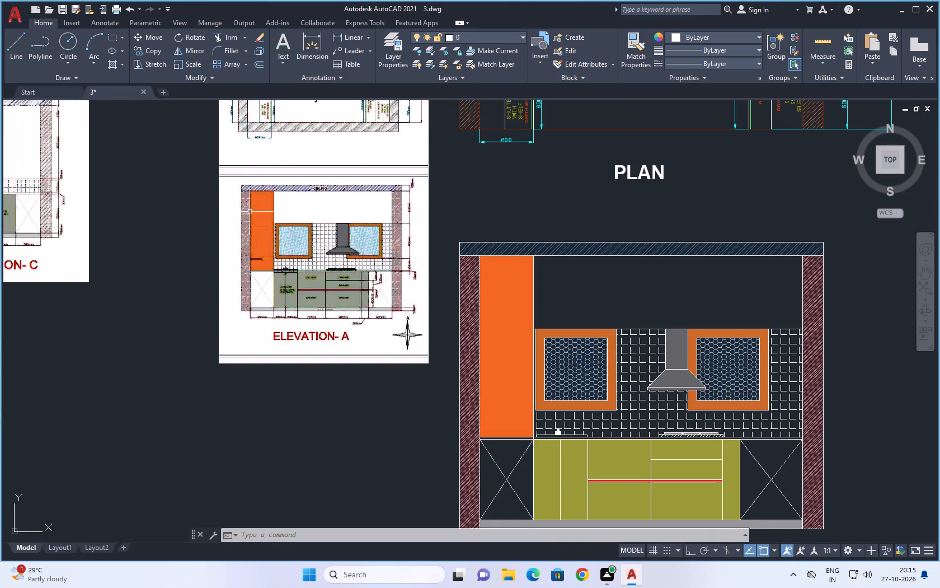
scroll(250, 212, up, 1)
scroll(250, 212, down, 1)
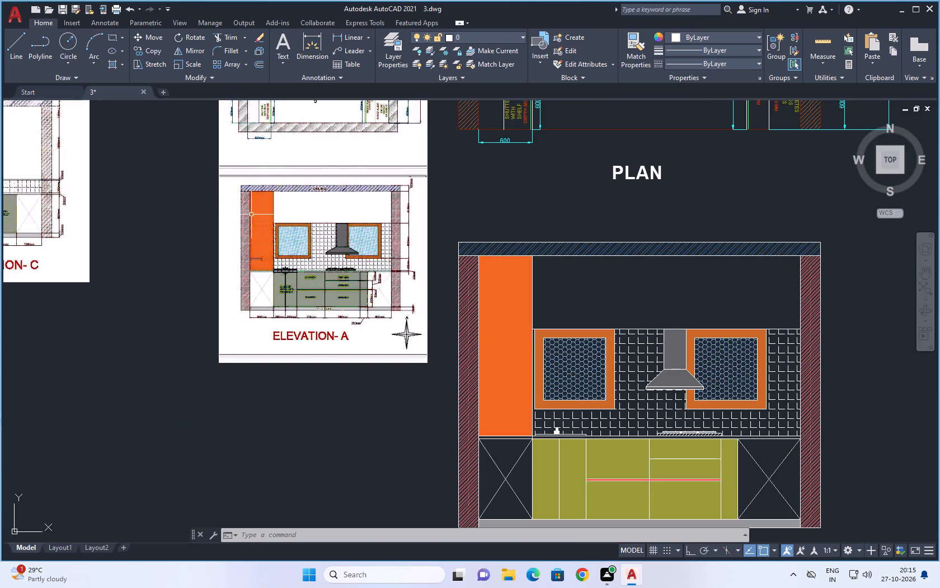
scroll(254, 256, up, 2)
scroll(294, 266, down, 1)
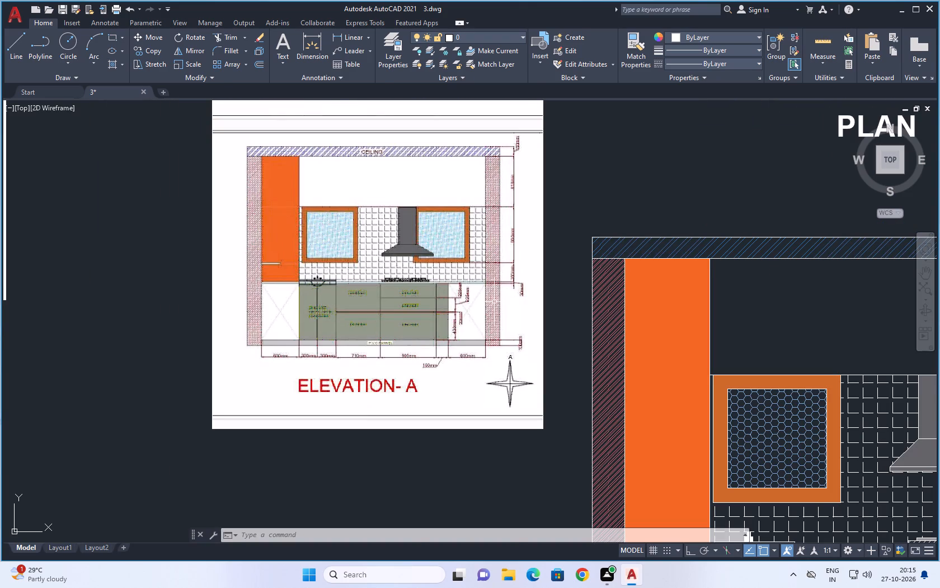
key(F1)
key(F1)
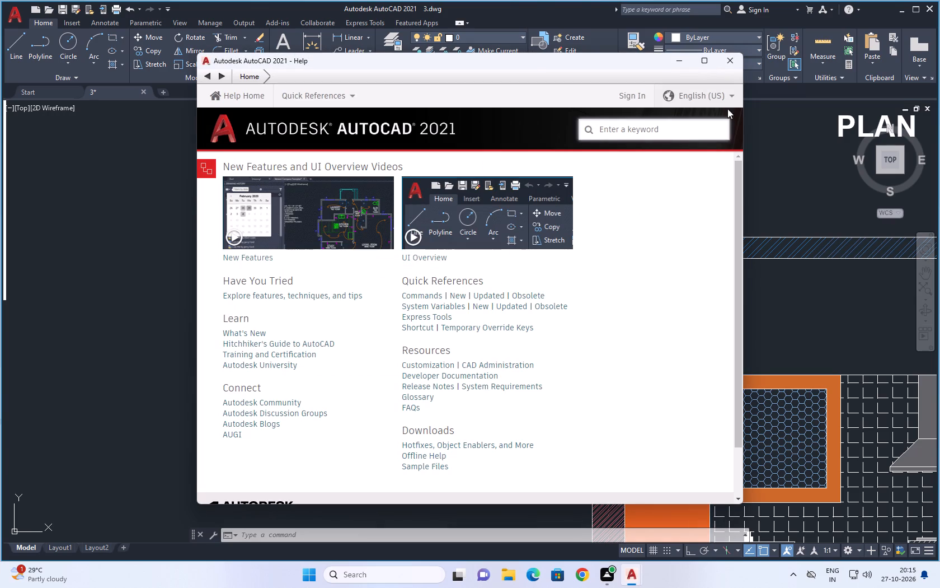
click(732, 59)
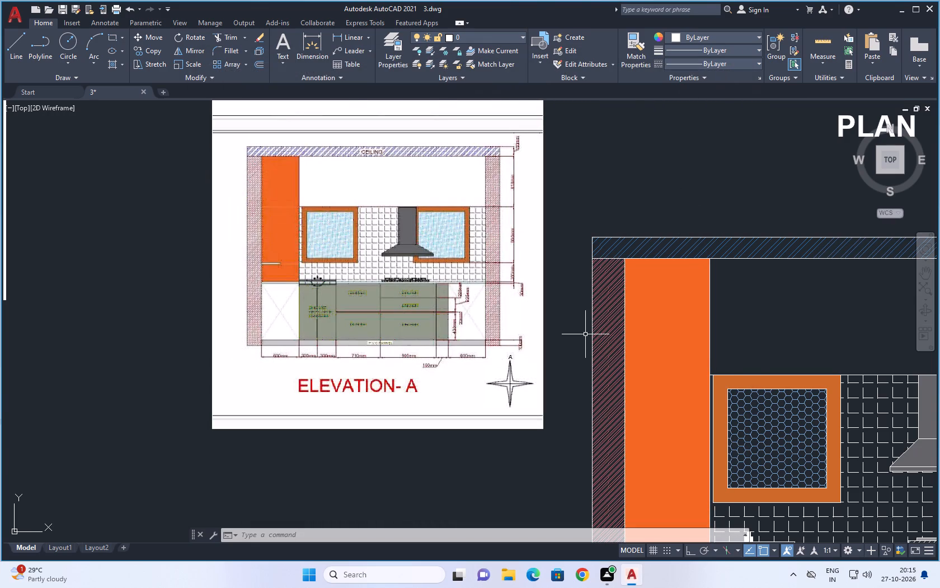
Draw a short horizontal line inward from the tall orange cabinet's wall-side edge near its lower end, as the reference's handle detail shows.
scroll(585, 334, down, 1)
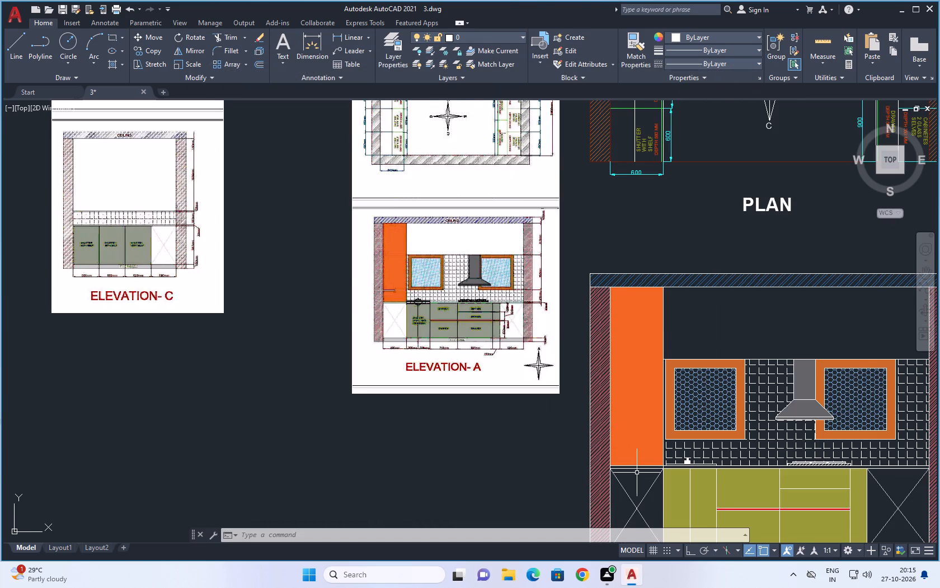
scroll(637, 473, up, 1)
key(Escape)
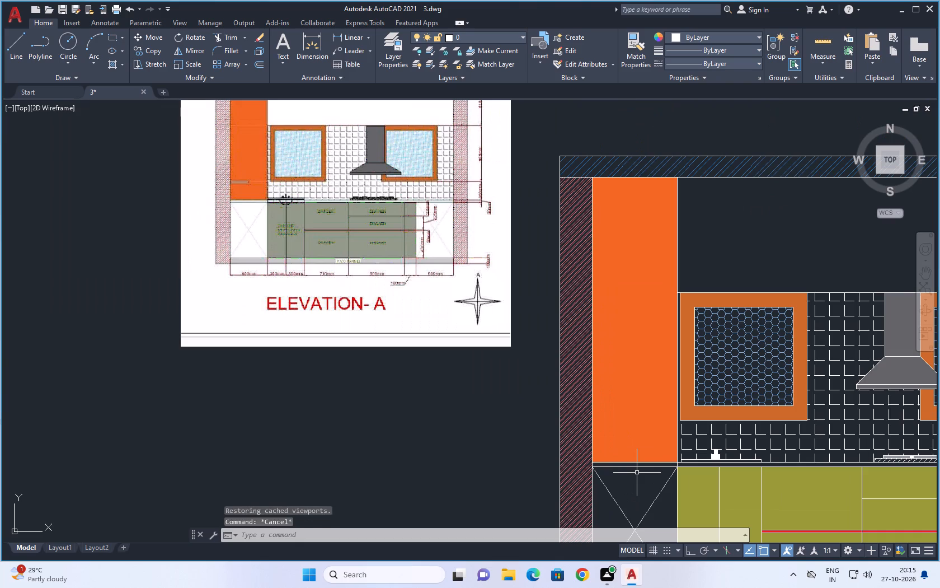
key(l)
key(Return)
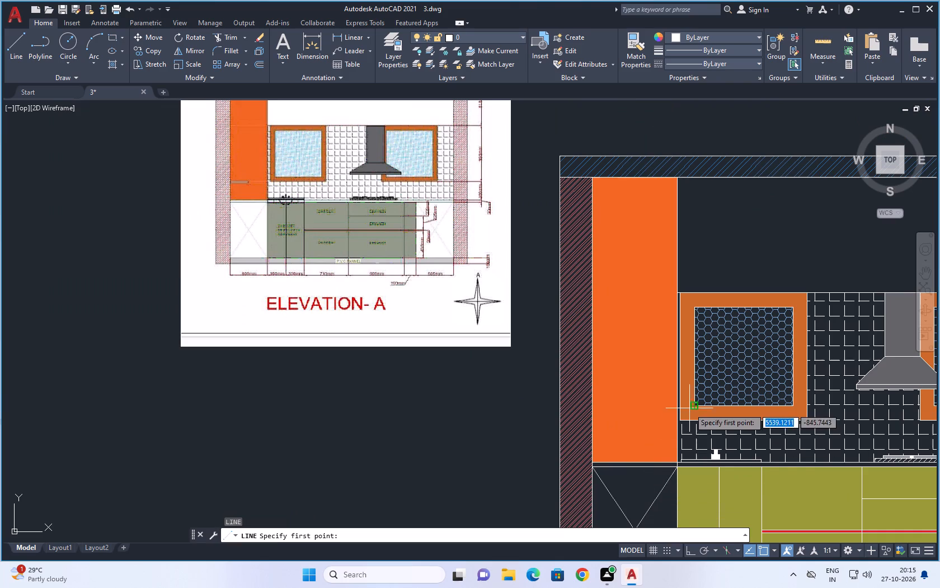
click(591, 423)
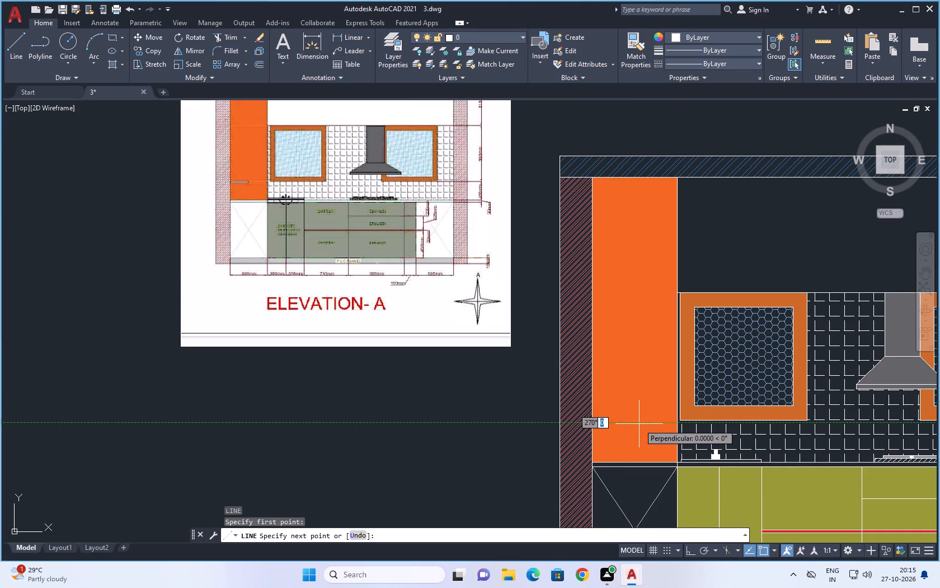
click(639, 424)
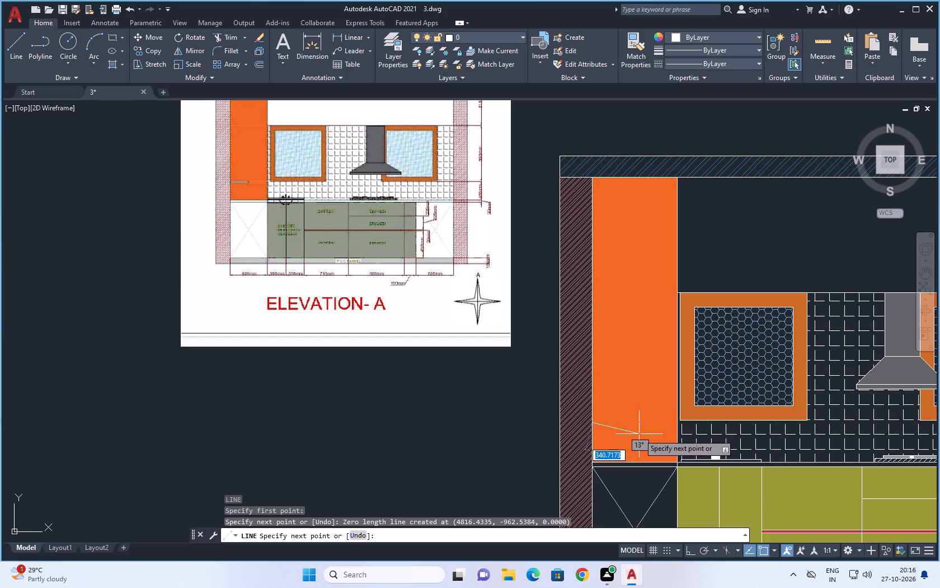
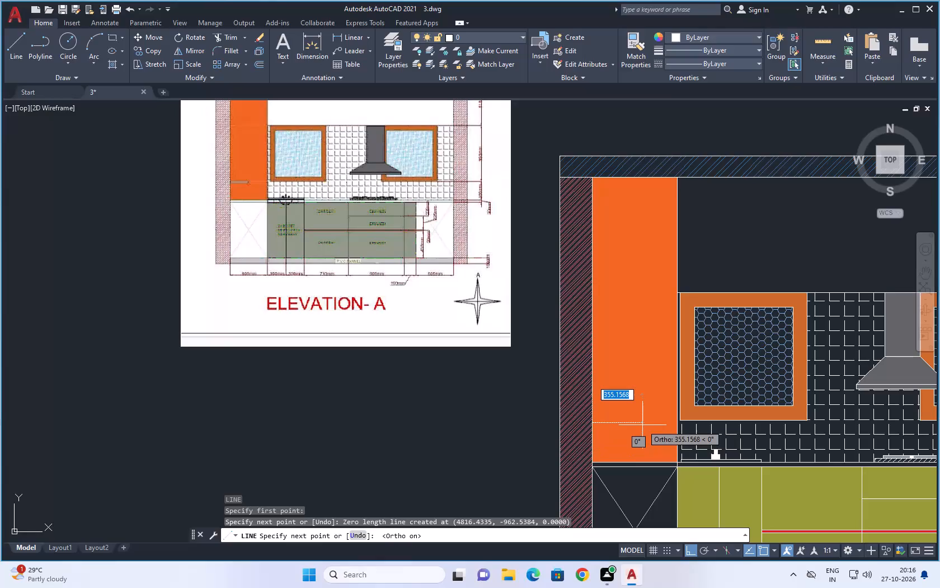
Complete the tall orange cabinet's handle as a thin horizontal rectangle about 313 mm long, closing back at the wall-side edge.
scroll(640, 423, up, 2)
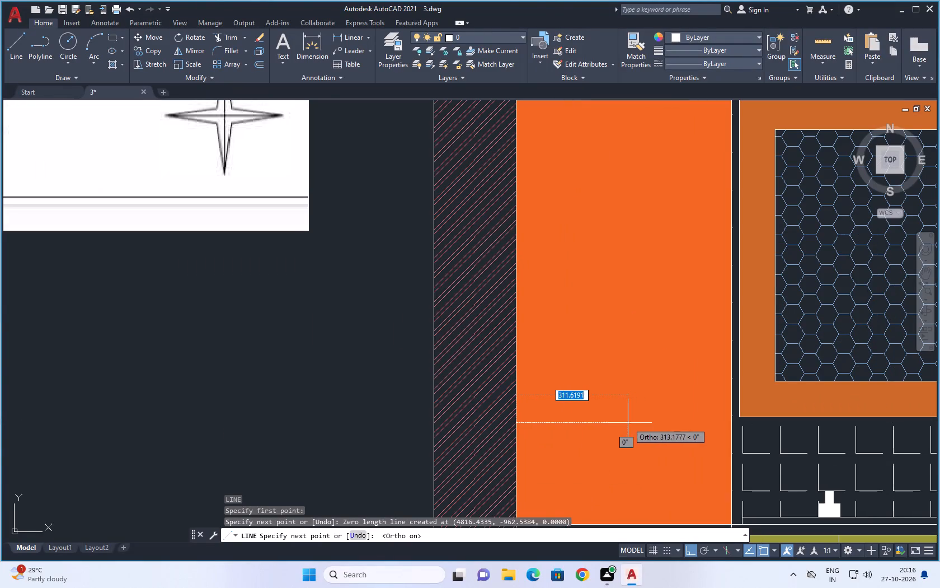
click(628, 423)
click(625, 436)
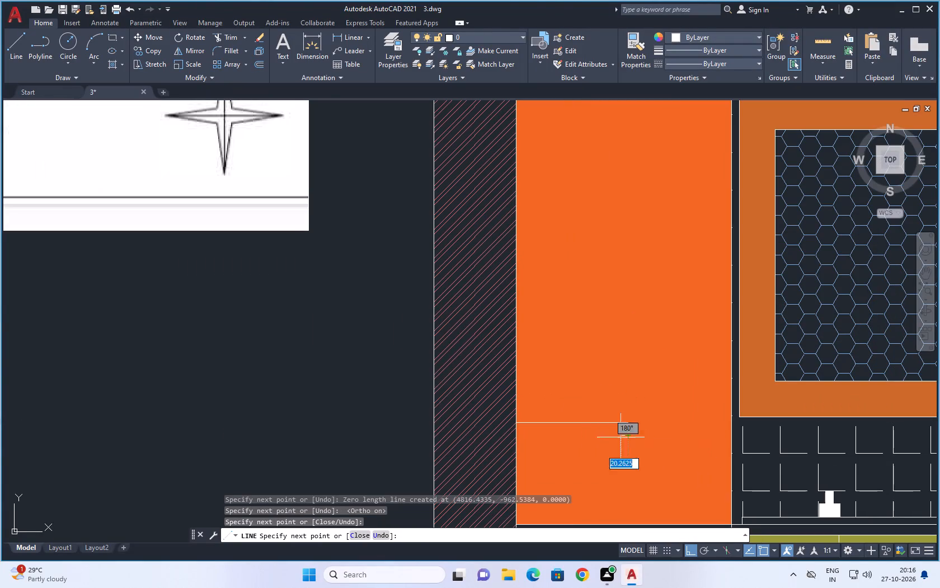
click(515, 438)
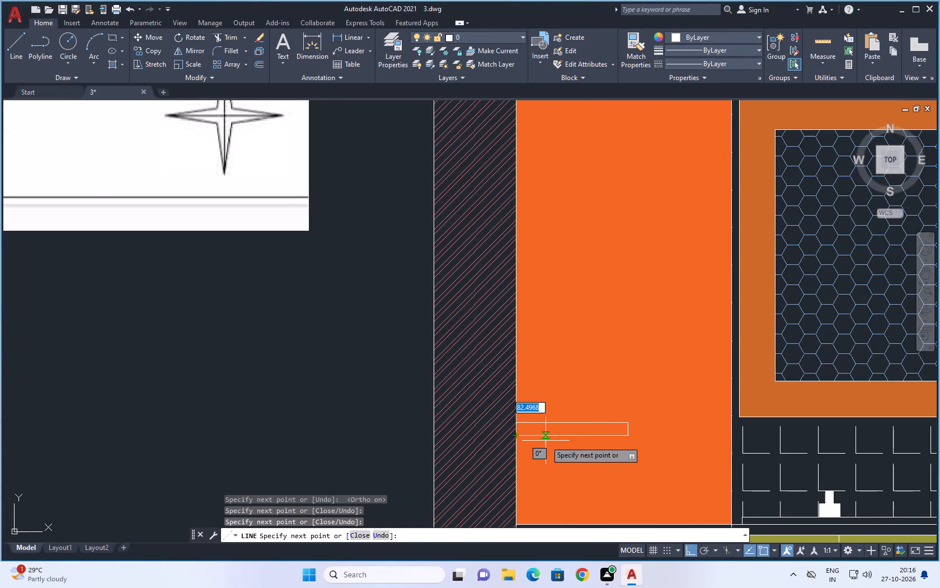
key(Escape)
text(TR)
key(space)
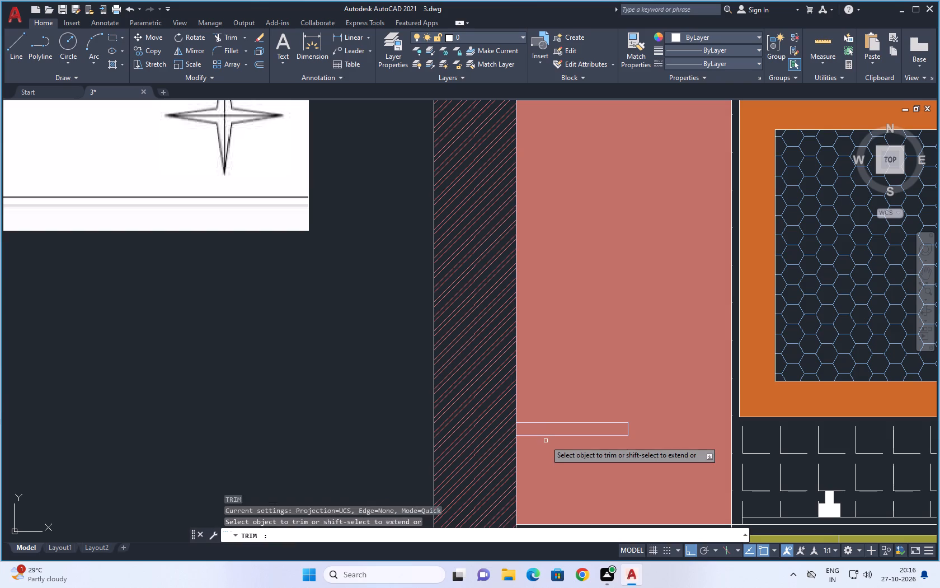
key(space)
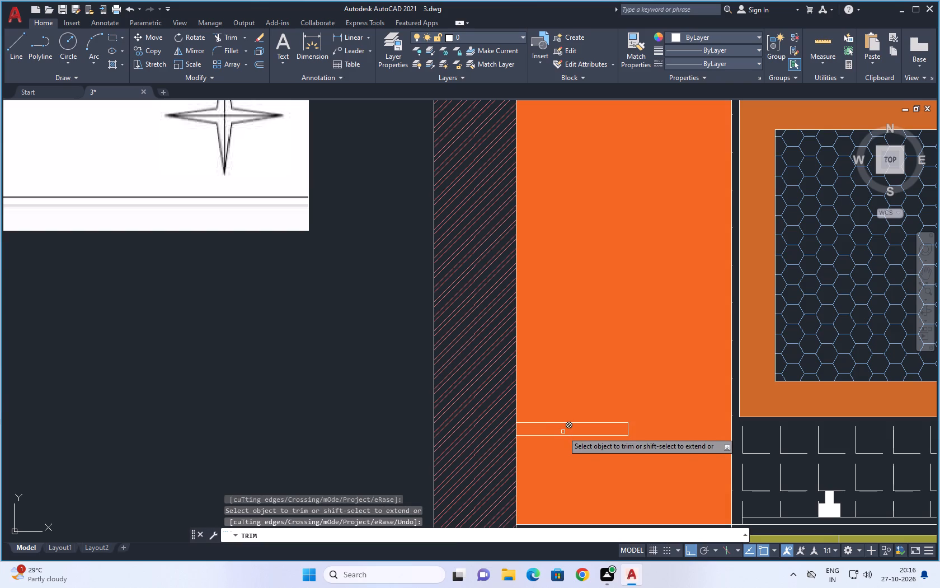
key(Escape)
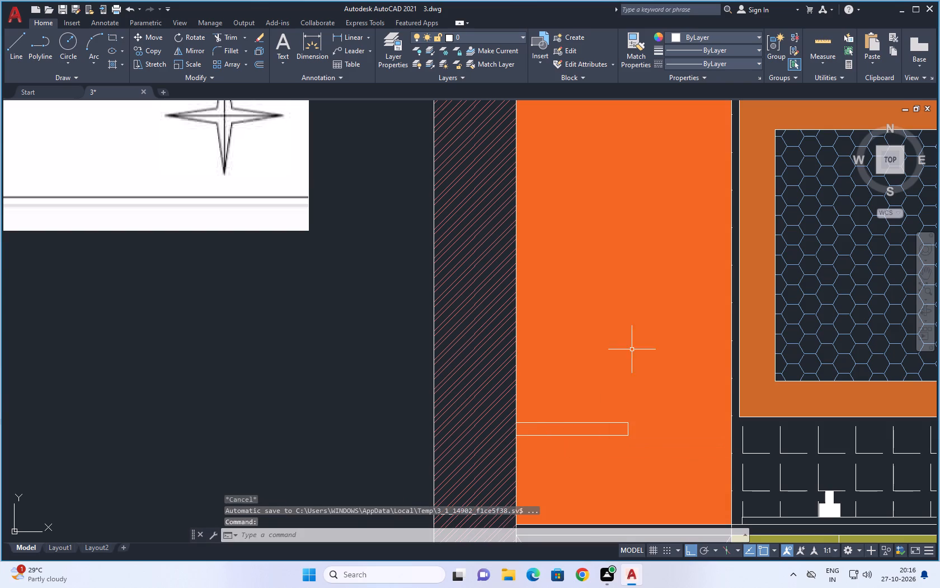
Delete the tall cabinet's existing orange hatch.
click(632, 348)
key(Delete)
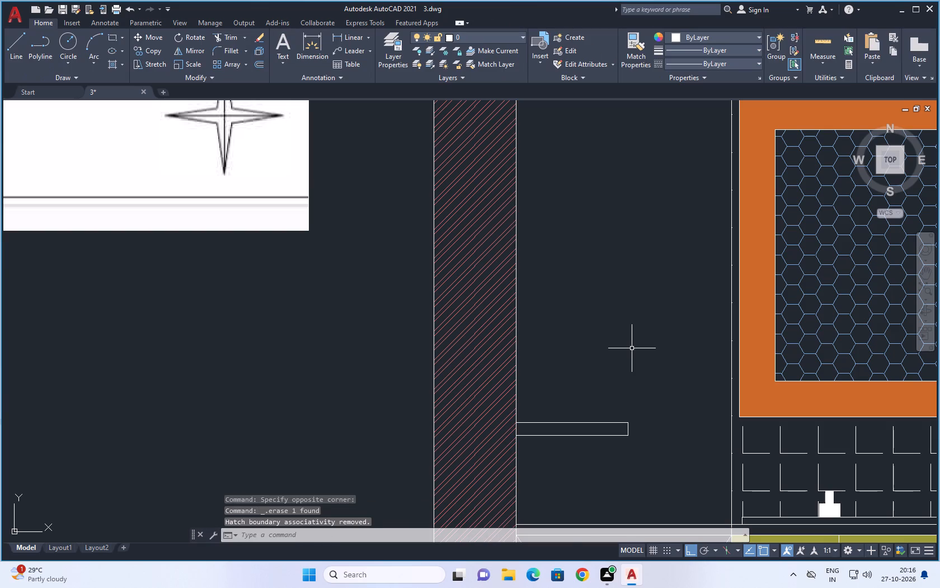
Fill the tall cabinet around the handle outline with a solid hatch in colour 205,105,40.
scroll(612, 340, down, 2)
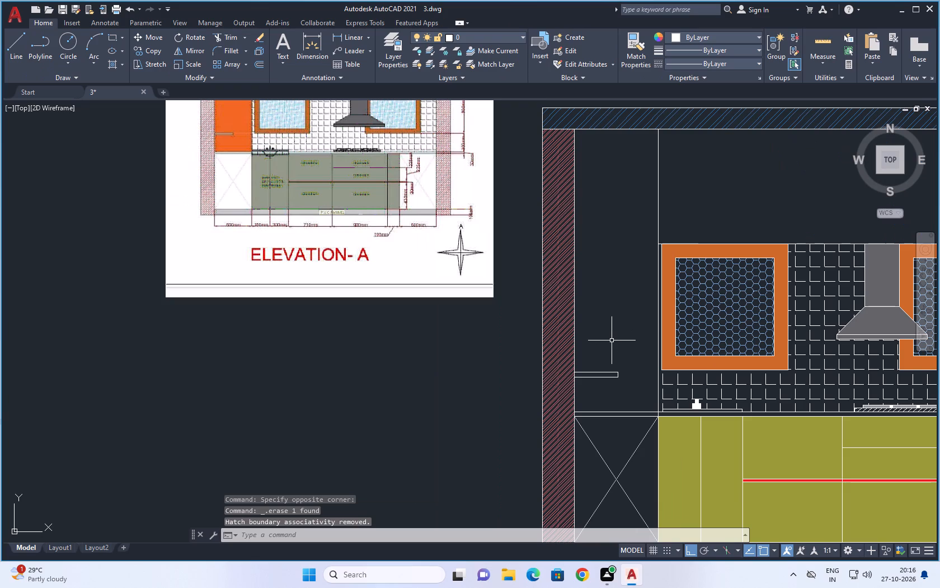
key(h)
key(Return)
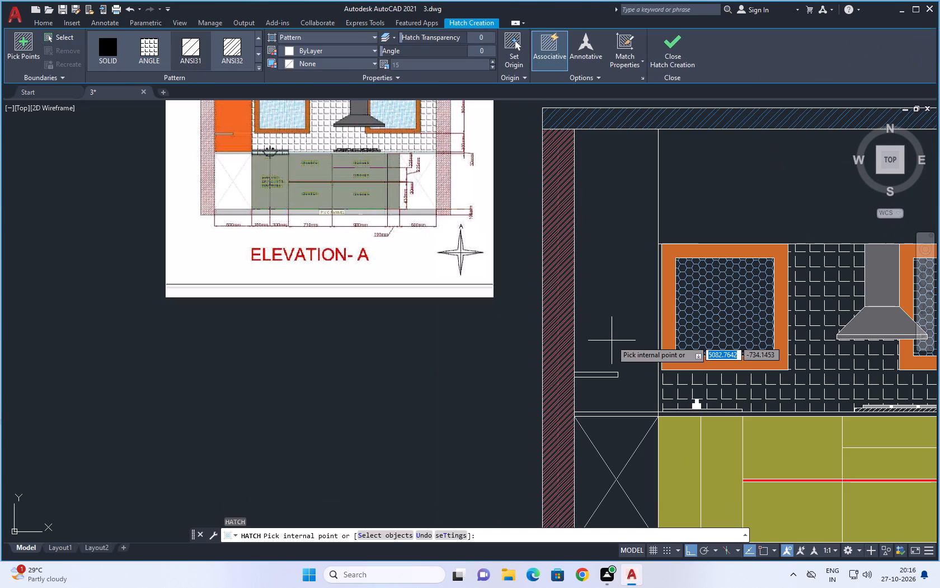
click(374, 52)
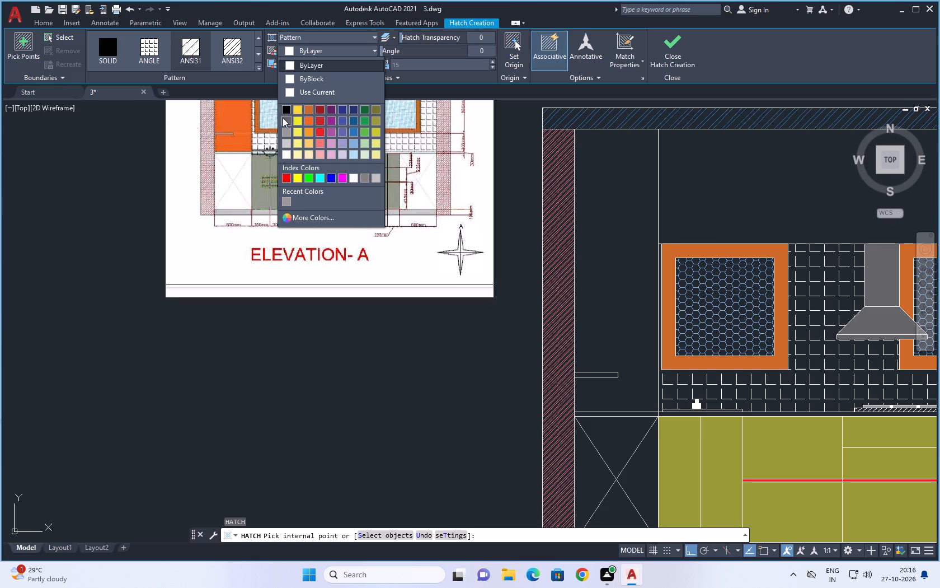
click(309, 112)
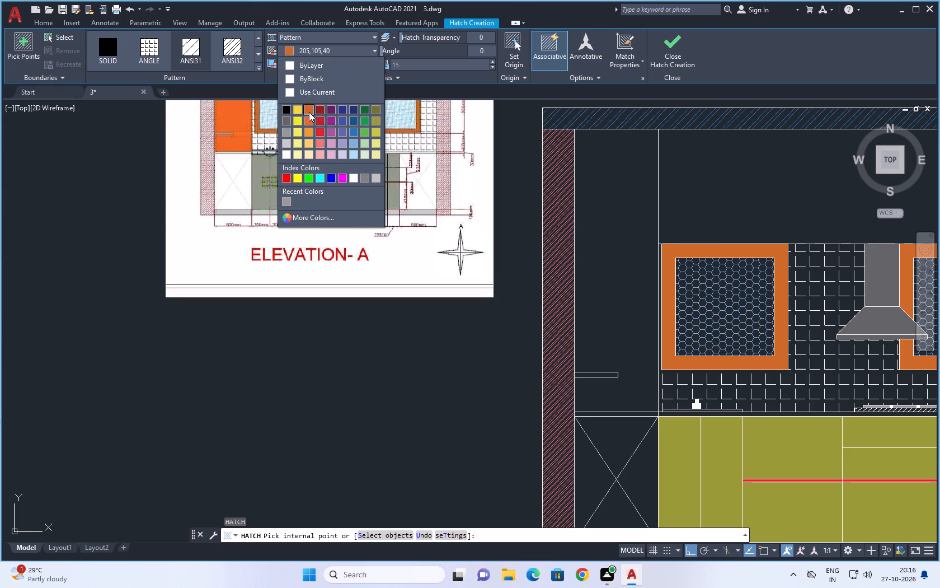
click(591, 246)
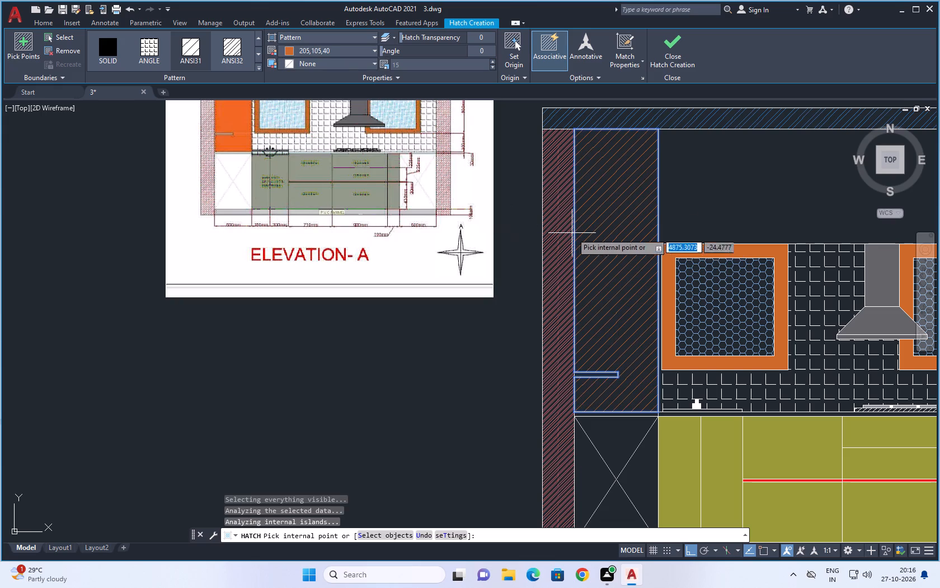
click(311, 36)
click(307, 52)
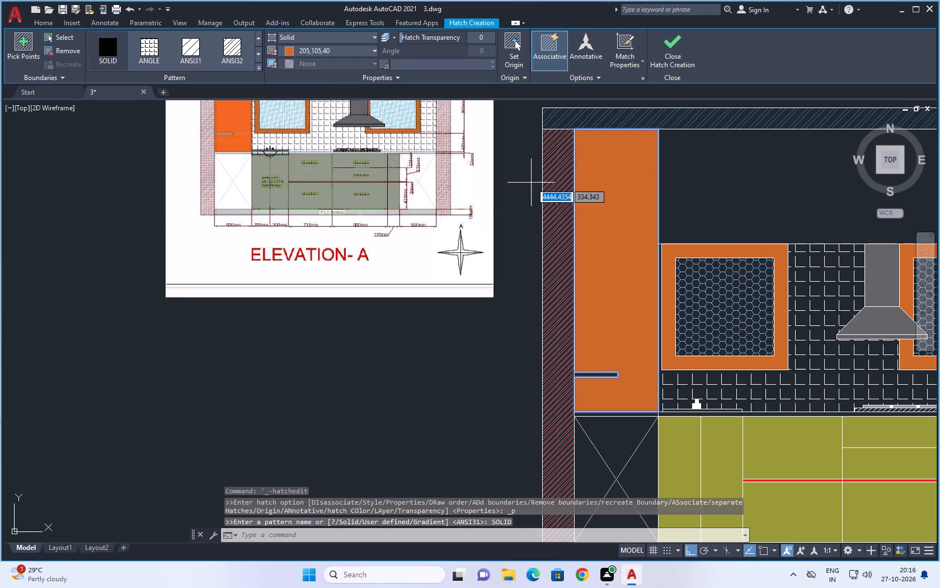
click(671, 51)
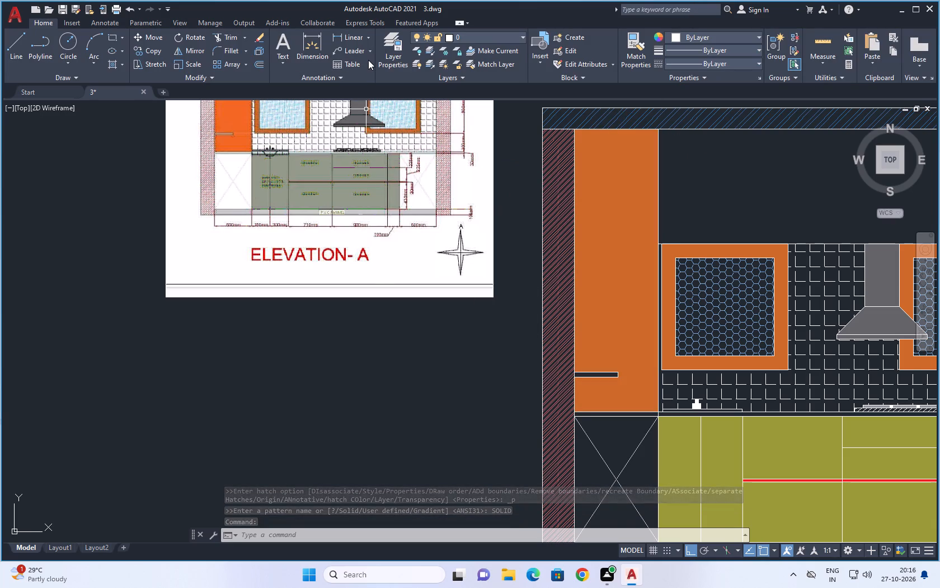
Fill the tall cabinet's handle rectangle with a solid hatch in the lighter orange 248,153,30.
key(h)
key(Return)
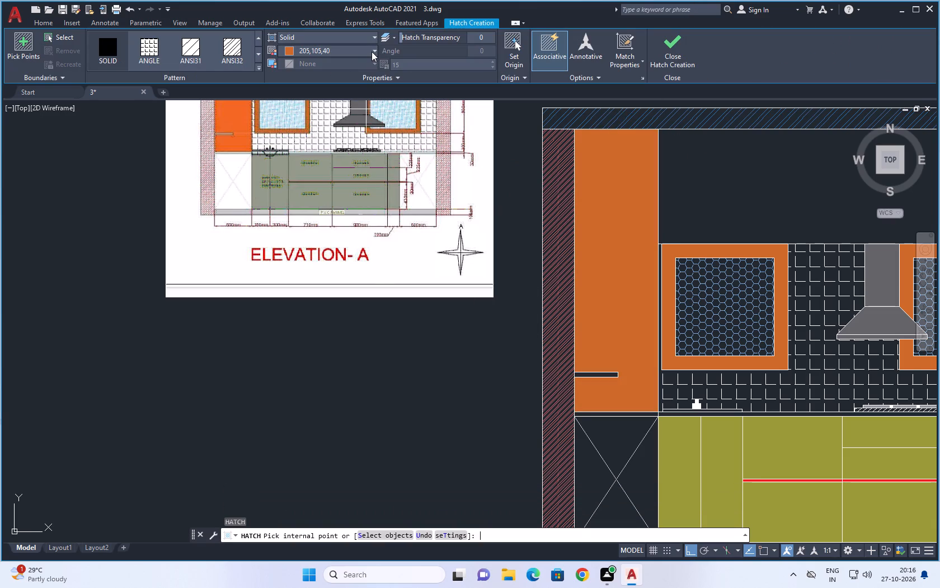
click(372, 52)
click(359, 50)
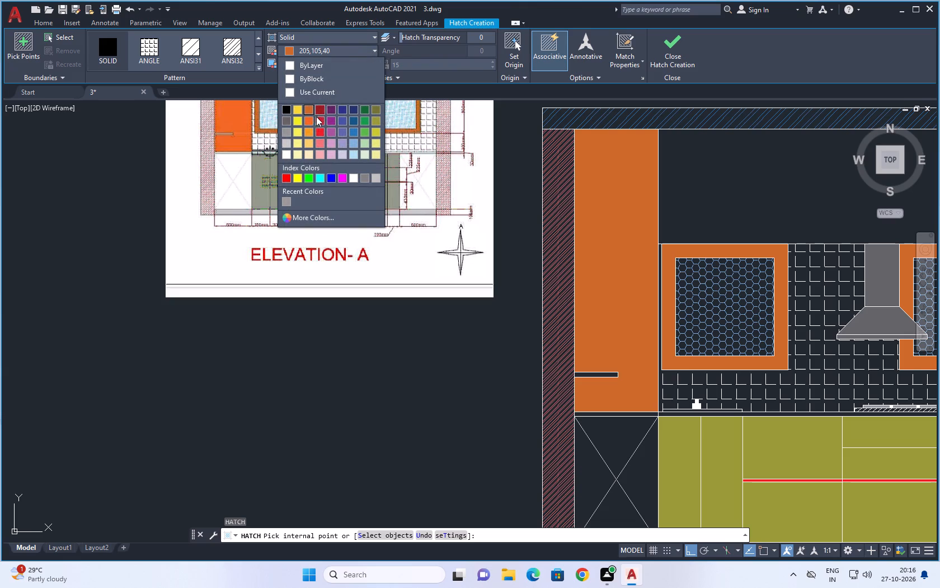
click(311, 131)
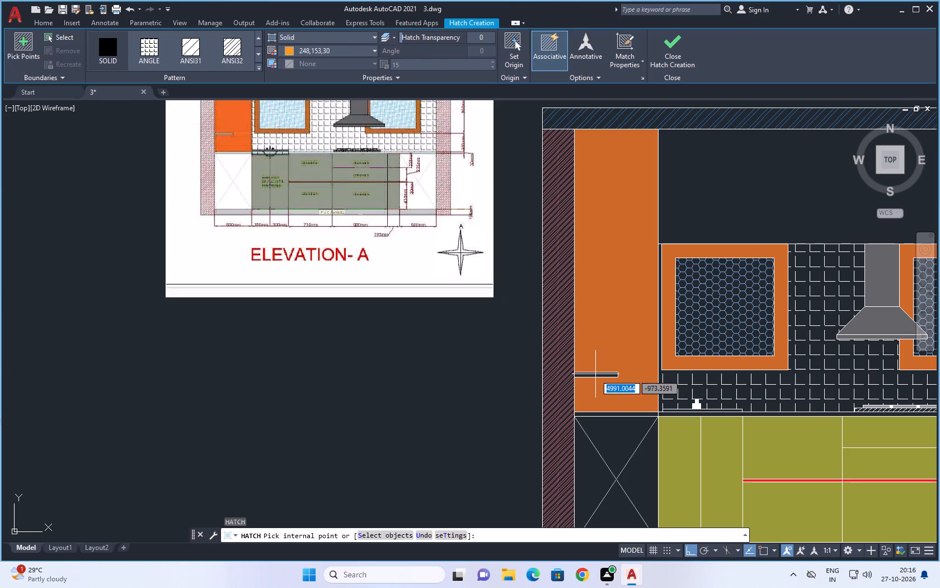
click(594, 374)
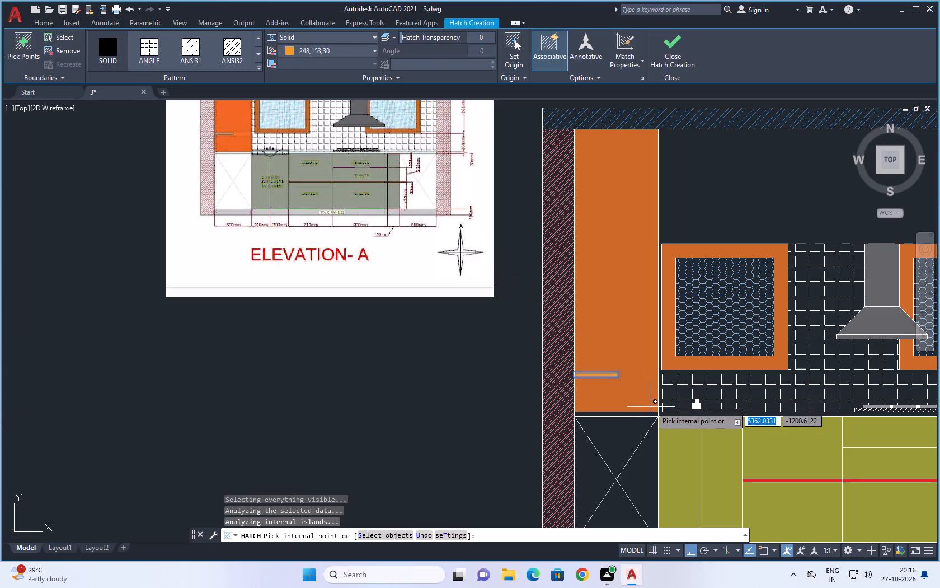
click(669, 52)
Compare the drawn elevation with the ELEVATION- A reference image, examining the tall cabinet, wall tiles and dimension layout.
scroll(664, 288, down, 2)
scroll(556, 222, up, 1)
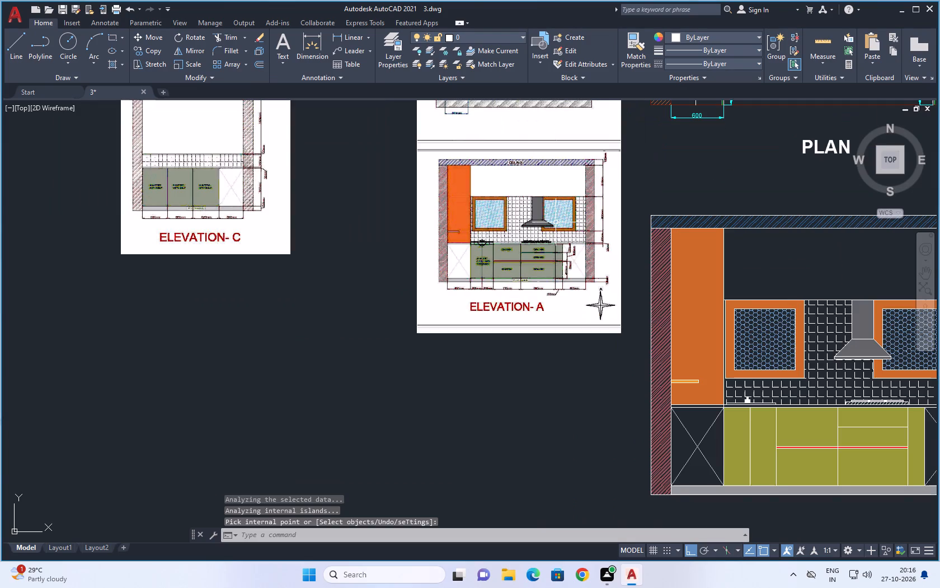
scroll(539, 222, down, 1)
scroll(536, 222, up, 1)
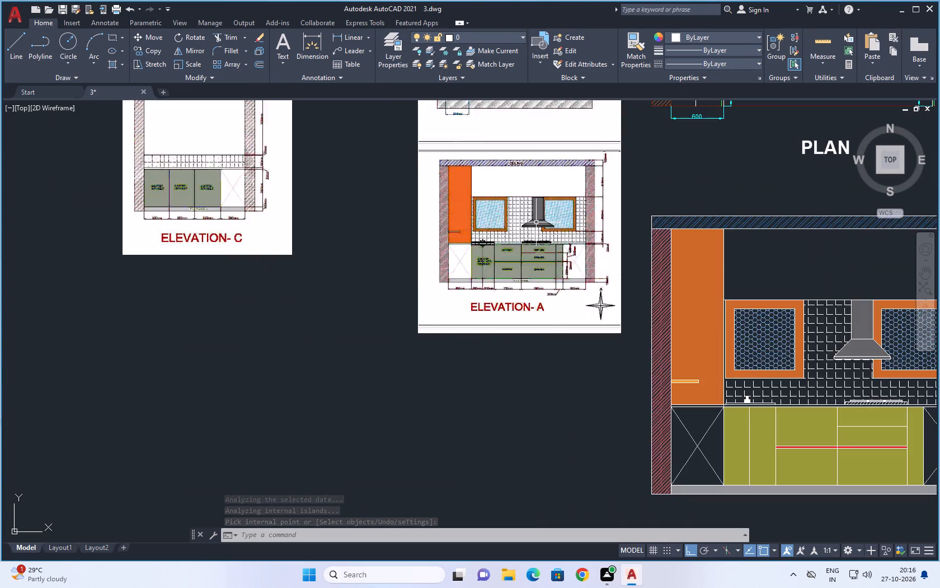
scroll(536, 222, up, 2)
scroll(478, 227, down, 3)
scroll(682, 289, up, 2)
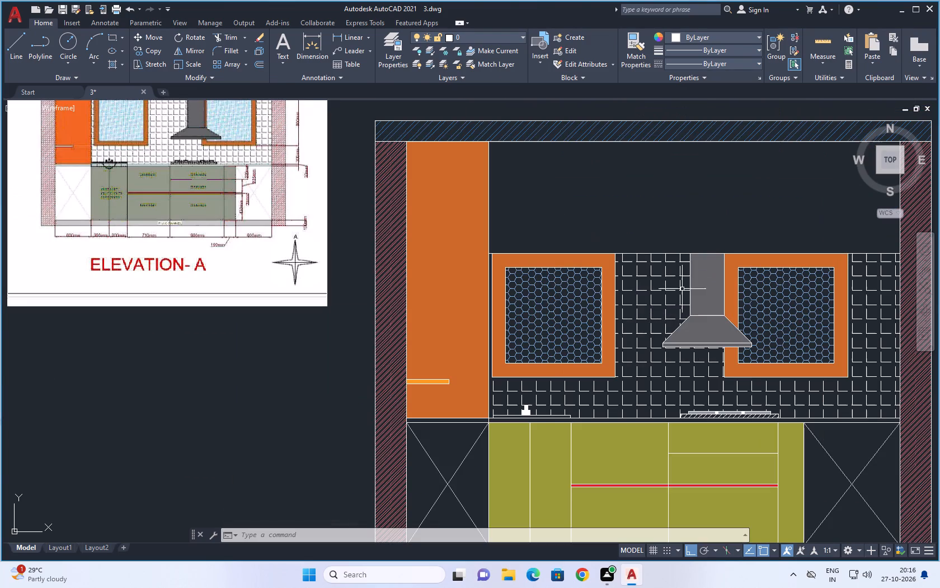
scroll(662, 279, down, 1)
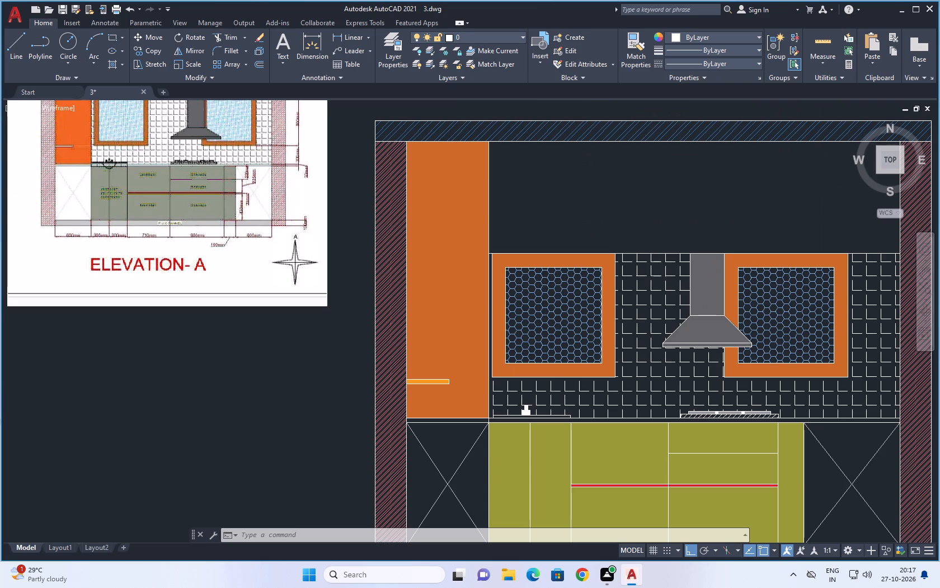
scroll(662, 279, up, 1)
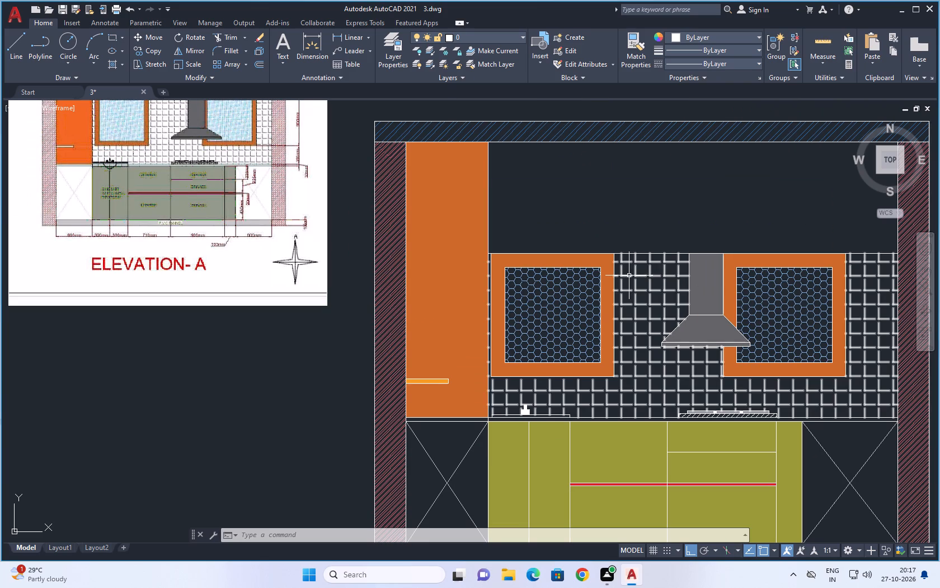
scroll(657, 272, down, 2)
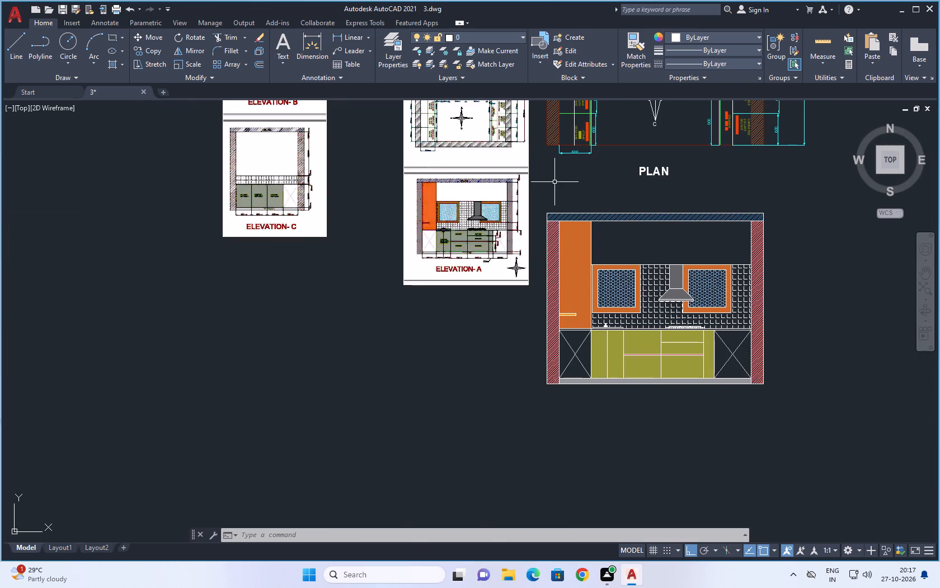
scroll(491, 188, up, 2)
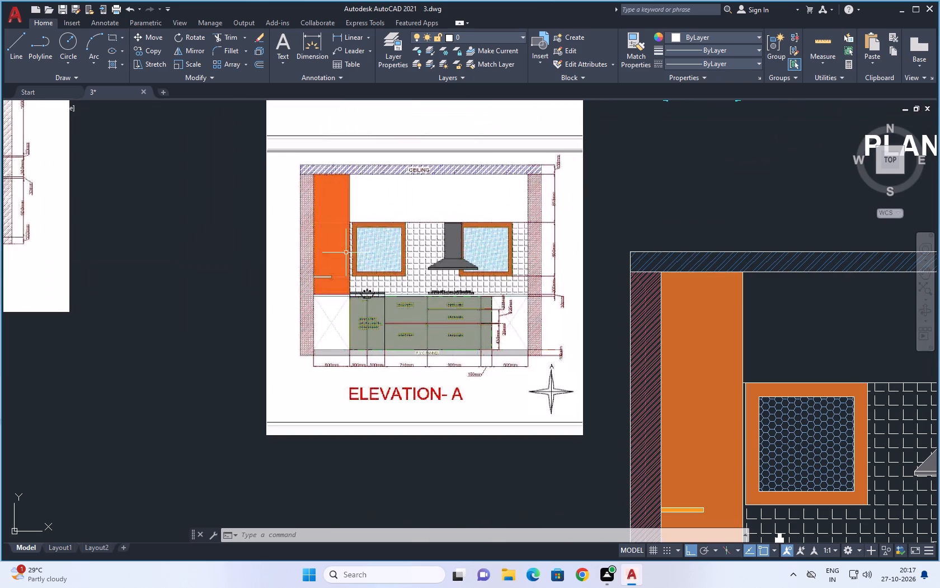
scroll(333, 261, up, 2)
scroll(322, 245, down, 2)
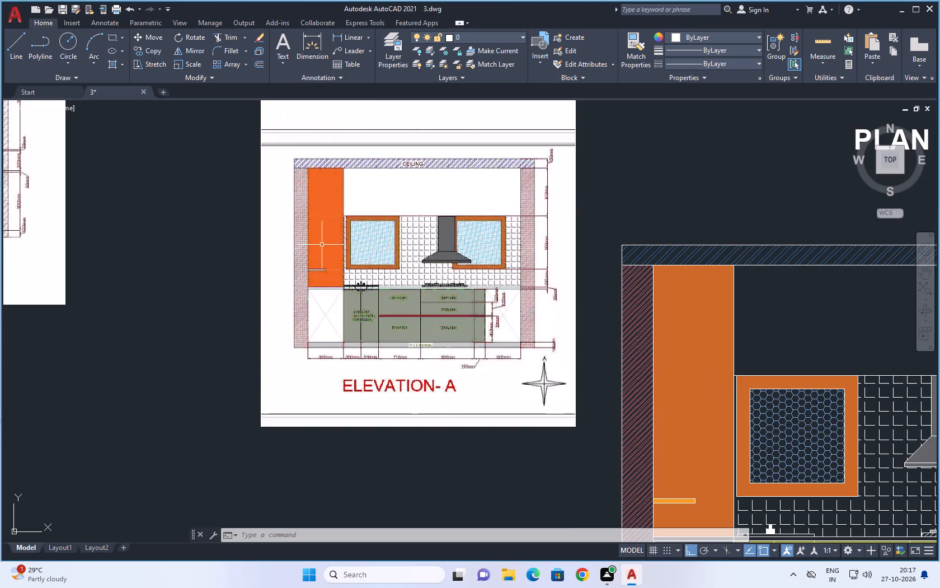
scroll(322, 245, down, 1)
scroll(322, 245, up, 1)
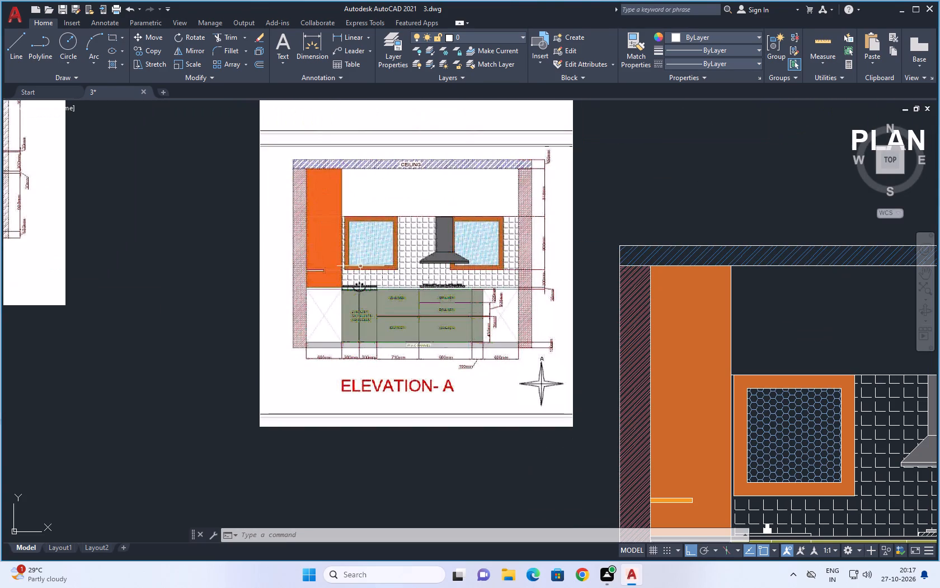
Add a vertical linear dimension for the ceiling slab's thickness, outside the wall opposite the tall cabinet.
click(335, 35)
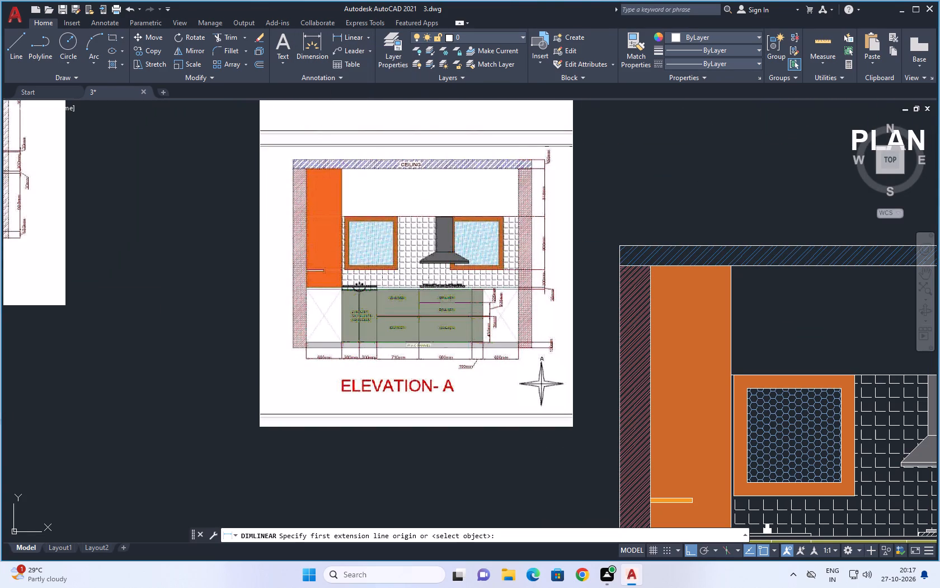
scroll(335, 204, down, 1)
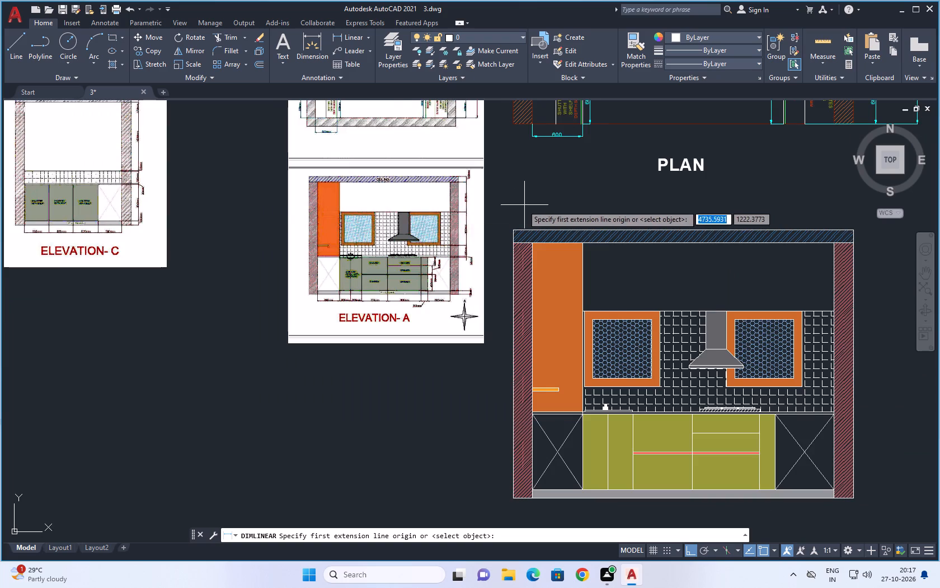
scroll(517, 203, down, 1)
scroll(475, 225, up, 2)
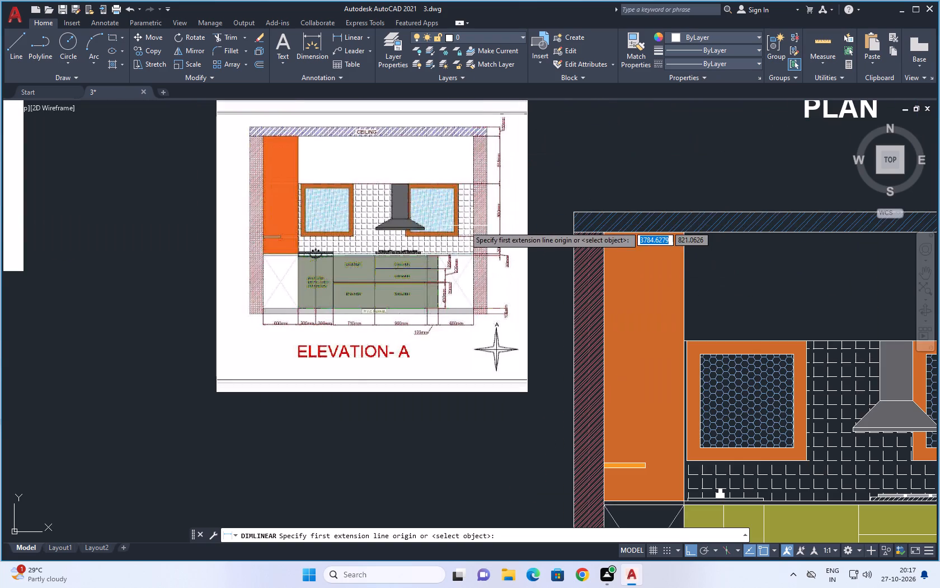
scroll(456, 226, down, 2)
scroll(734, 218, up, 2)
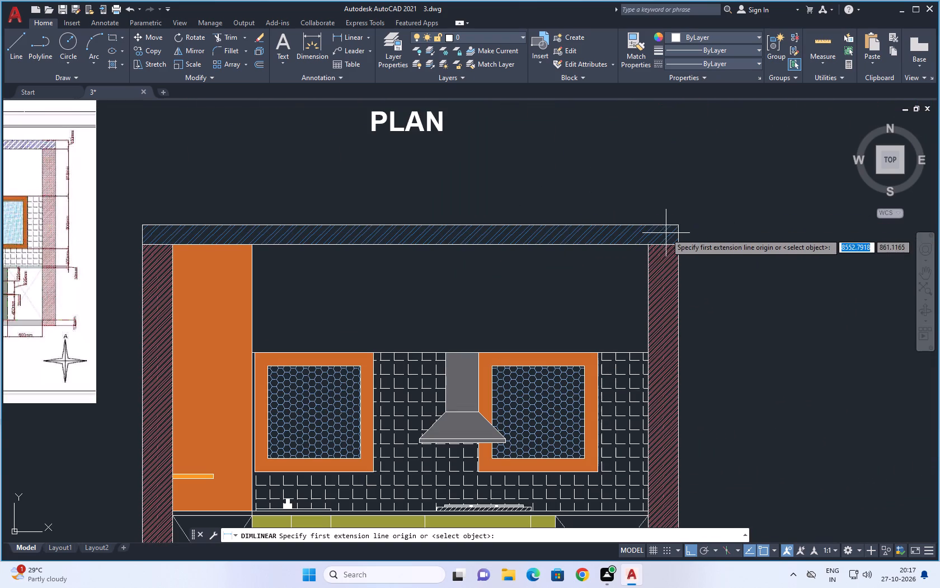
click(678, 224)
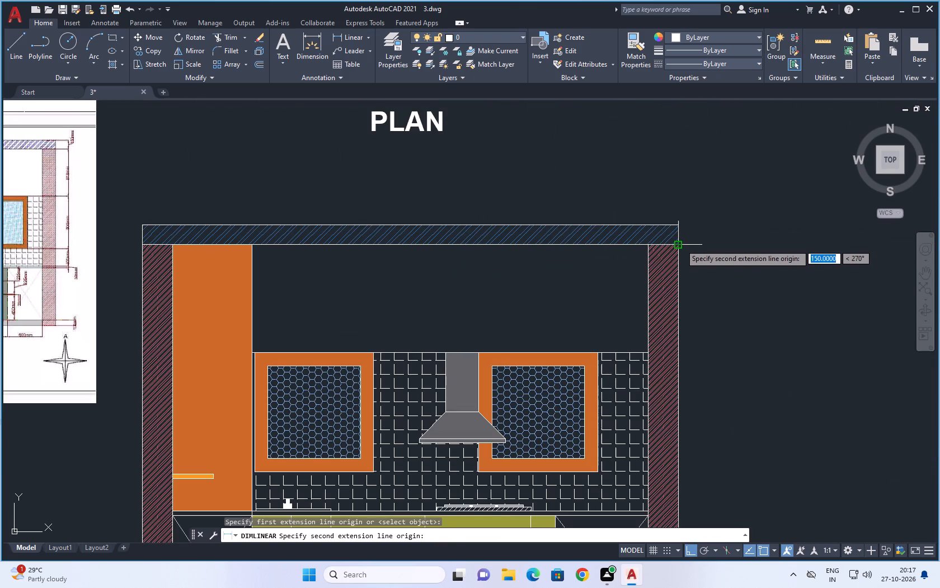
click(680, 244)
click(712, 246)
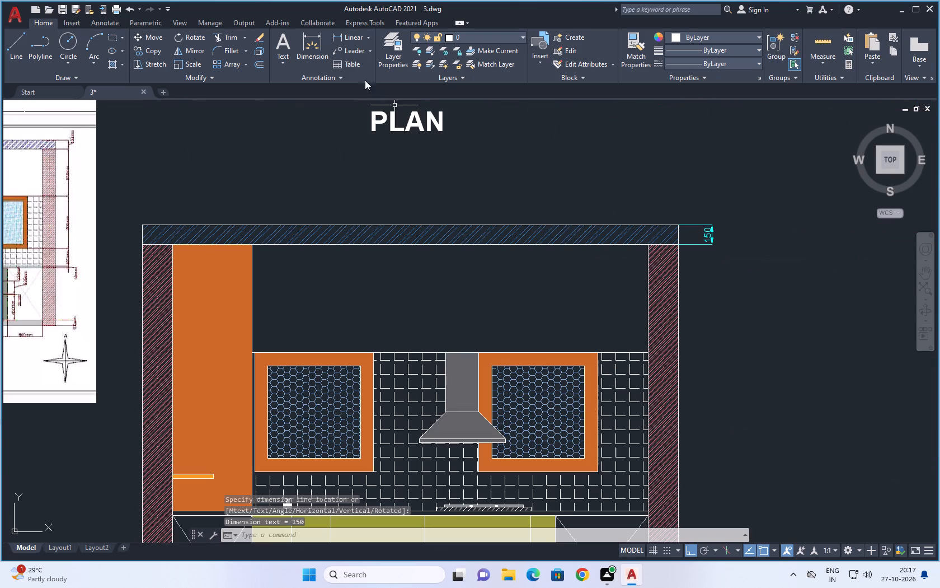
Continue the vertical dimension chain from the ceiling slab down to the windows' top edge and bottom edge.
click(104, 22)
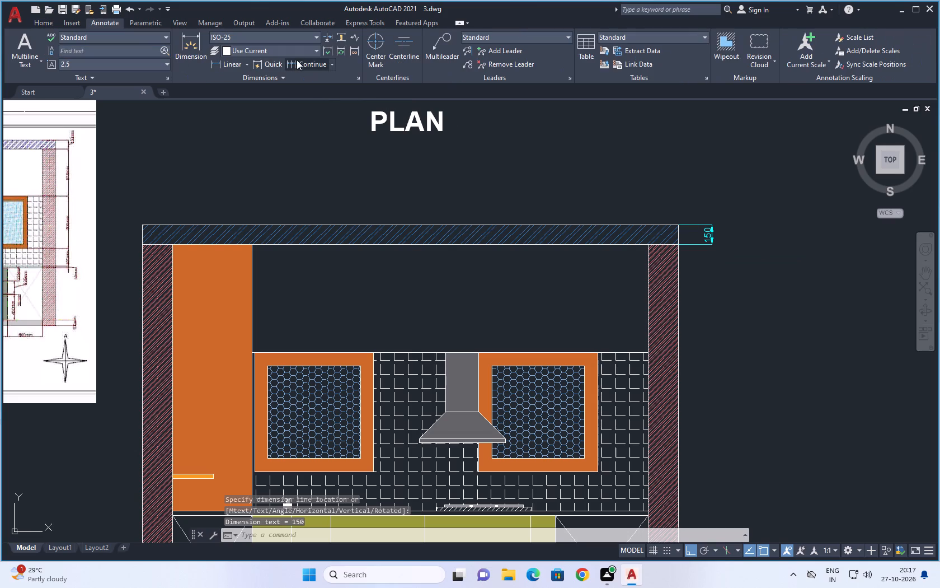
click(297, 62)
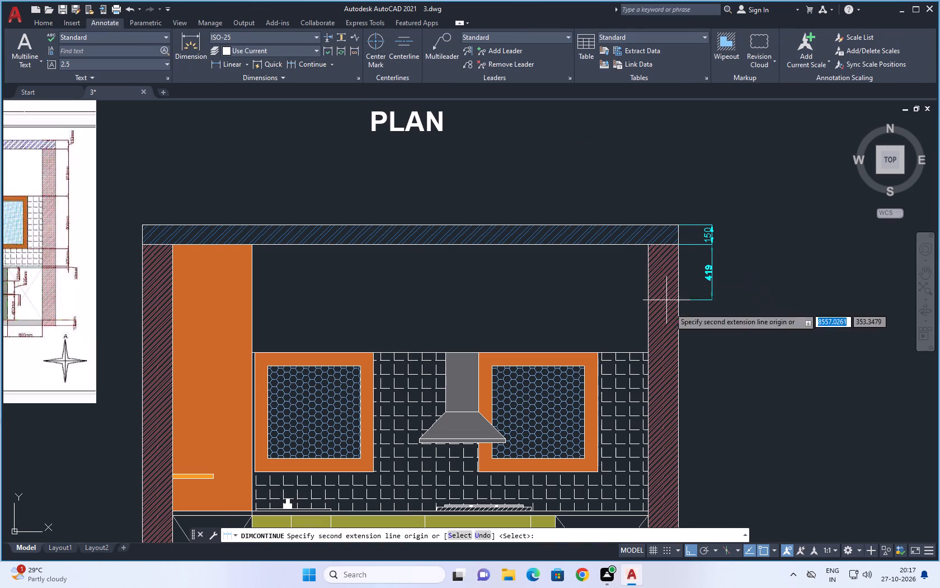
click(646, 353)
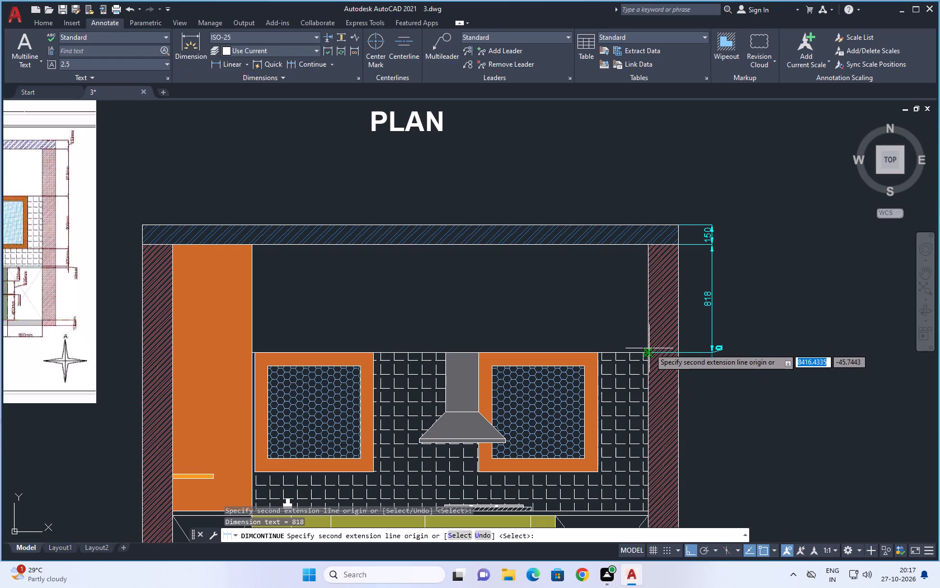
scroll(650, 336, down, 2)
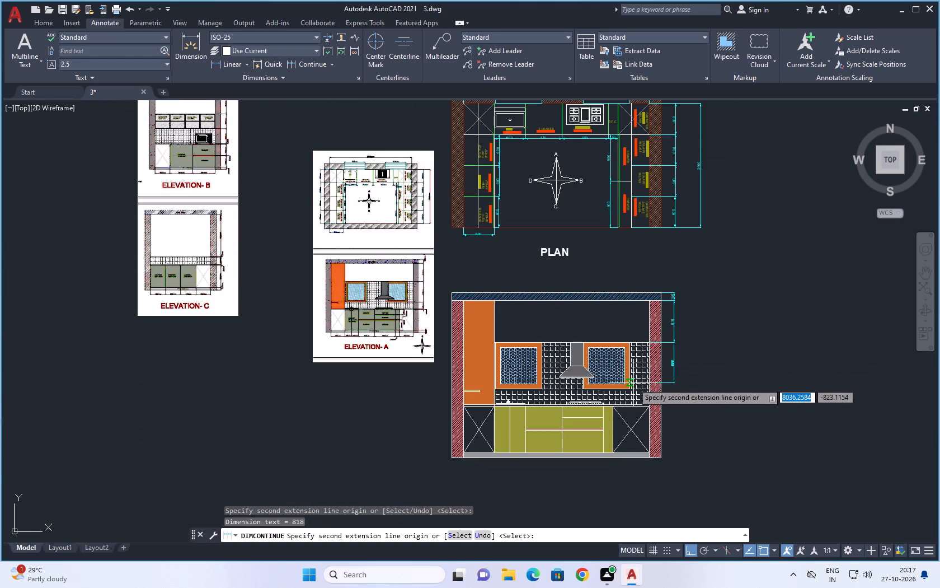
scroll(633, 383, up, 3)
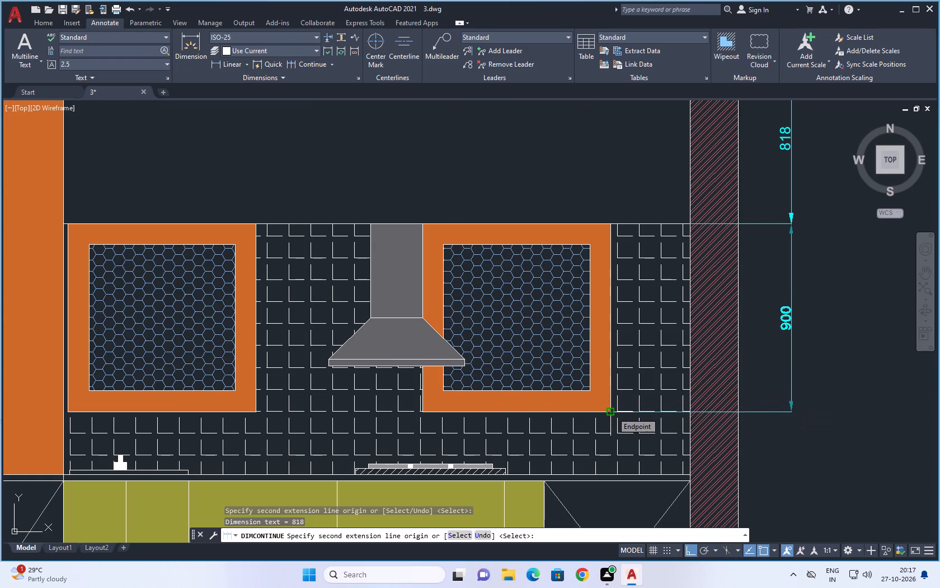
click(612, 412)
Extend the outer vertical dimension chain to the countertop's upper and lower edges, ending the chain there as in the reference.
scroll(622, 348, down, 2)
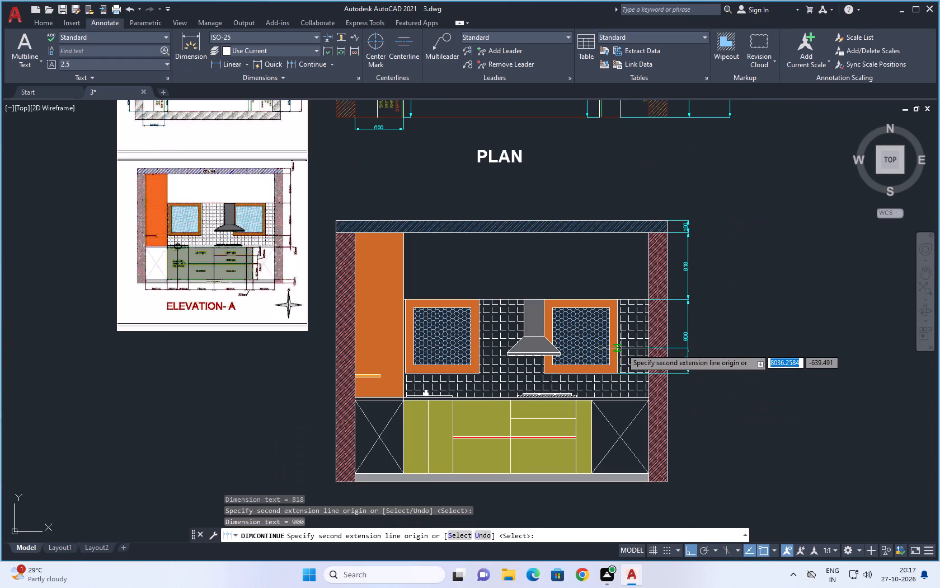
scroll(261, 250, up, 3)
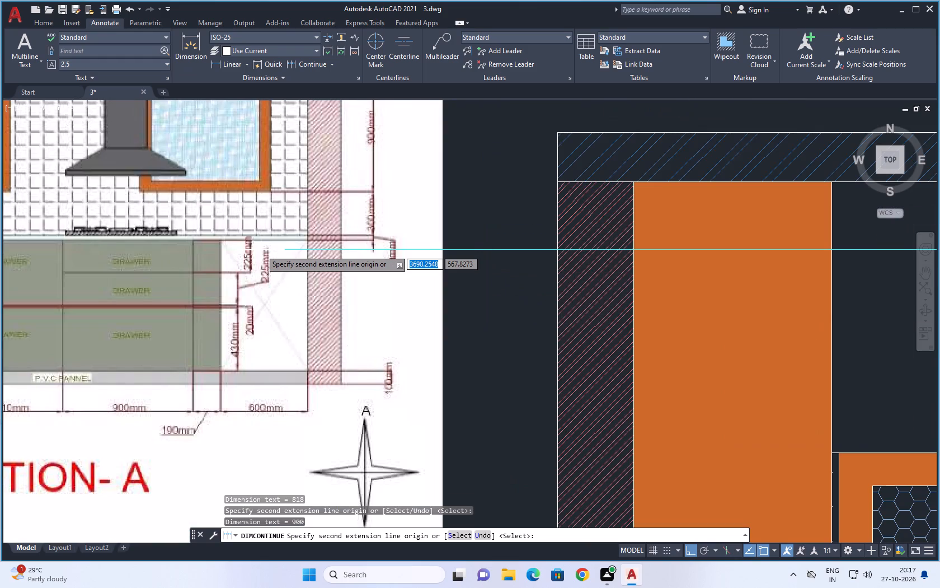
scroll(261, 250, down, 3)
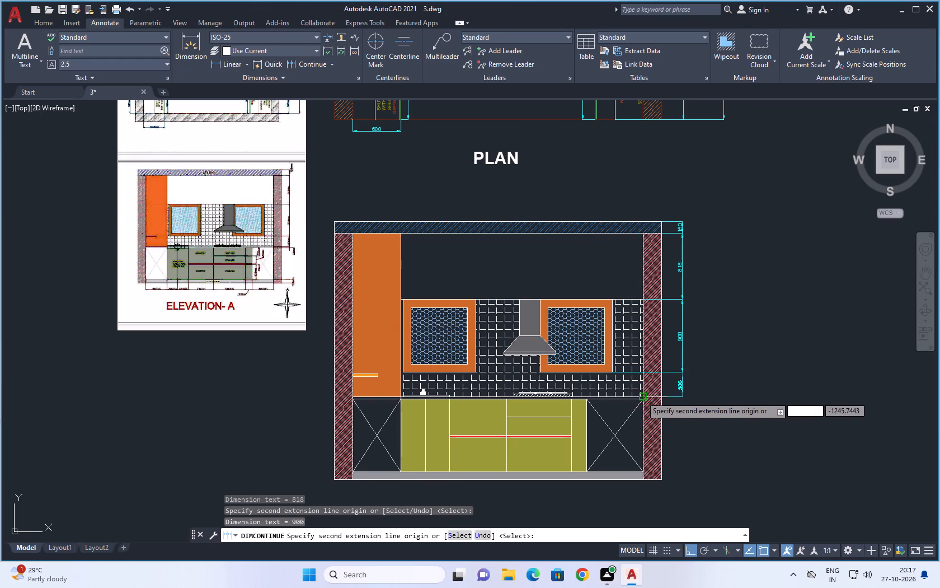
scroll(641, 396, up, 3)
click(638, 402)
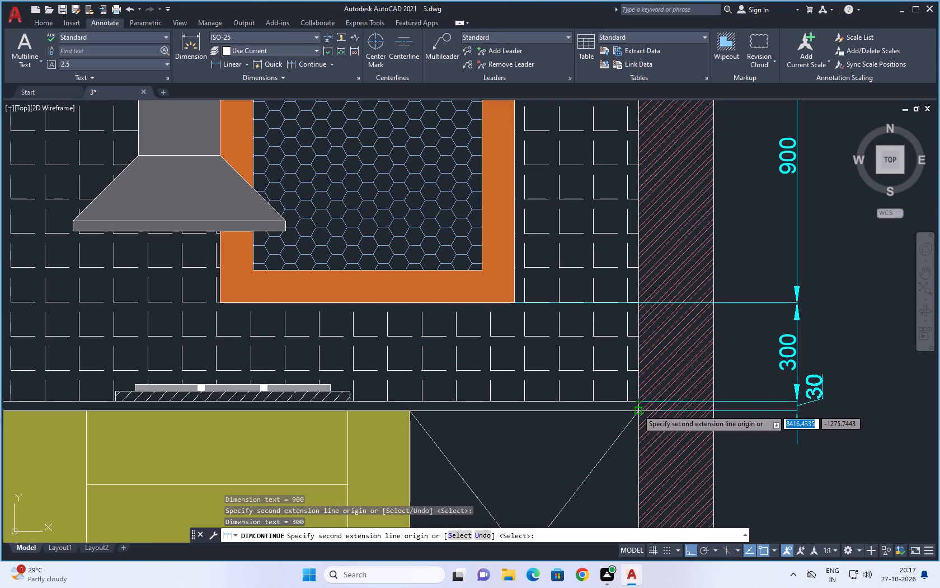
click(637, 409)
scroll(645, 334, down, 3)
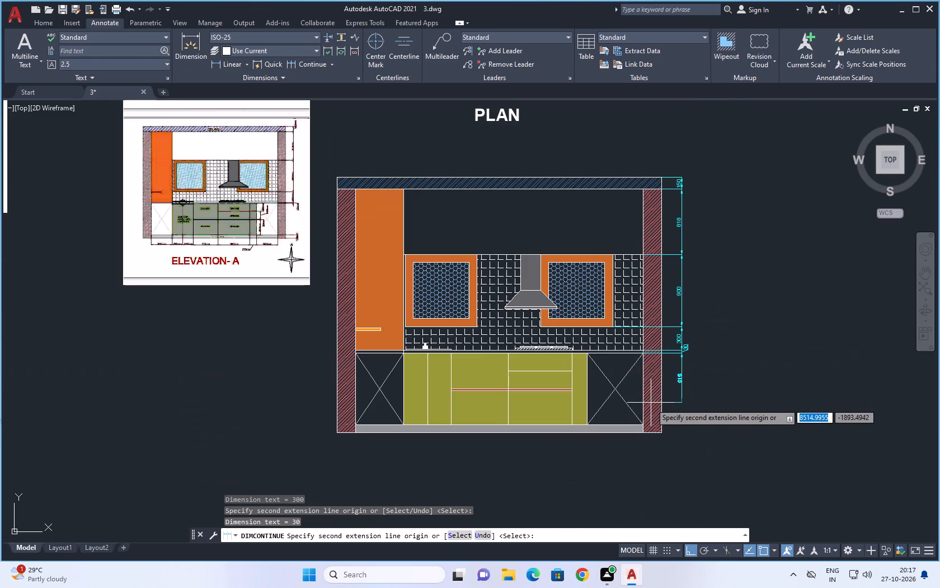
scroll(260, 220, up, 1)
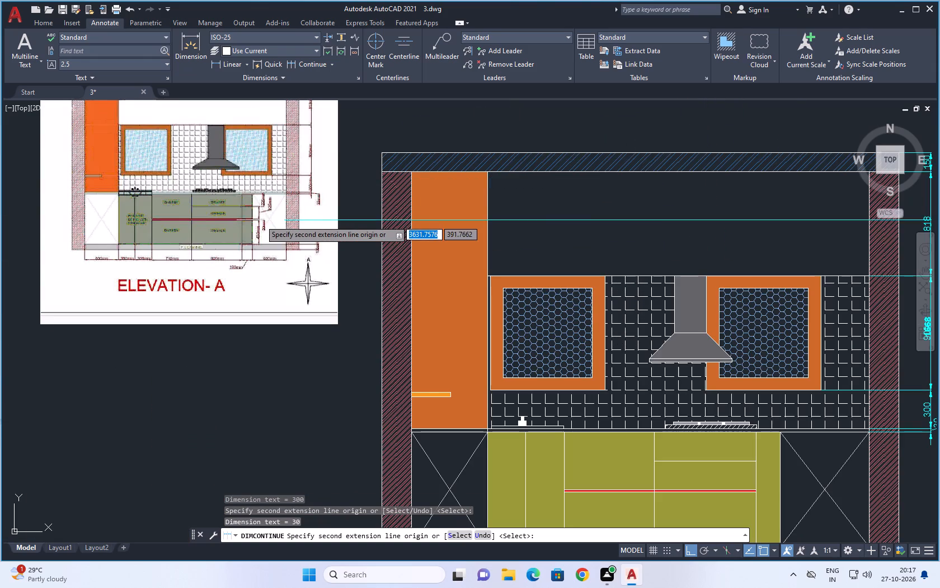
scroll(267, 211, up, 2)
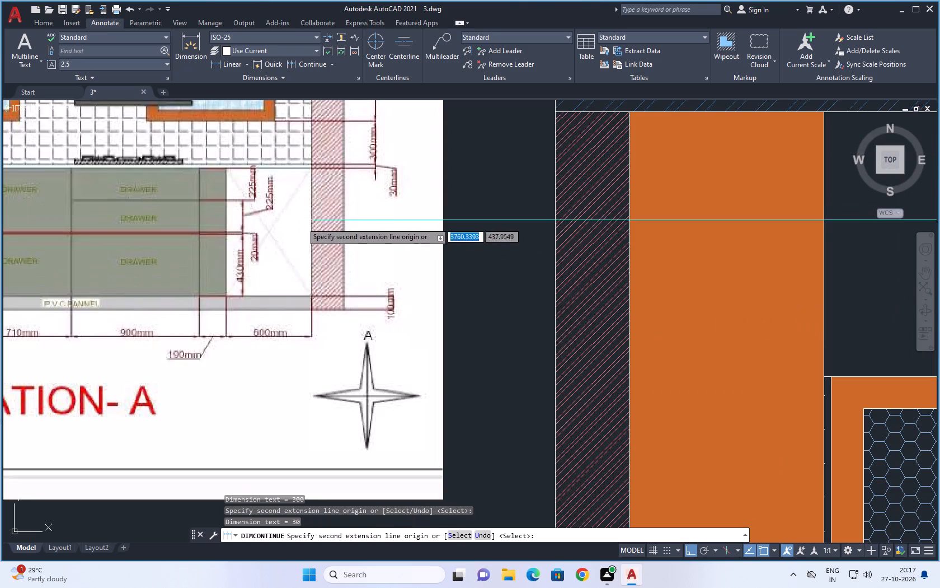
key(Escape)
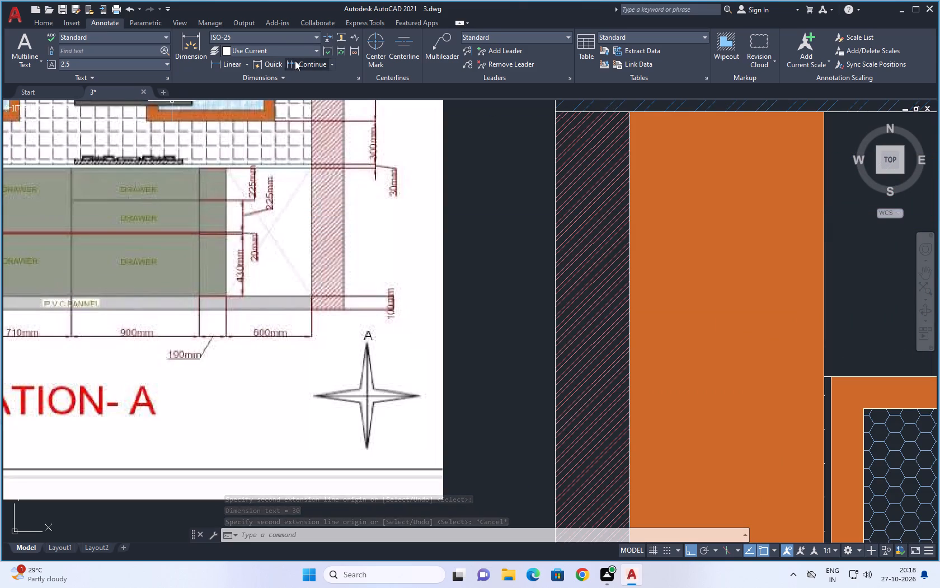
Add a vertical linear dimension for the top drawer's height, placed over the crossed corner cabinet beside the drawers.
click(236, 62)
scroll(267, 255, down, 1)
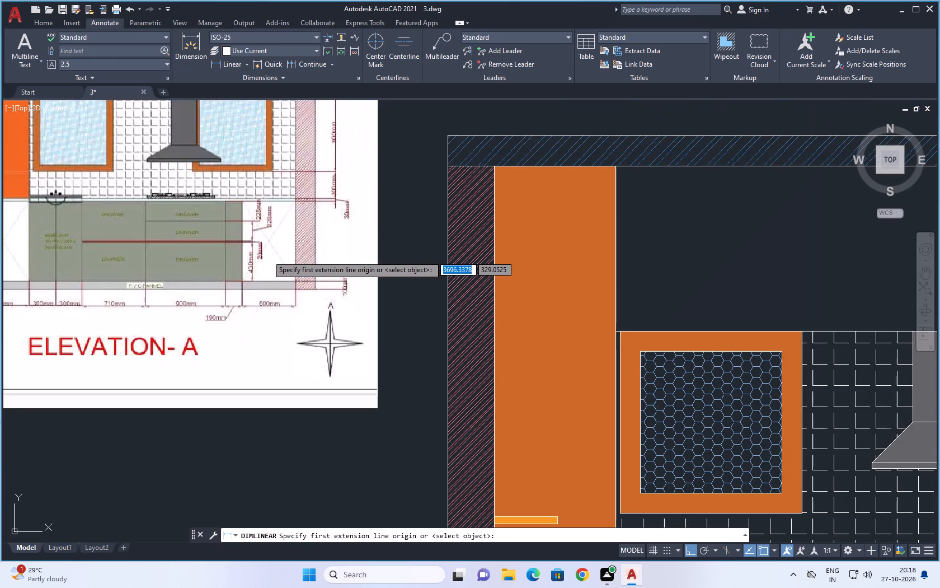
scroll(267, 255, down, 1)
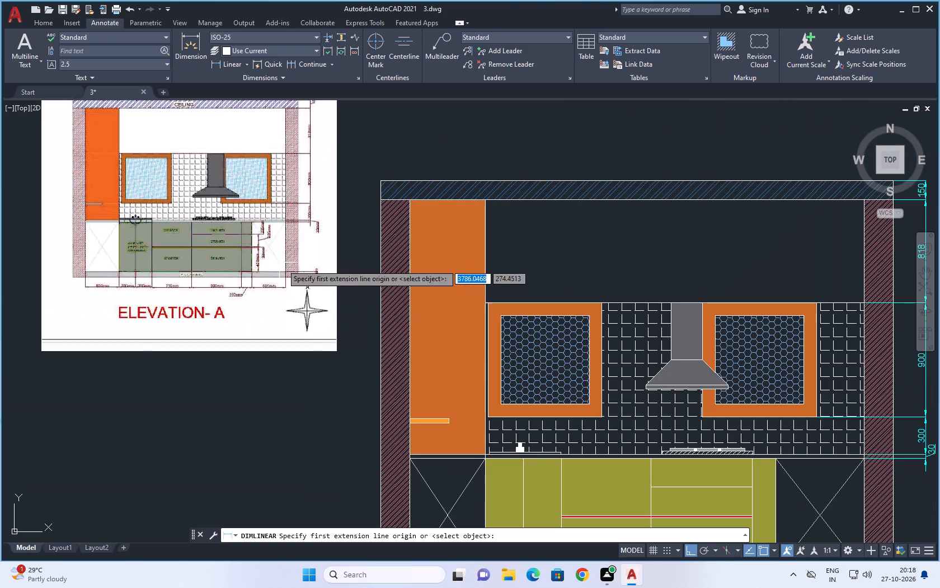
scroll(344, 287, down, 1)
scroll(613, 431, up, 2)
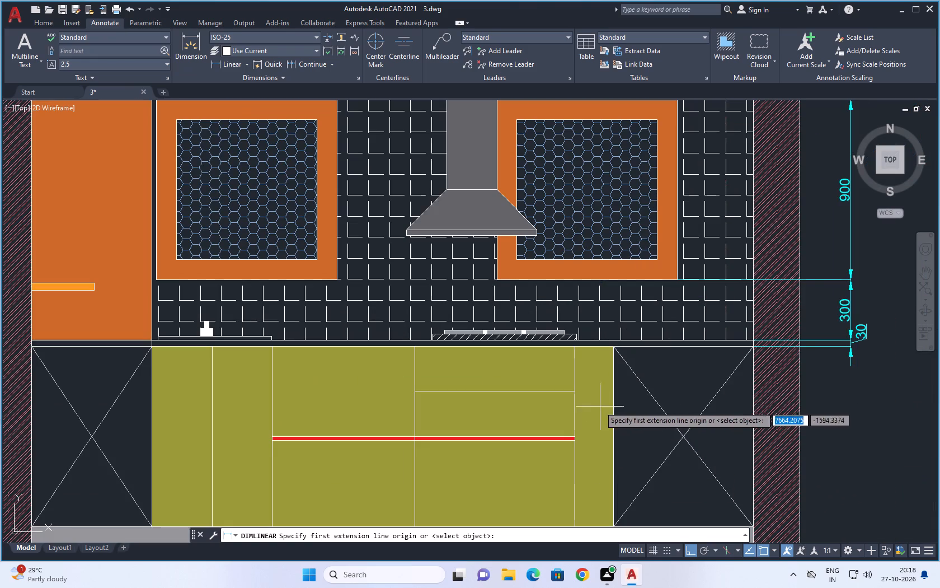
click(574, 348)
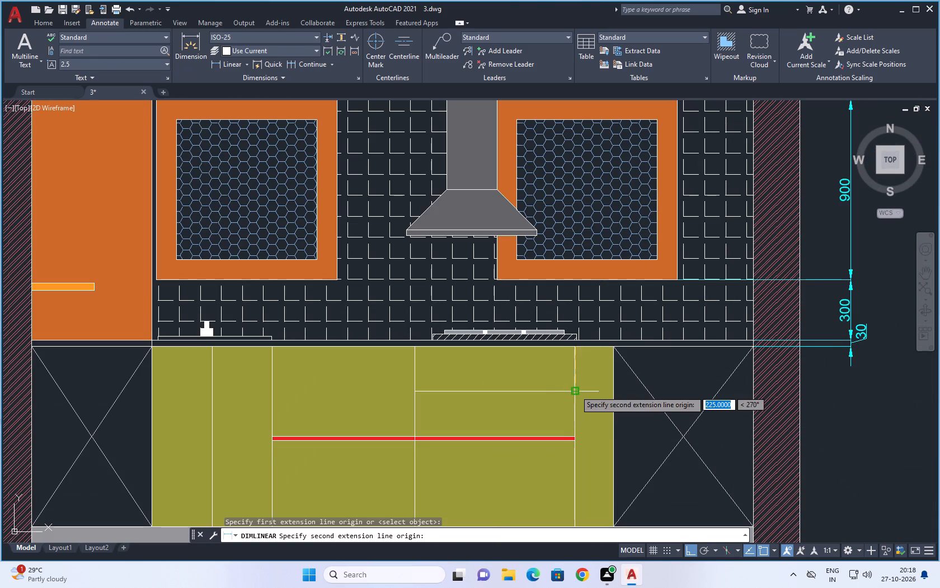
click(575, 390)
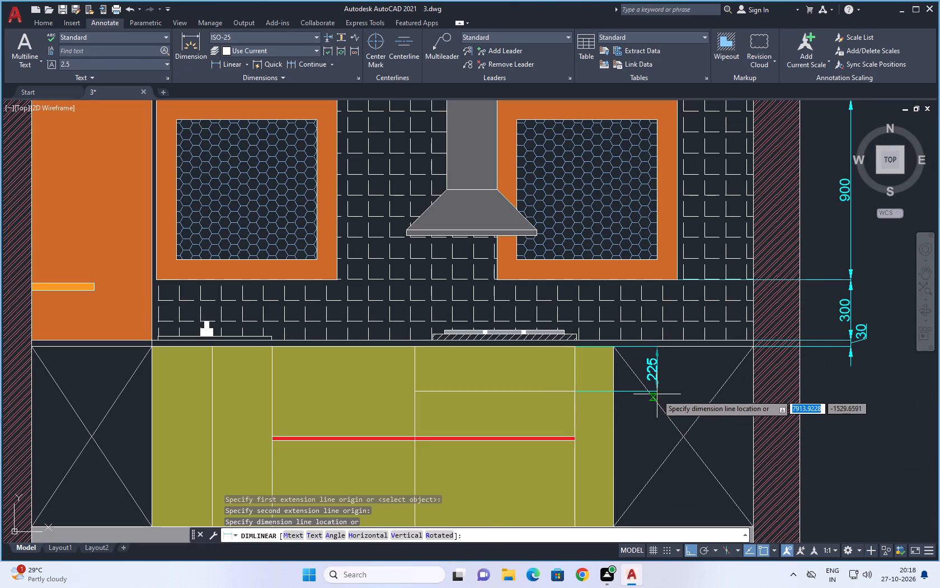
click(657, 394)
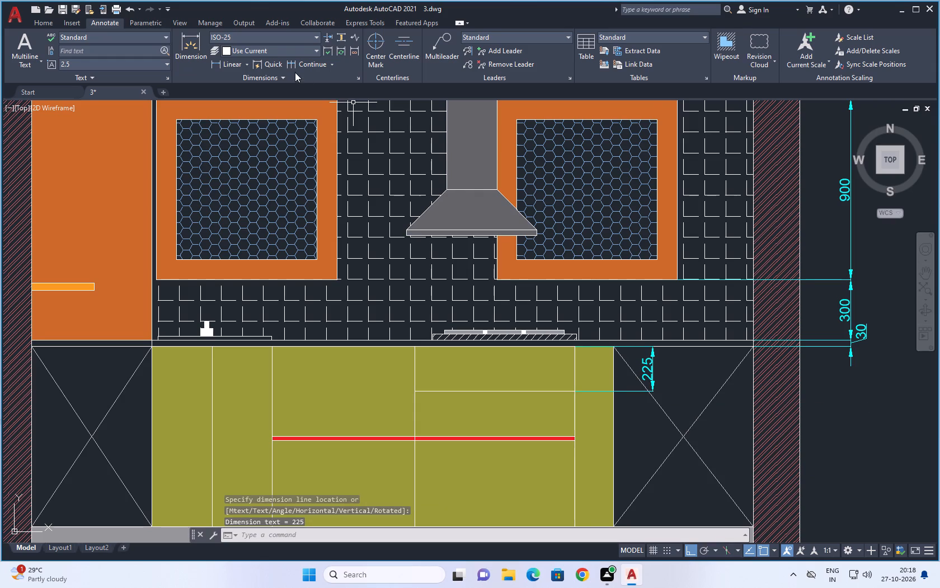
Continue the drawer dimension chain down to the red strip's top and bottom edges and the base cabinets' bottom edge.
click(299, 64)
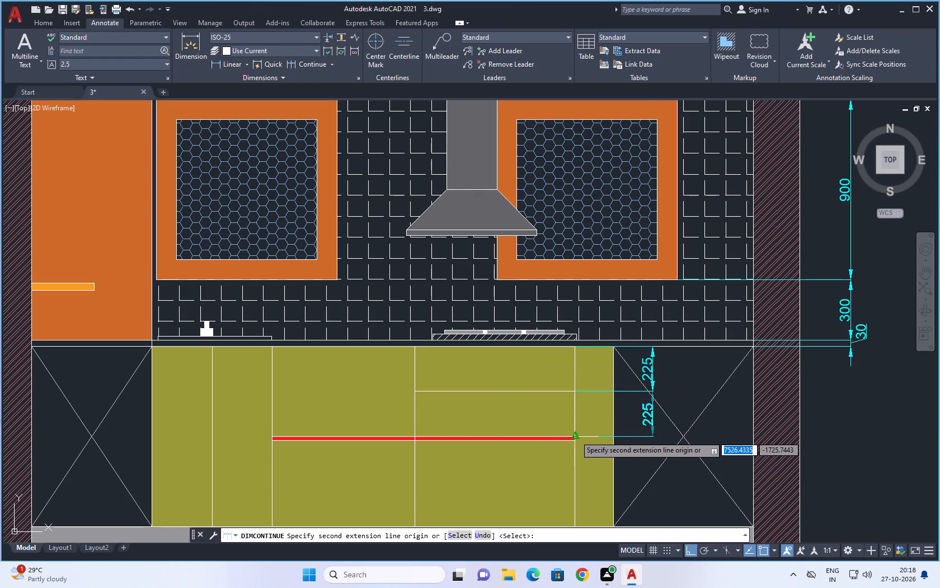
scroll(576, 439, up, 3)
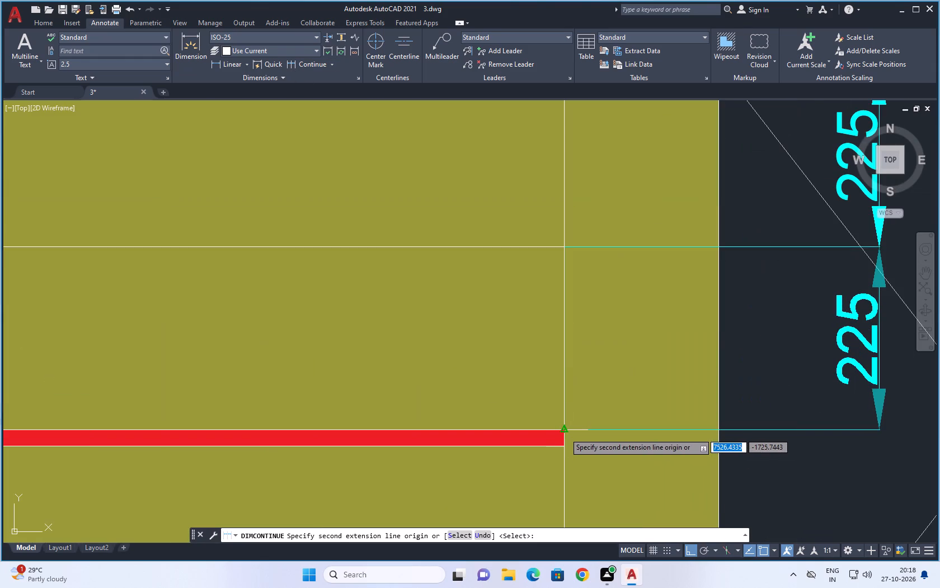
click(565, 433)
click(567, 446)
scroll(566, 444, down, 3)
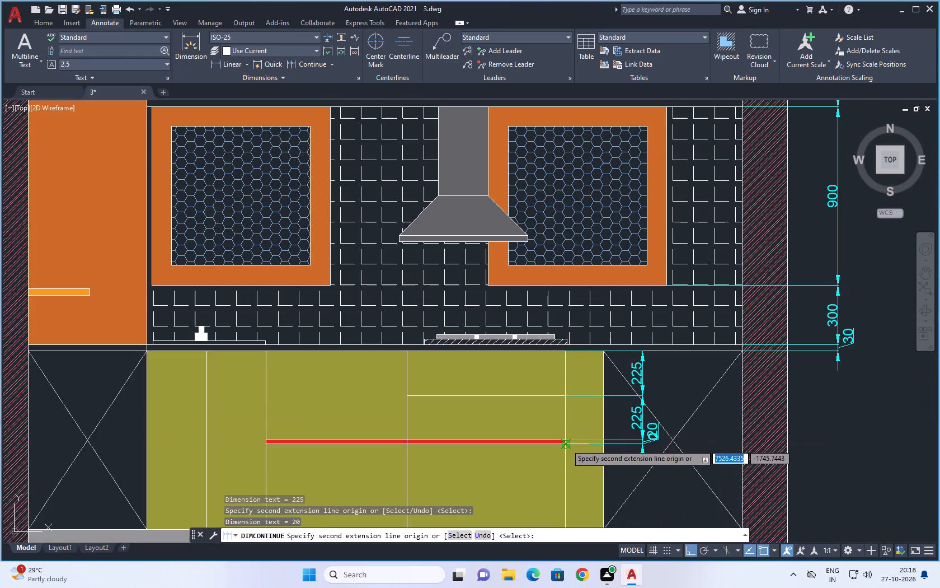
scroll(568, 476, down, 3)
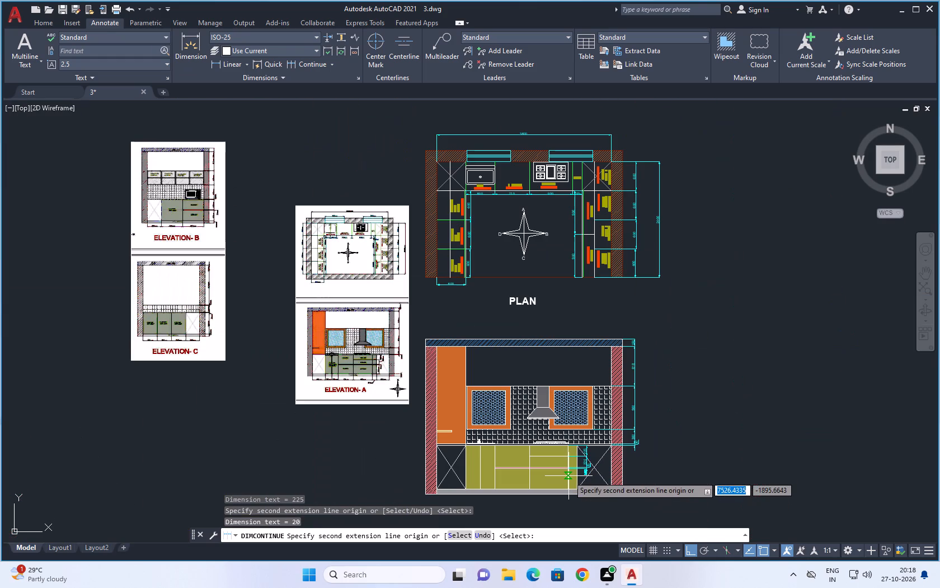
scroll(368, 380, up, 3)
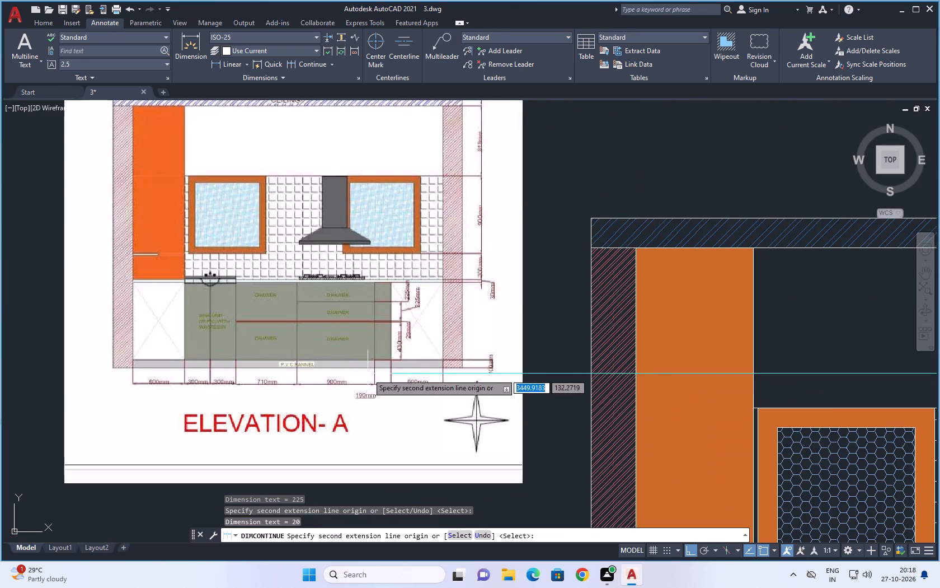
scroll(368, 372, down, 4)
scroll(485, 442, up, 3)
click(525, 440)
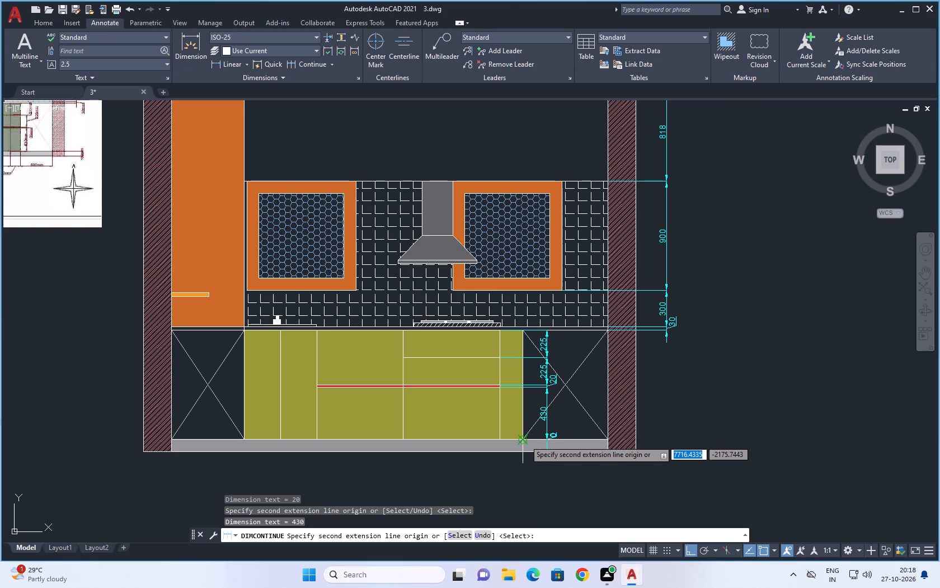
Compare the base cabinet and P.V.C. panel dimension layout in the ELEVATION- A reference with the drawing, and end the drawer chain.
scroll(556, 427, down, 3)
scroll(420, 366, up, 3)
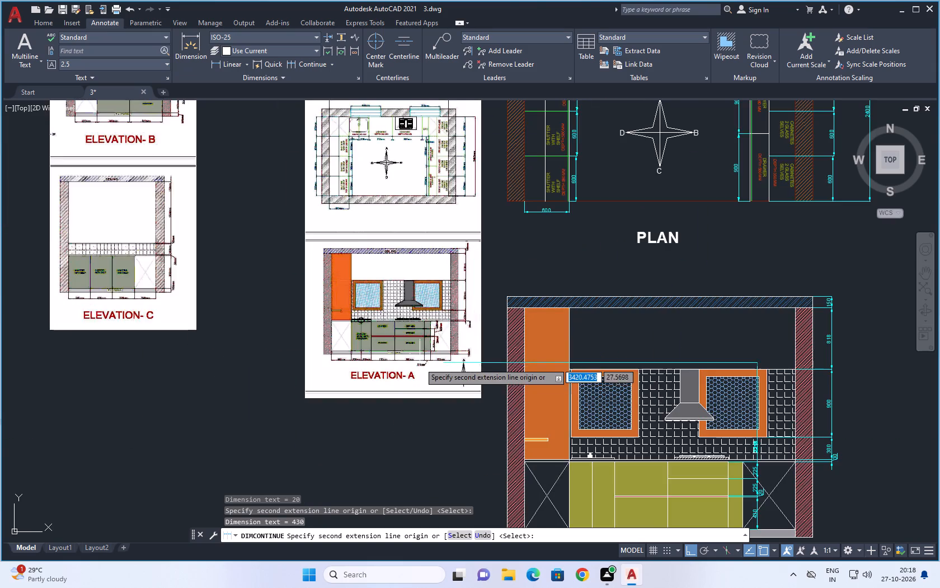
scroll(420, 362, up, 5)
scroll(420, 362, down, 4)
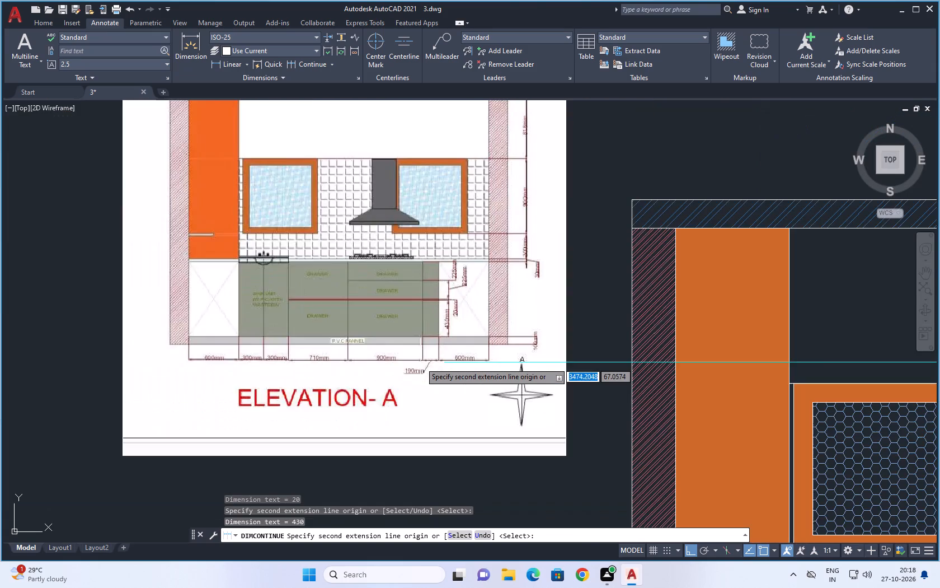
scroll(420, 362, down, 4)
scroll(584, 465, up, 3)
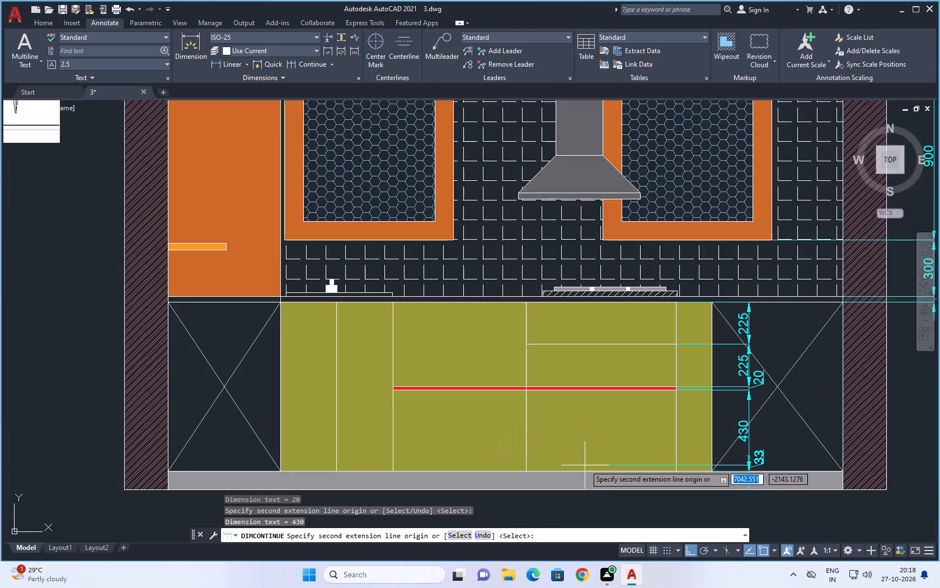
scroll(578, 456, up, 1)
scroll(544, 396, down, 3)
scroll(458, 347, up, 3)
scroll(458, 347, down, 4)
scroll(389, 310, up, 3)
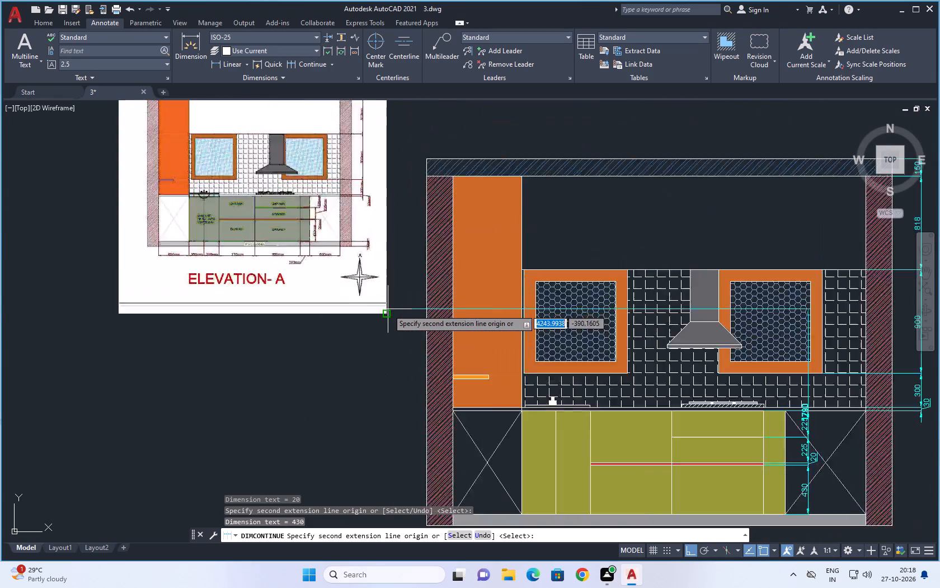
scroll(388, 309, up, 1)
scroll(388, 309, down, 4)
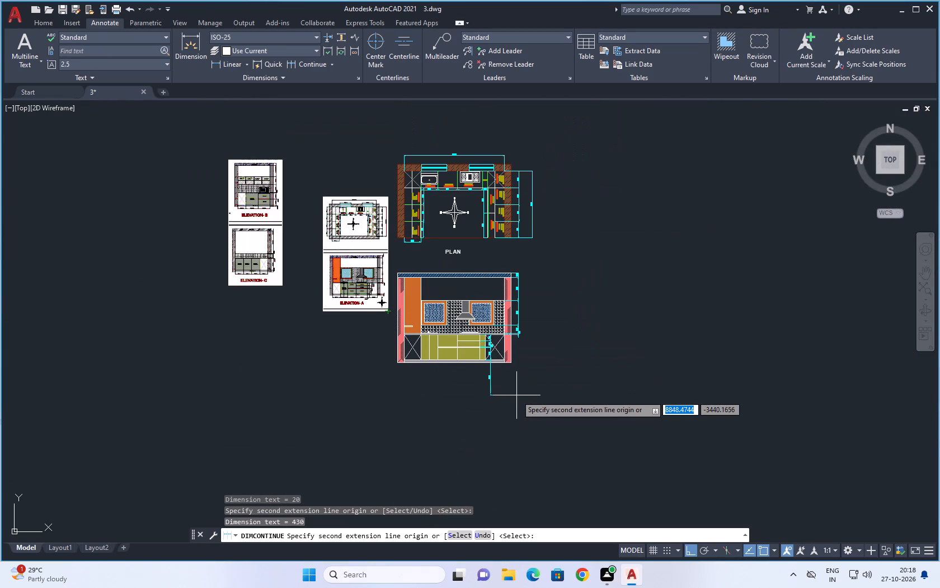
key(space)
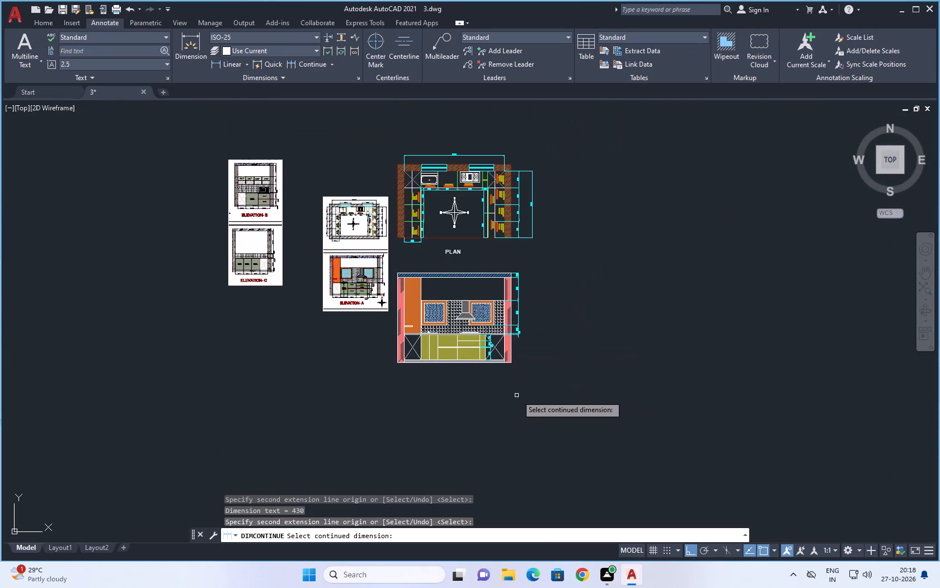
Add a vertical linear dimension for the grey P.V.C. panel's height, placed outside the wall opposite the tall cabinet.
click(225, 66)
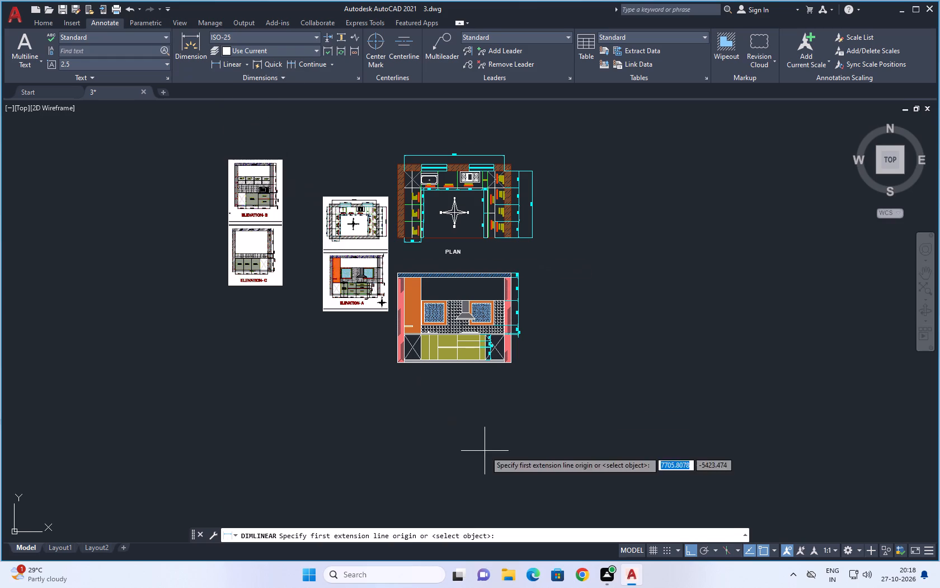
scroll(506, 371, up, 7)
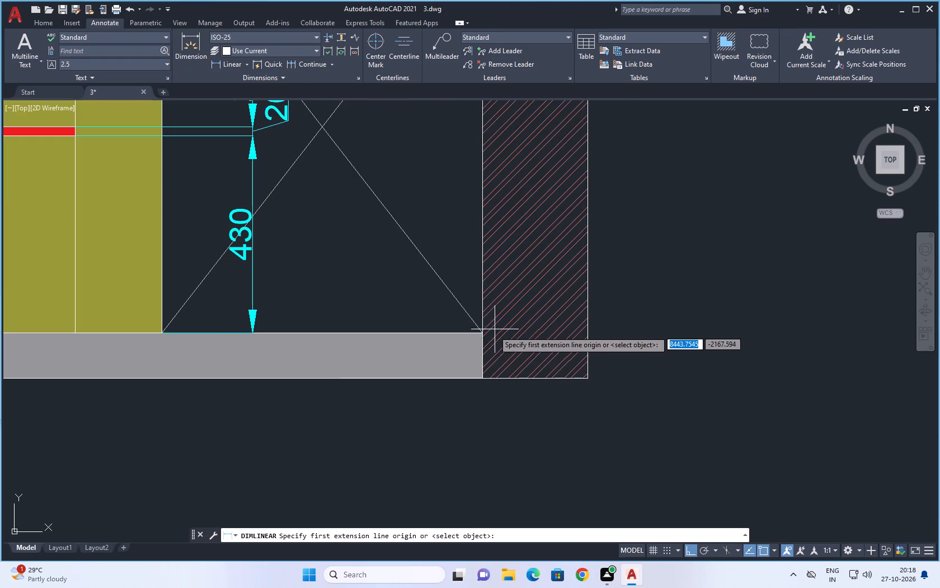
click(482, 334)
click(483, 379)
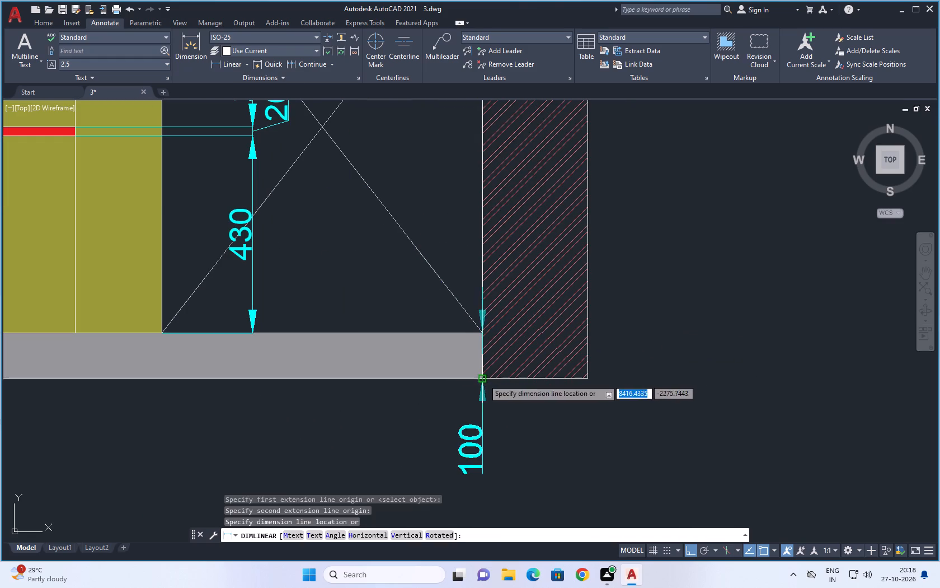
click(631, 385)
scroll(642, 402, down, 4)
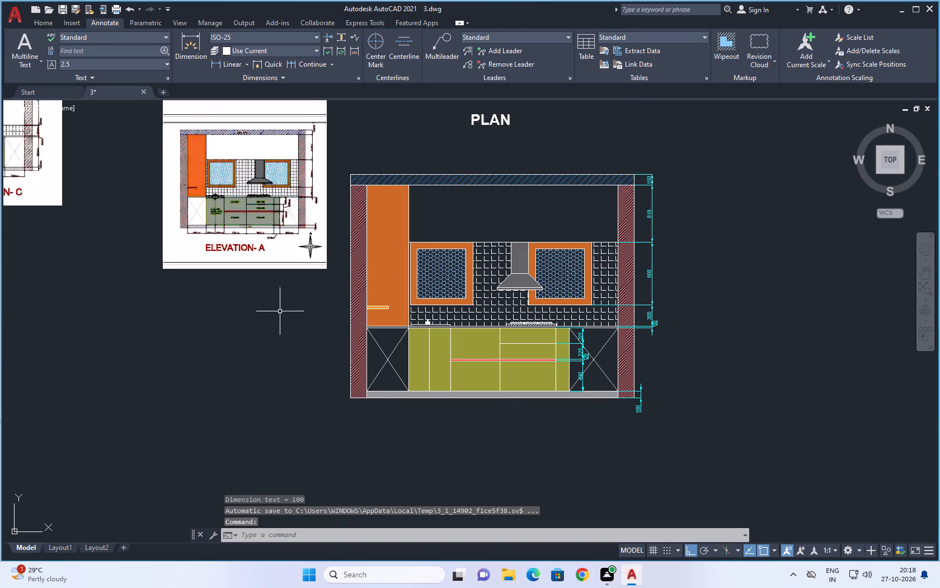
Add a horizontal linear dimension for the width of the crossed cabinet under the tall orange cabinet, placed below the grey P.V.C. panel.
scroll(297, 240, up, 4)
scroll(312, 247, down, 3)
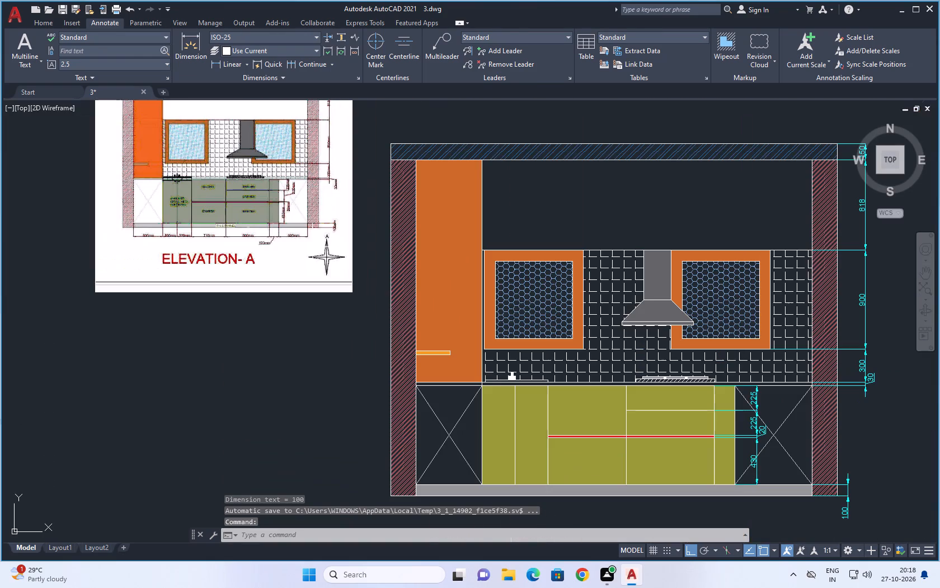
key(space)
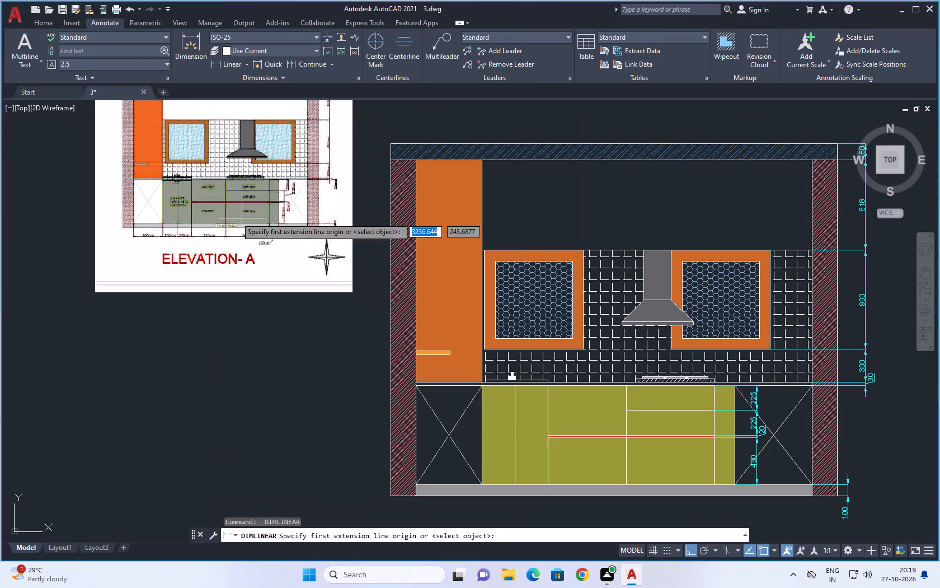
scroll(153, 227, up, 2)
scroll(133, 260, down, 3)
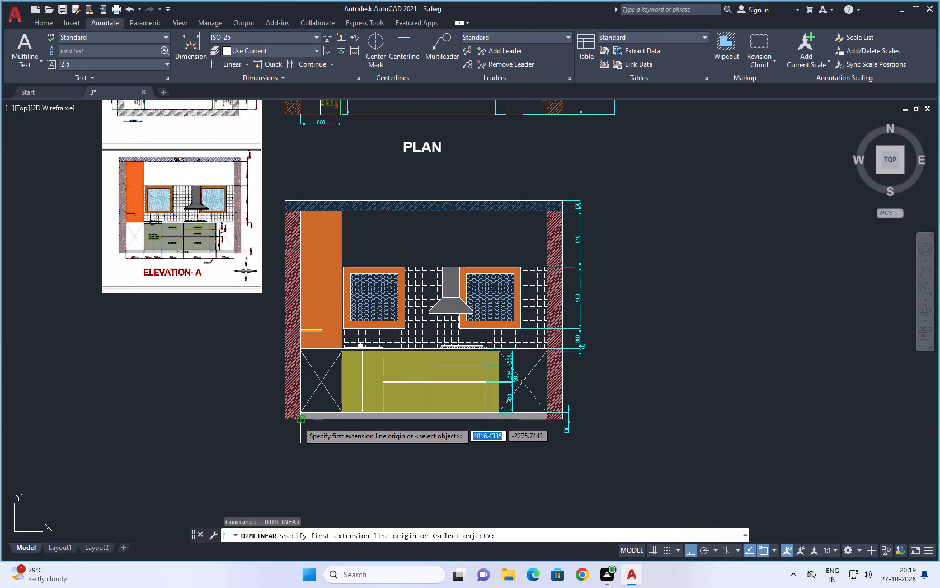
scroll(298, 417, up, 4)
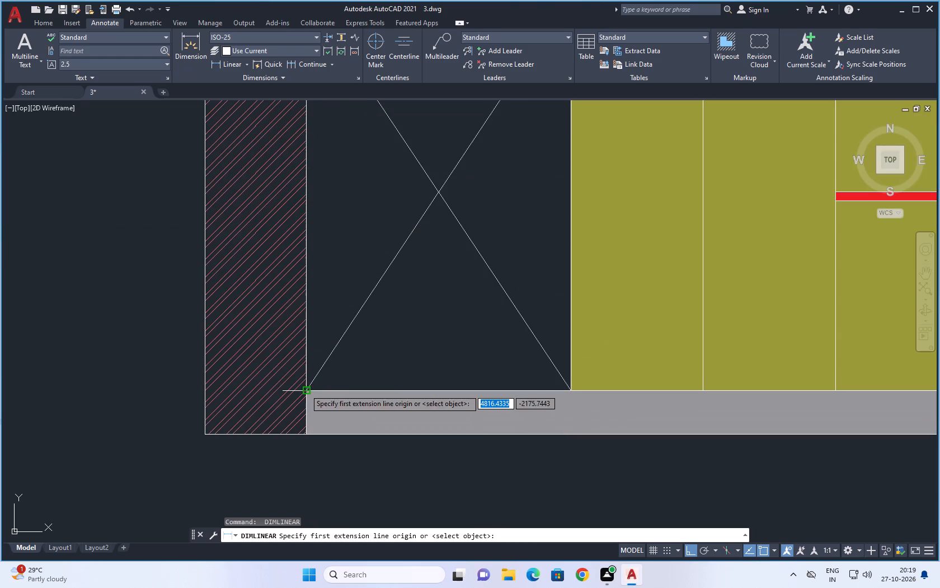
click(305, 389)
click(570, 394)
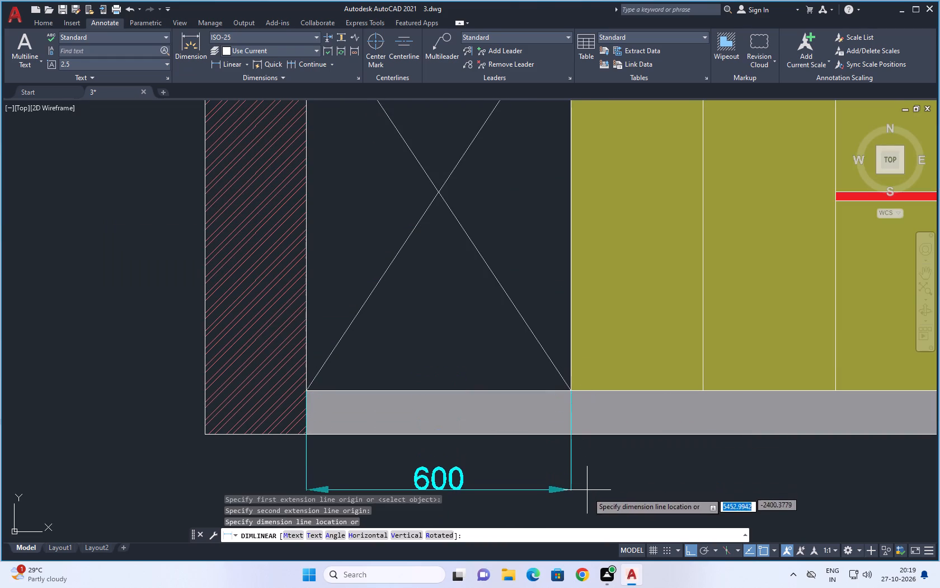
click(587, 494)
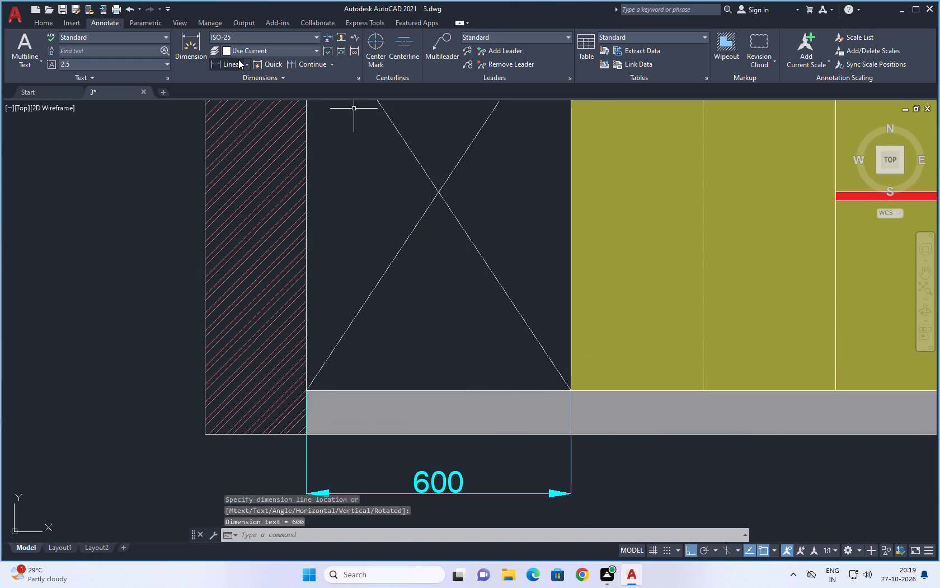
Continue the horizontal dimension chain along the olive base cabinets' vertical divisions up to the far edge of the three-drawer stack.
click(238, 59)
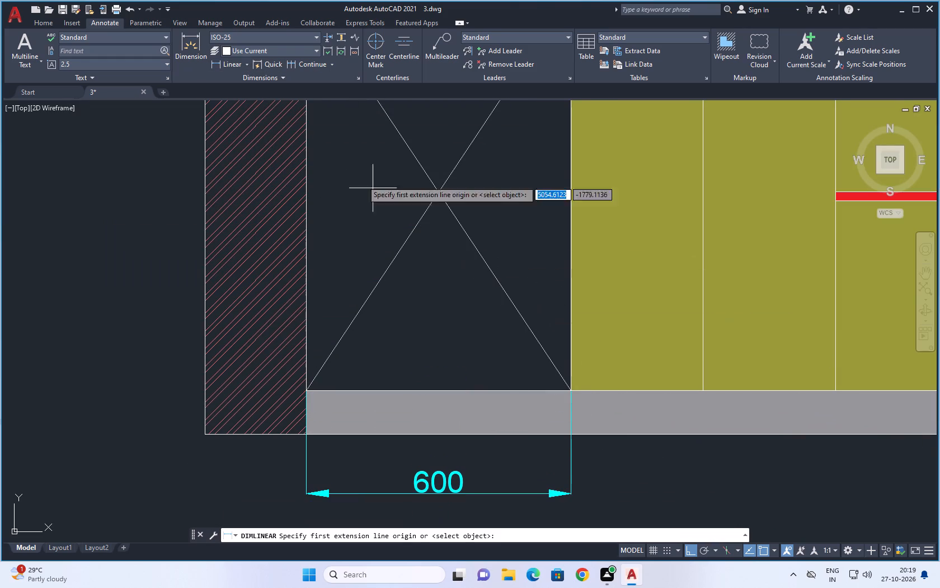
click(297, 66)
scroll(334, 268, down, 2)
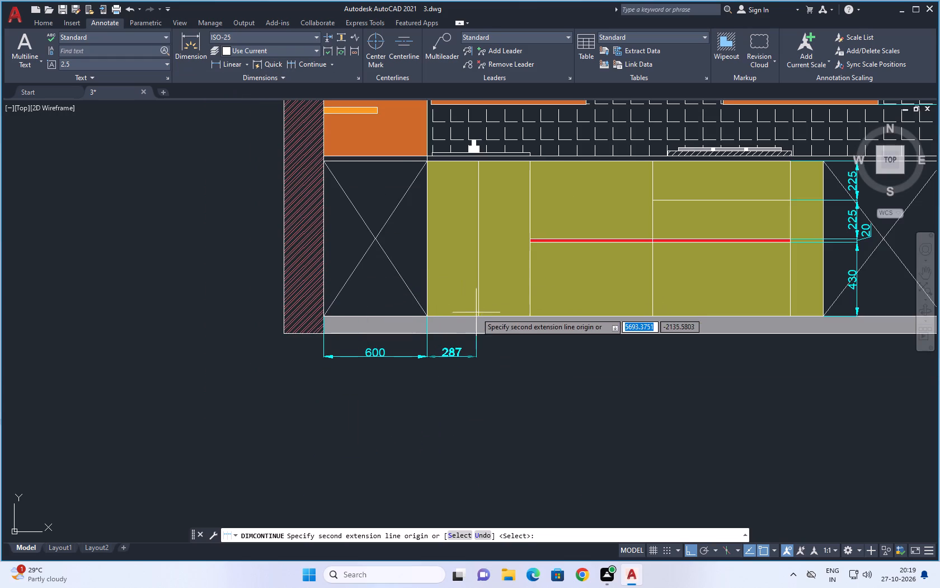
click(480, 316)
click(533, 317)
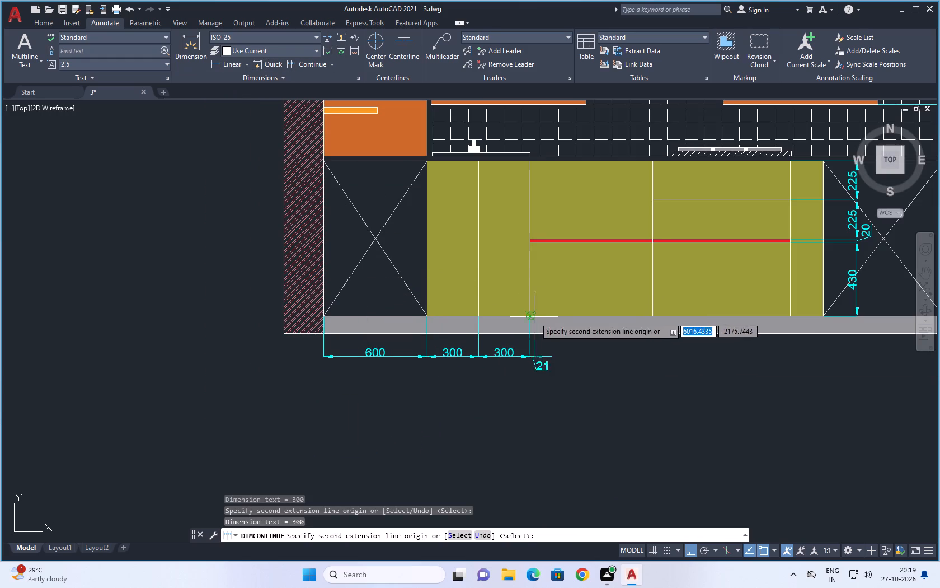
click(651, 316)
scroll(648, 352, down, 3)
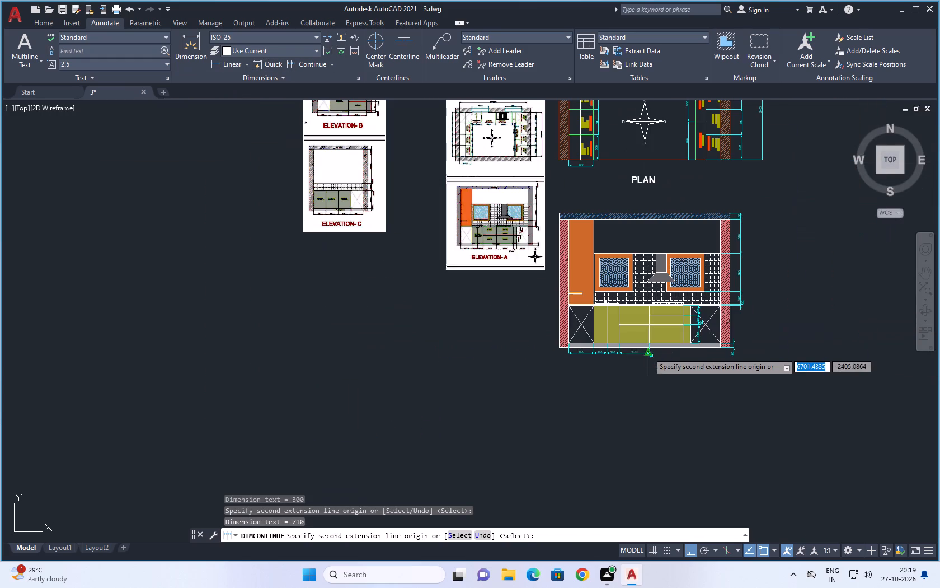
scroll(341, 206, up, 3)
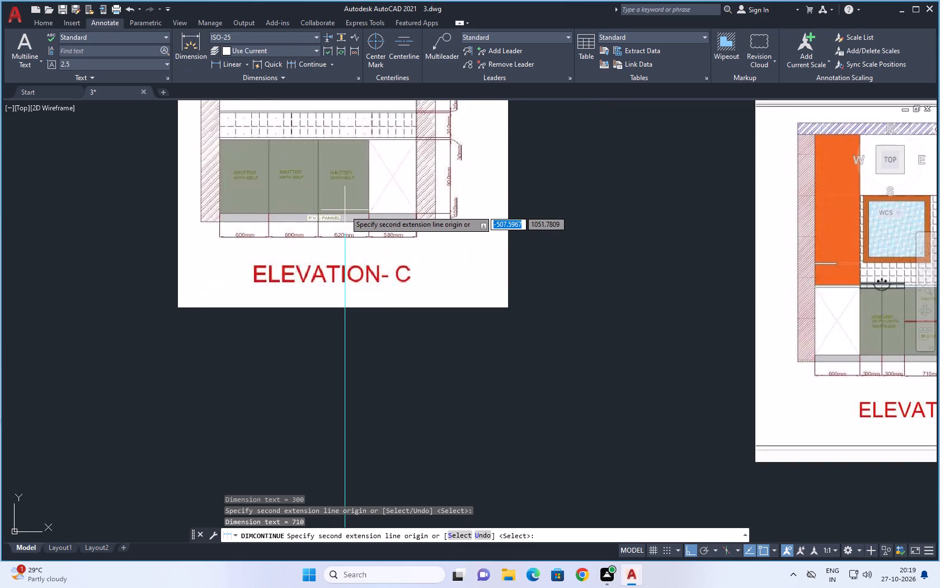
scroll(345, 210, down, 5)
scroll(557, 296, up, 2)
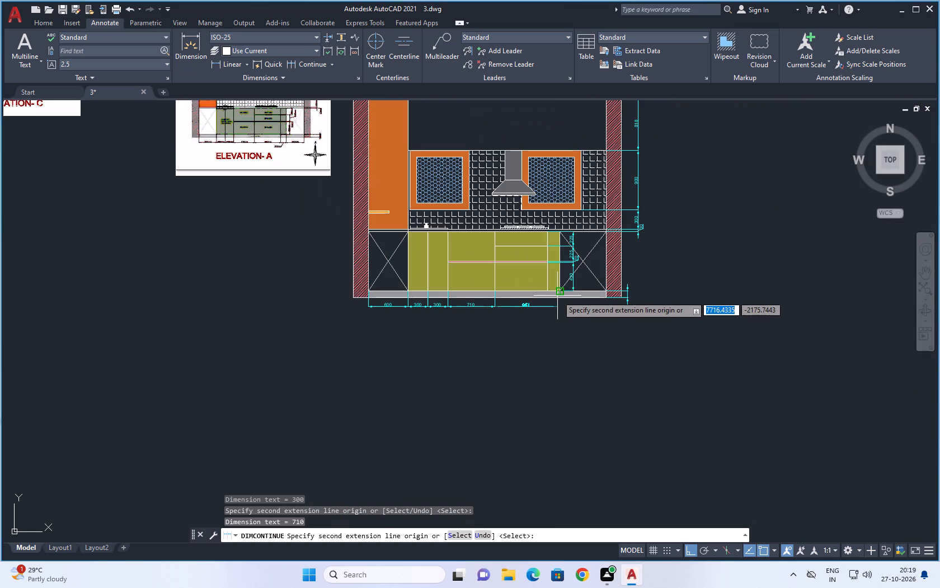
scroll(556, 294, up, 1)
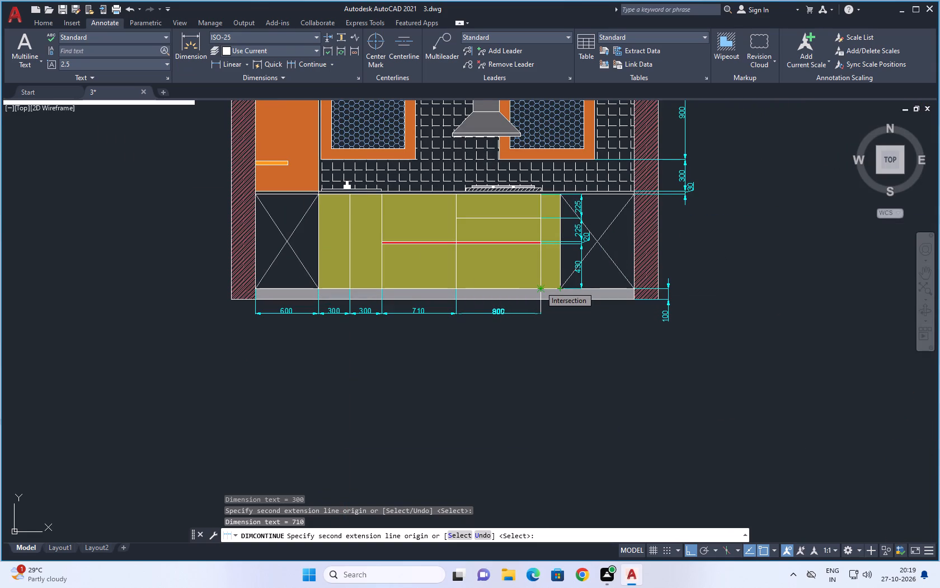
click(540, 286)
Check the ELEVATION- A reference, continue the chain to the olive cabinets' end and the wall's inner face, and end it.
scroll(558, 349, down, 3)
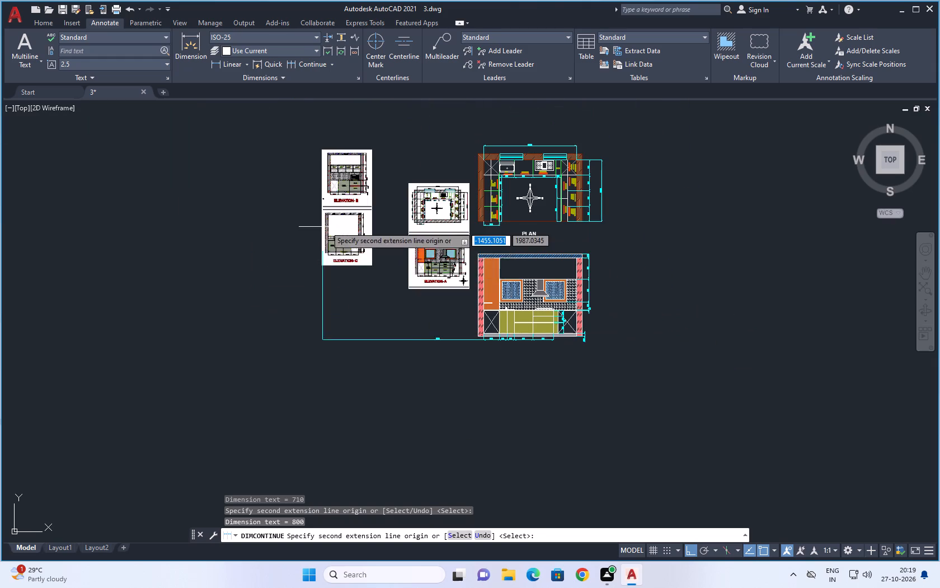
scroll(327, 226, up, 3)
scroll(408, 316, up, 2)
scroll(404, 310, down, 3)
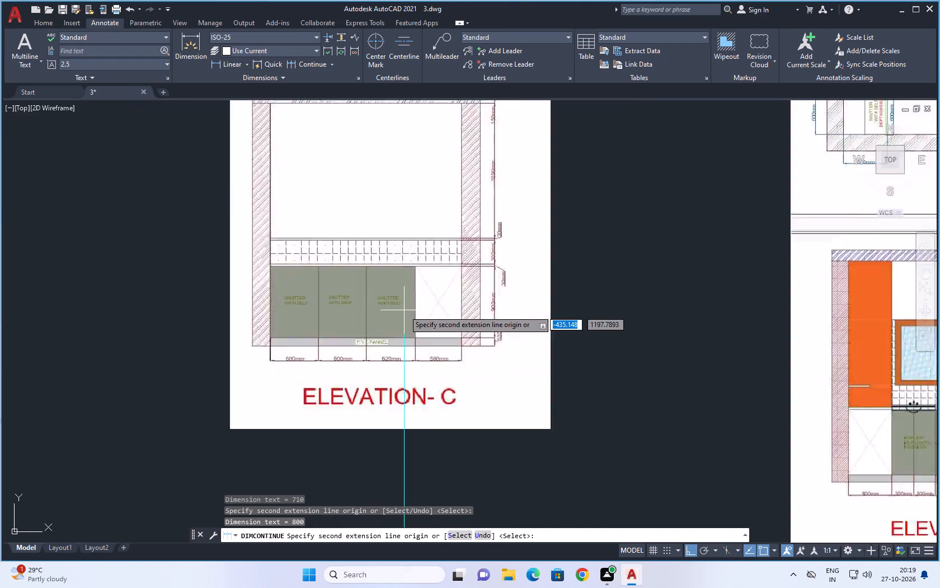
scroll(404, 310, down, 3)
scroll(505, 333, up, 3)
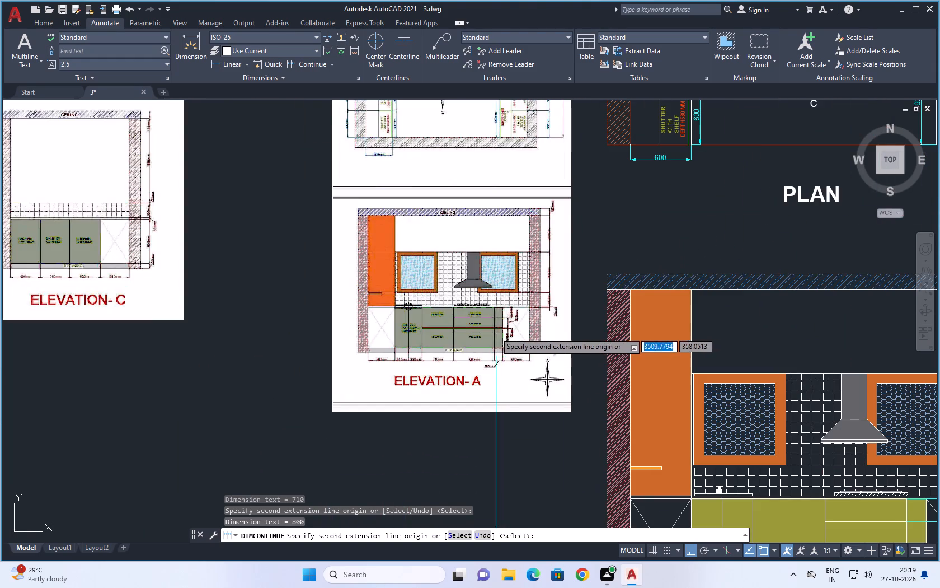
scroll(493, 335, up, 2)
scroll(406, 321, down, 3)
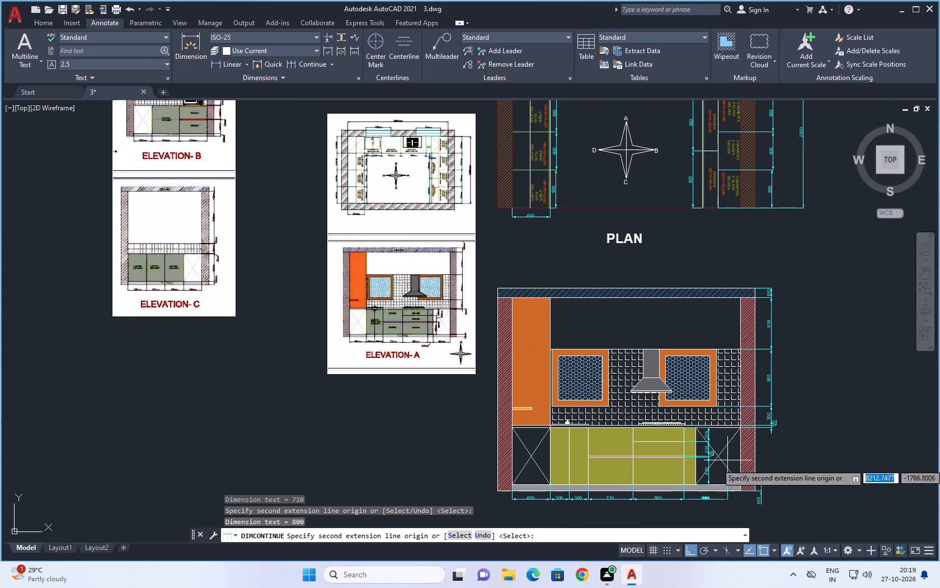
scroll(696, 483, up, 3)
scroll(696, 483, down, 1)
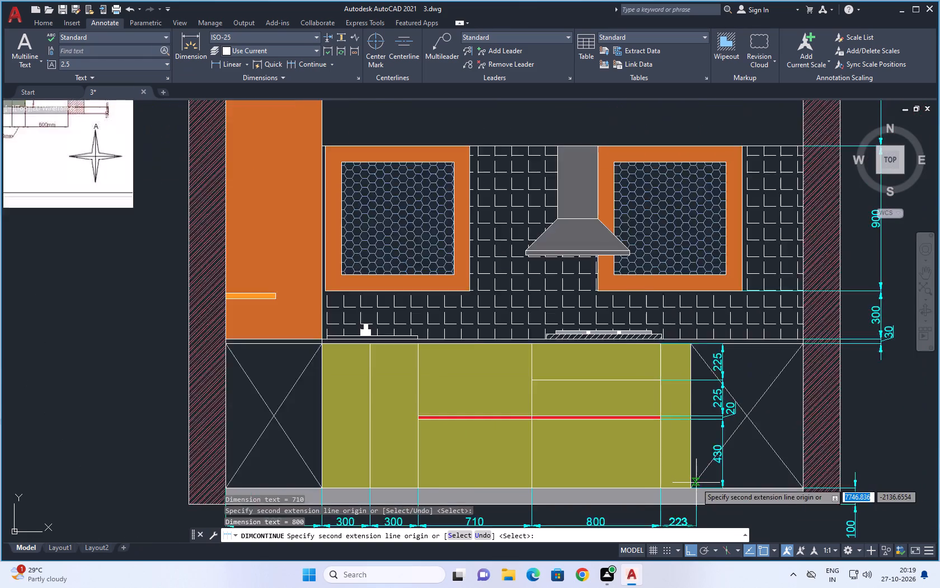
scroll(696, 483, down, 1)
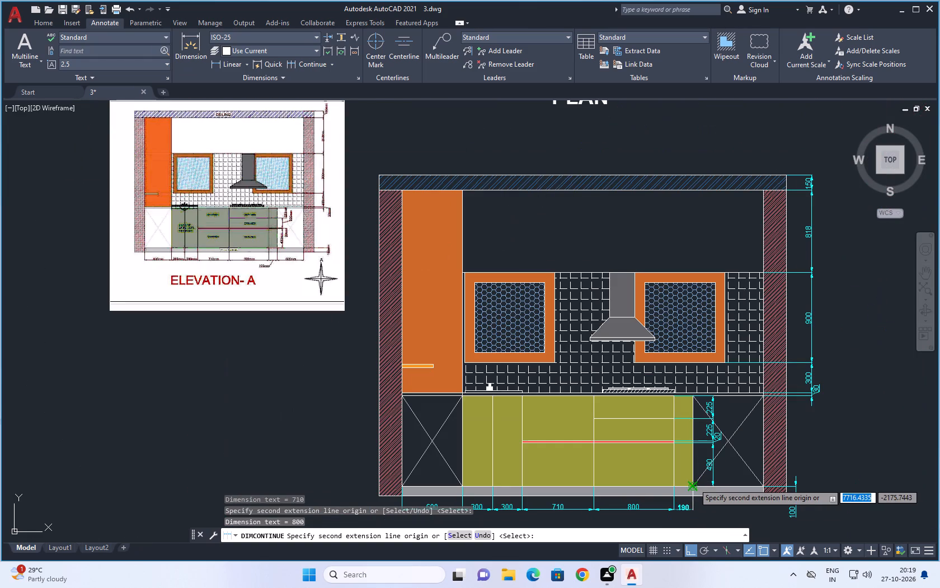
scroll(251, 275, up, 2)
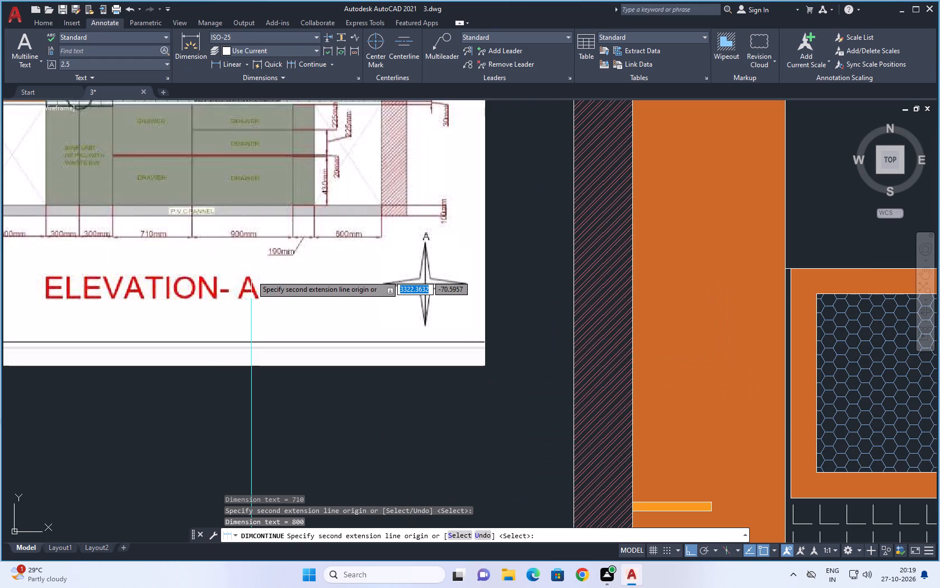
scroll(251, 275, down, 2)
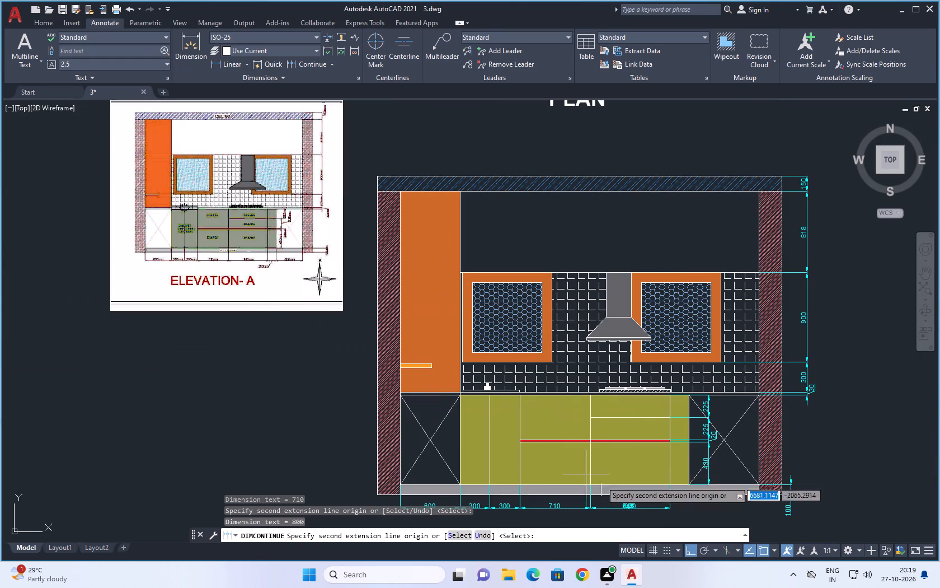
click(690, 483)
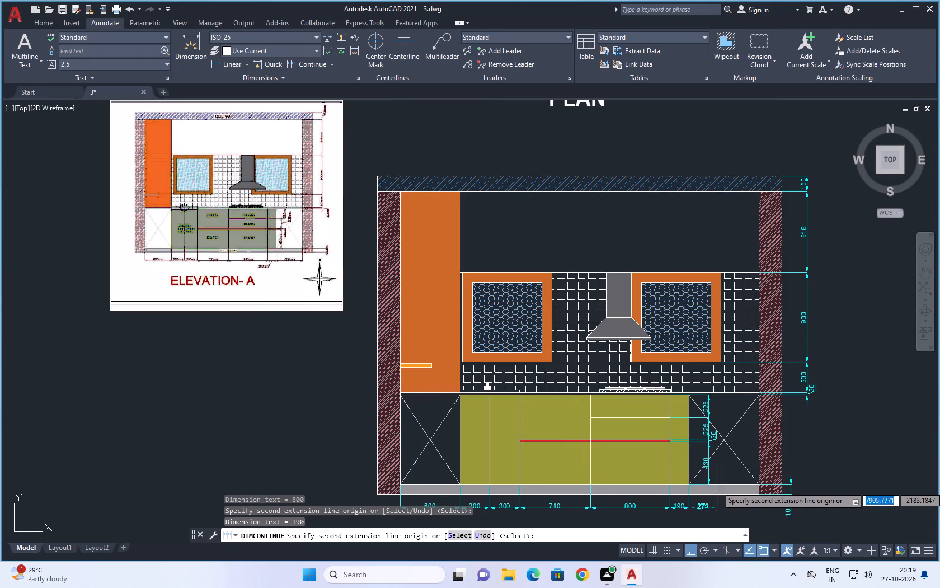
click(761, 486)
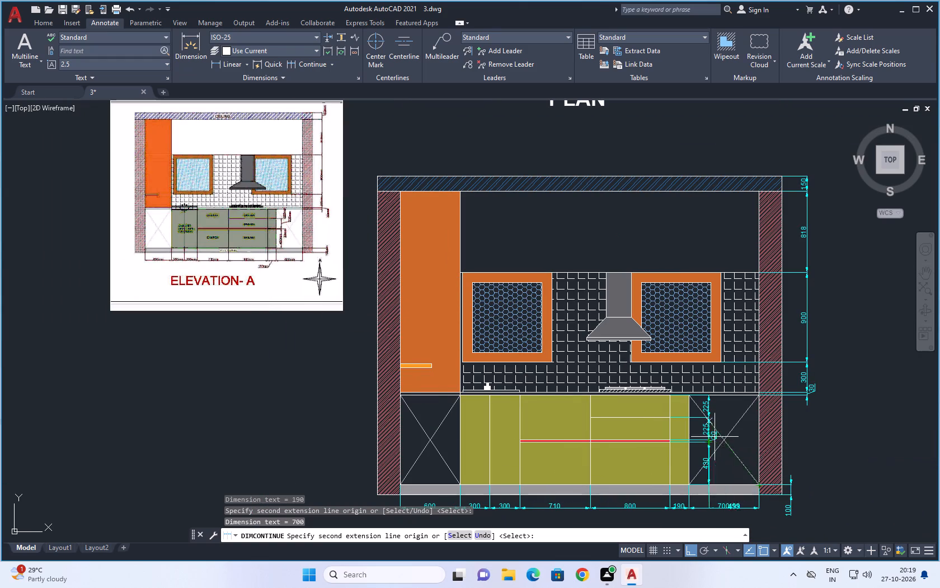
key(Escape)
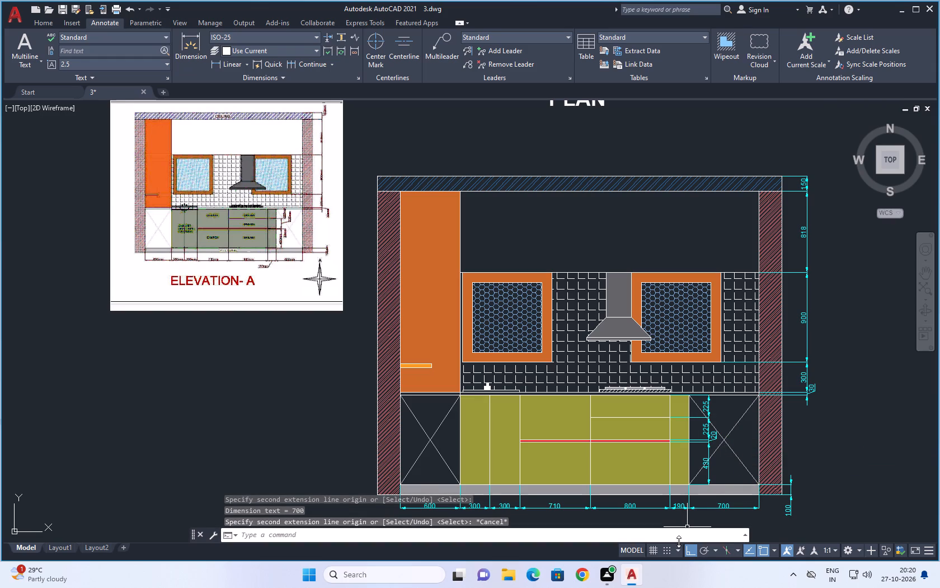
Override the text of the three-drawer stack's width dimension with 900.
scroll(648, 502, down, 1)
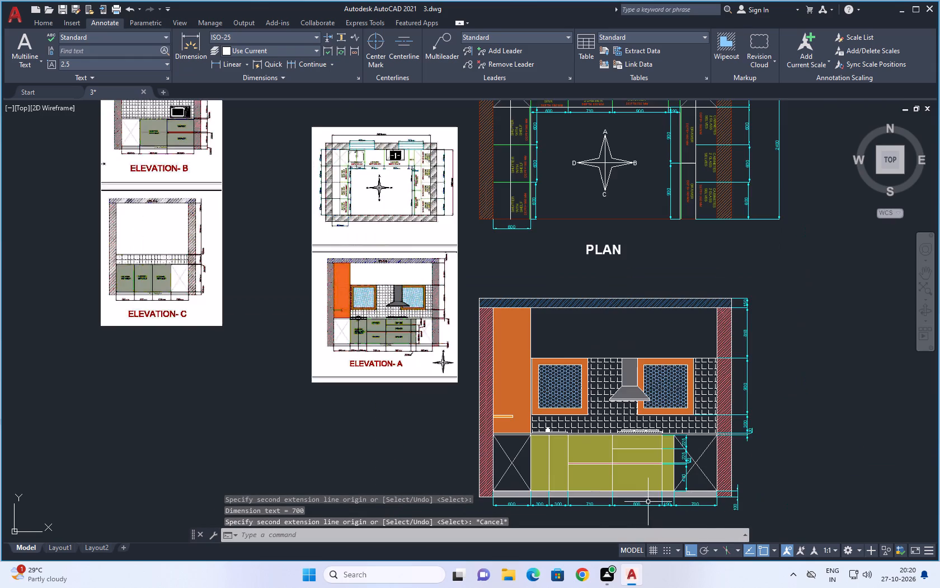
scroll(652, 513, up, 2)
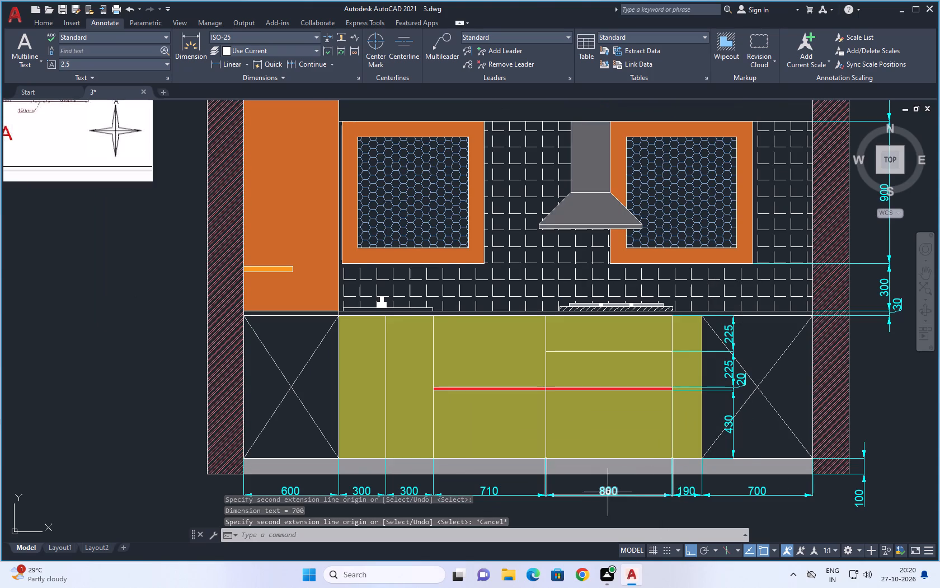
double_click(608, 492)
click(616, 493)
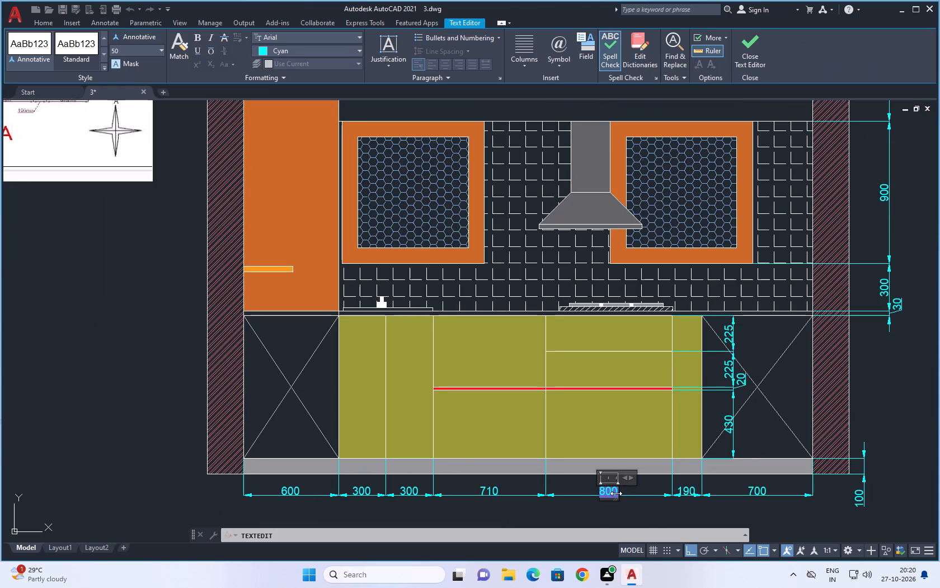
scroll(608, 496, up, 3)
click(634, 484)
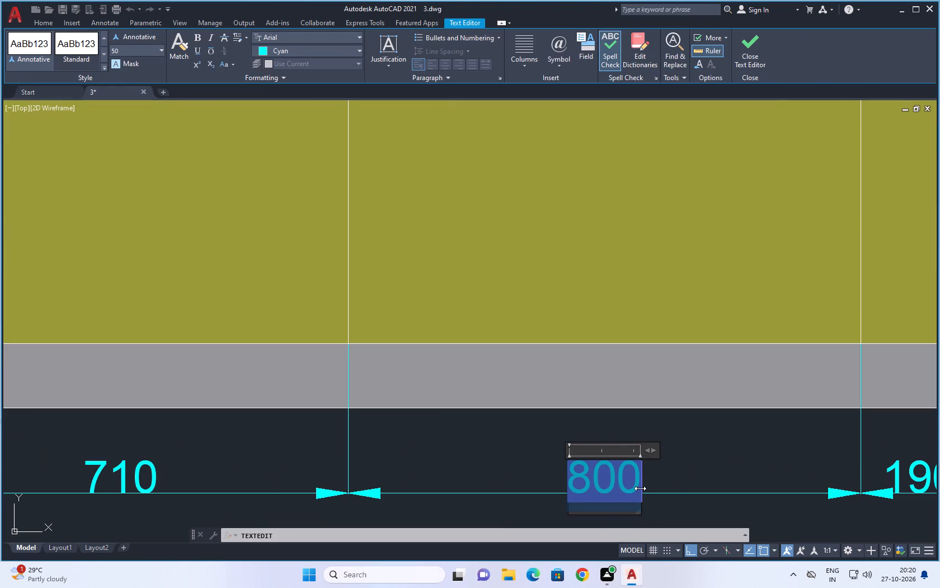
key(BackSpace)
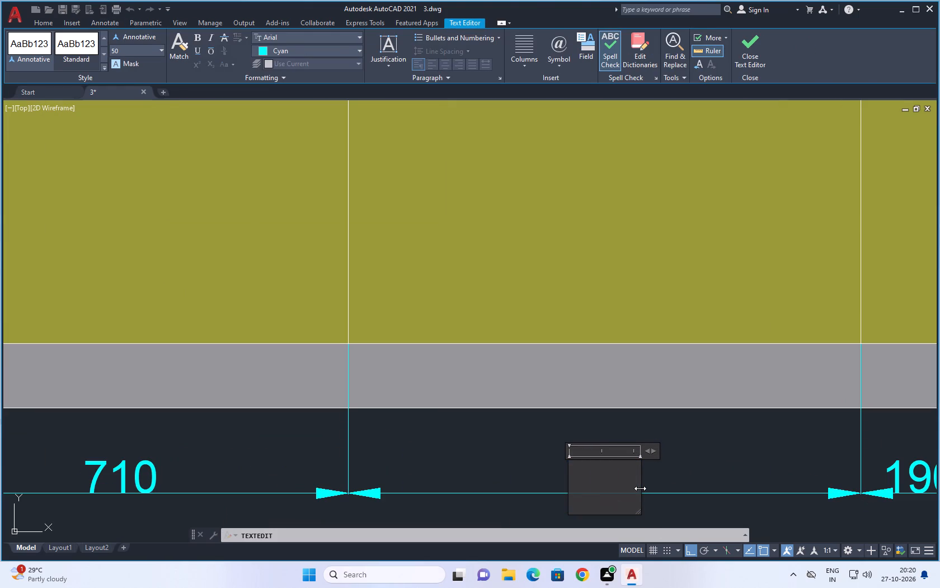
text(900)
click(512, 473)
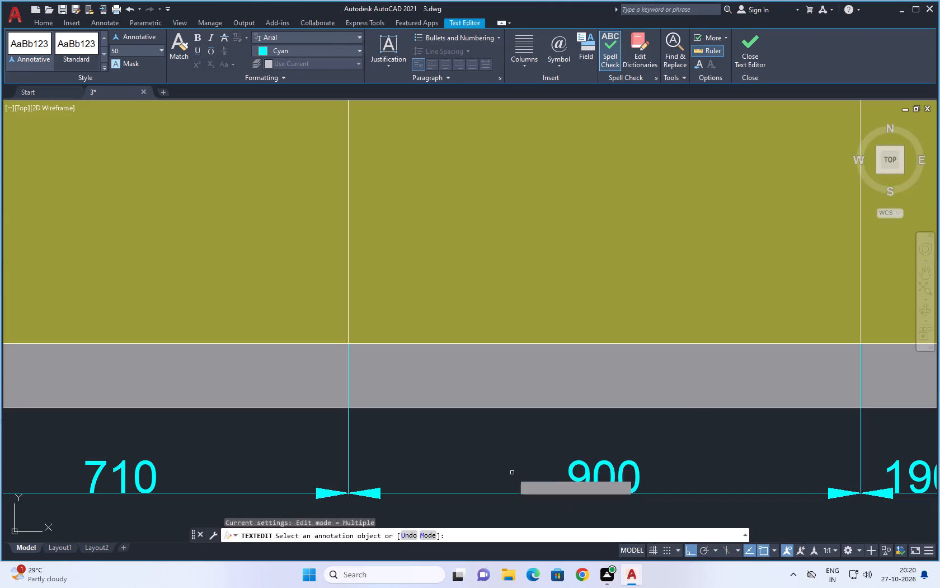
Override the text of the crossed corner cabinet's width dimension beside the drawers with 600.
scroll(515, 424, down, 4)
scroll(619, 426, up, 3)
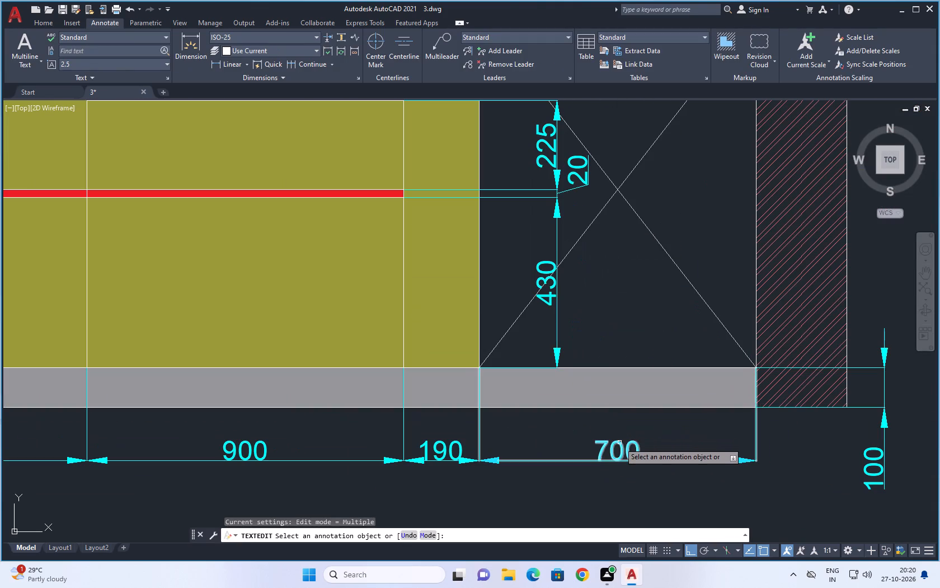
click(619, 442)
click(605, 454)
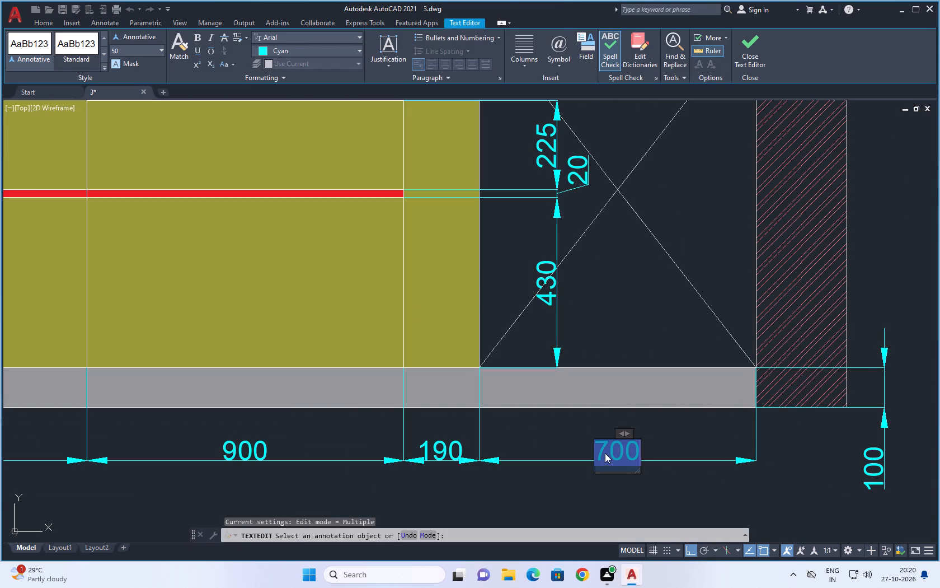
key(BackSpace)
key(8)
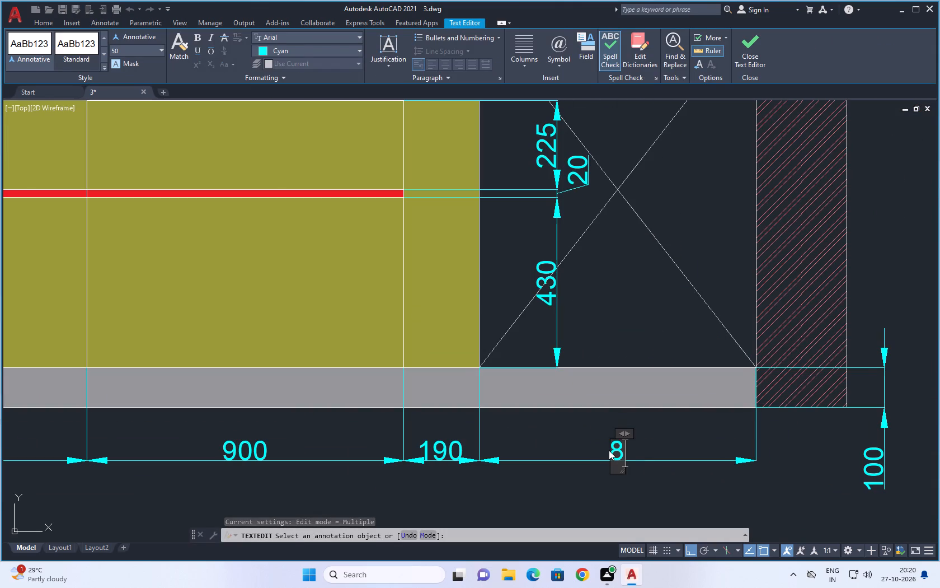
key(BackSpace)
text(600)
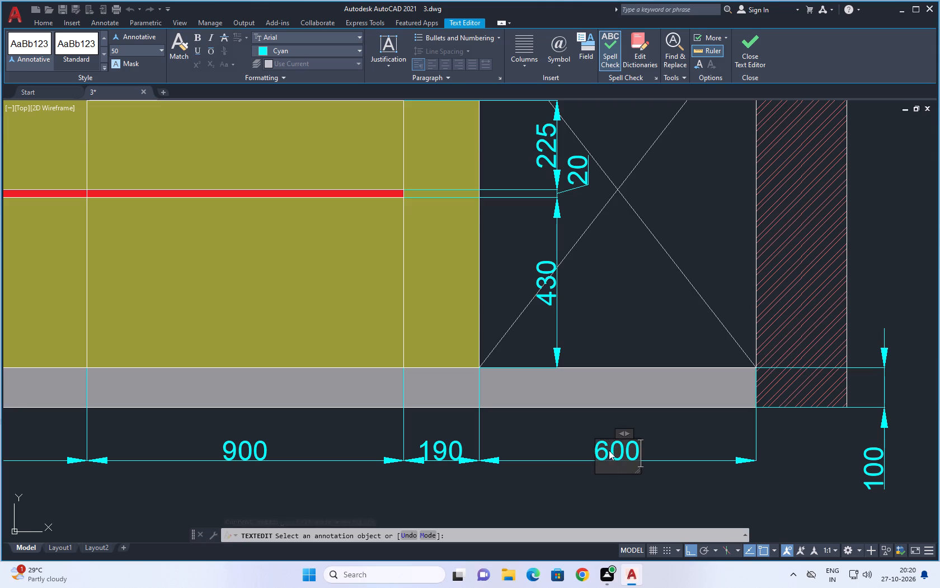
click(553, 491)
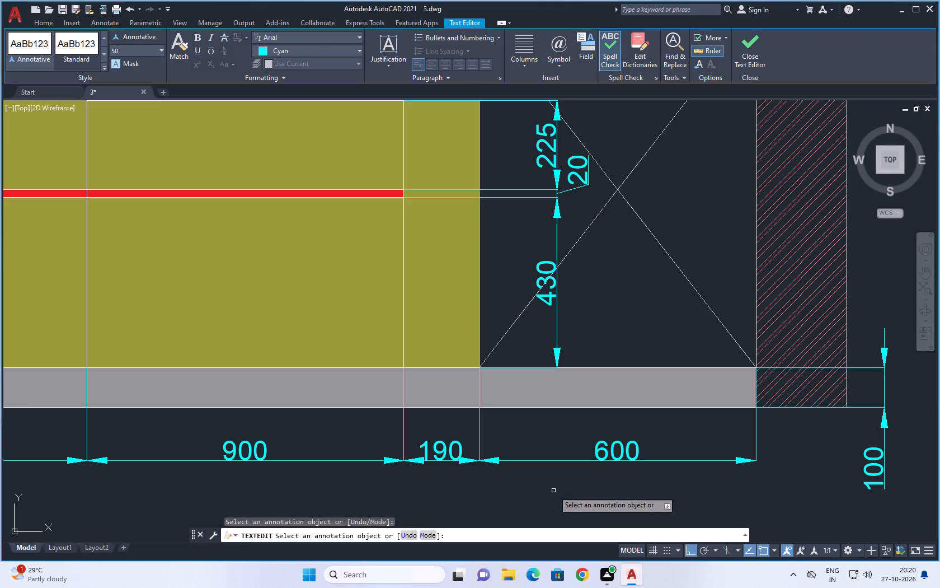
Delete the vertical line ending the olive base cabinets and the vertical line at the three-drawer stack's far edge.
scroll(579, 446, down, 4)
middle_drag(632, 472, 644, 474)
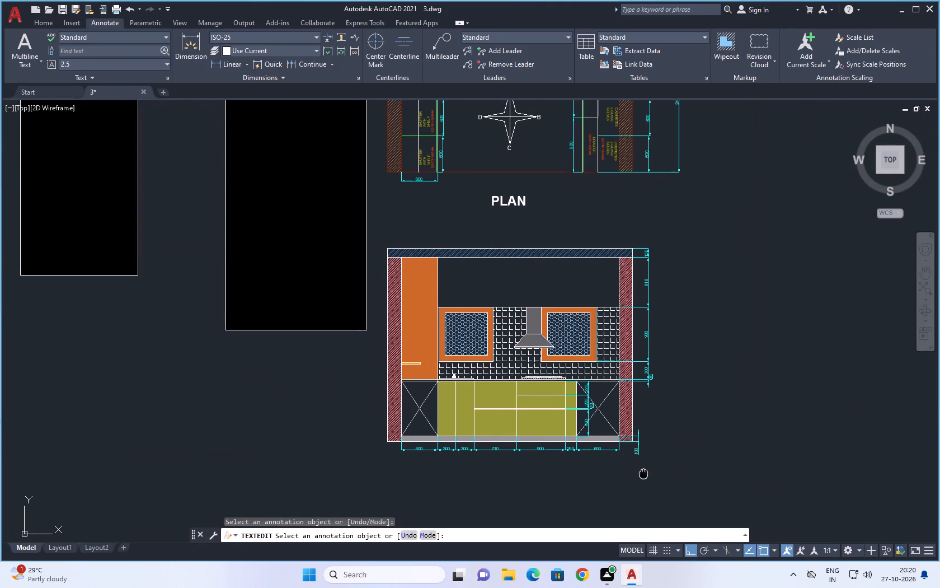
middle_drag(644, 474, 685, 476)
scroll(624, 421, up, 3)
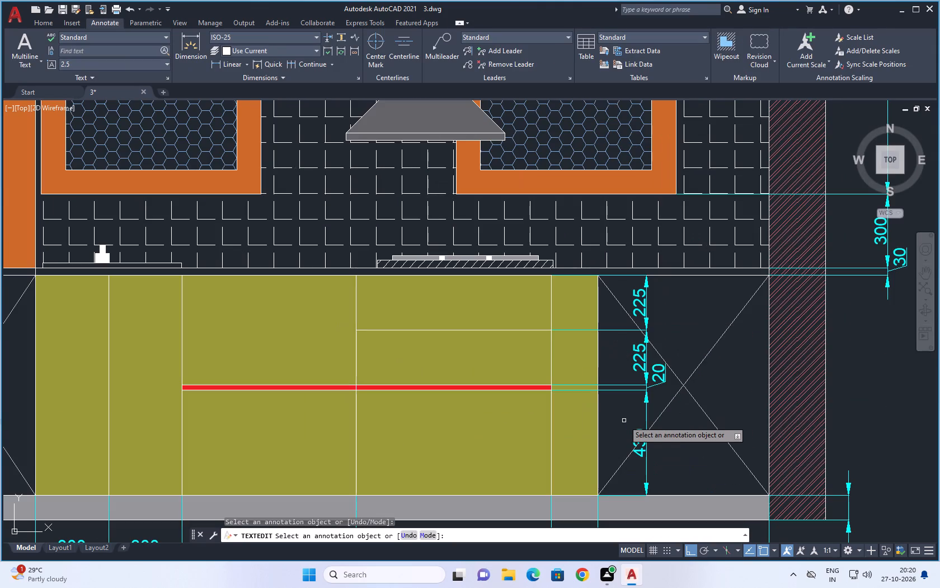
key(Escape)
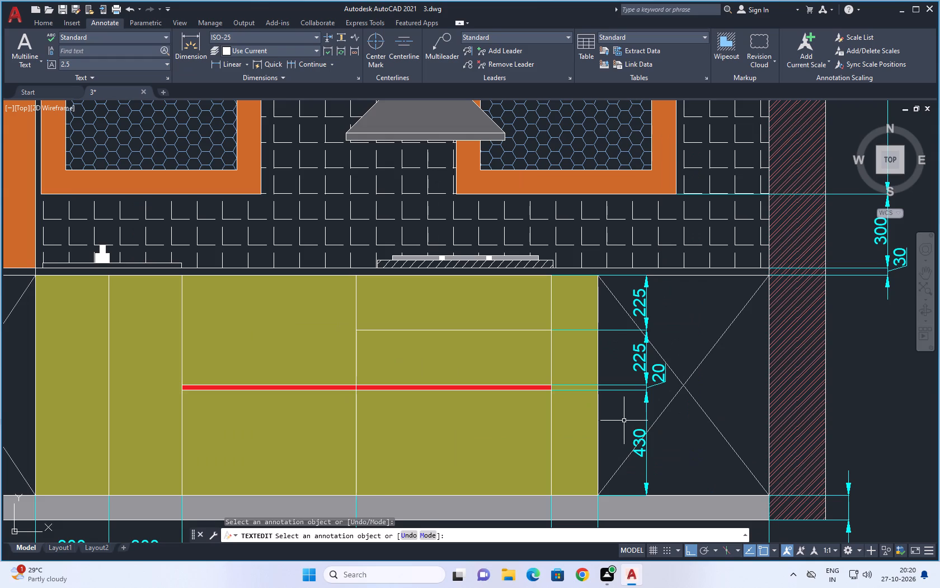
click(598, 433)
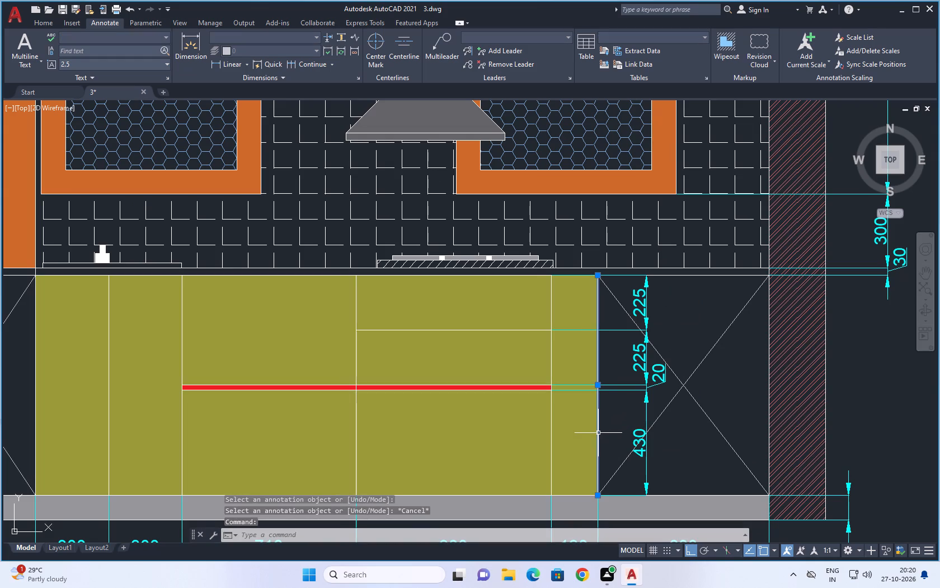
key(Delete)
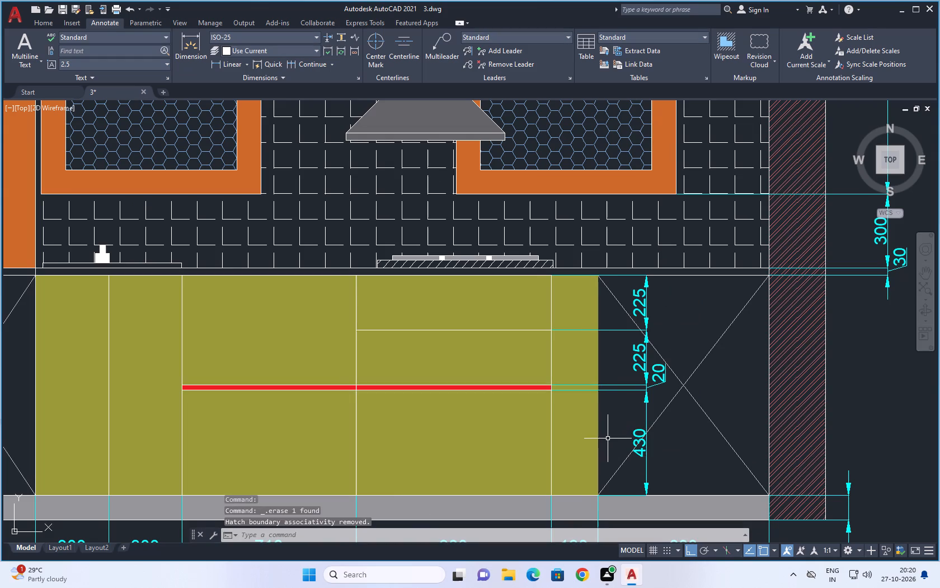
click(552, 427)
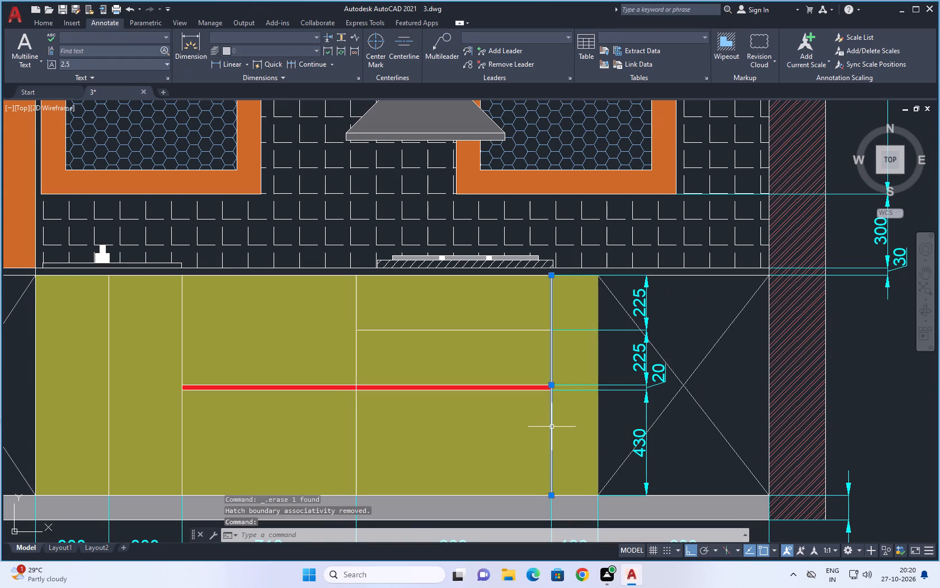
key(Delete)
key(Escape)
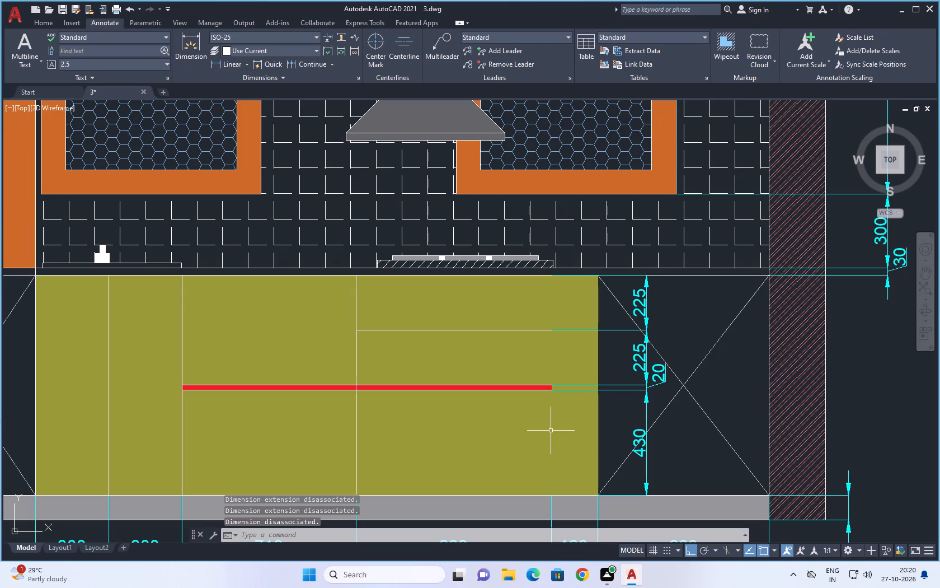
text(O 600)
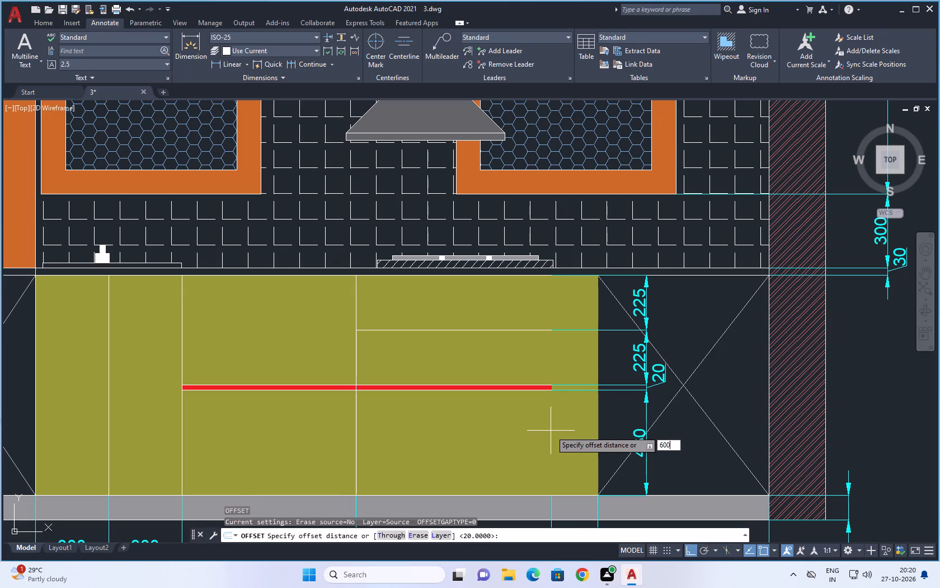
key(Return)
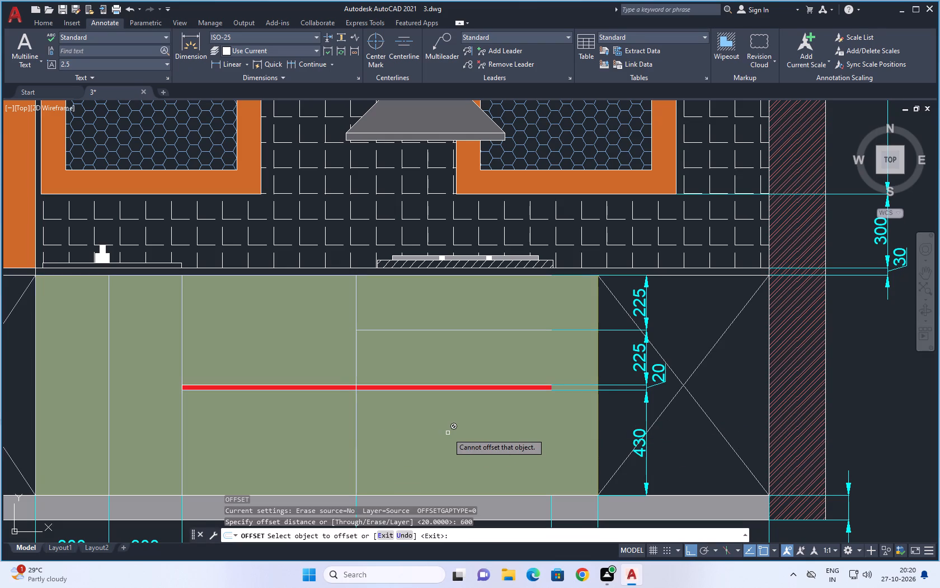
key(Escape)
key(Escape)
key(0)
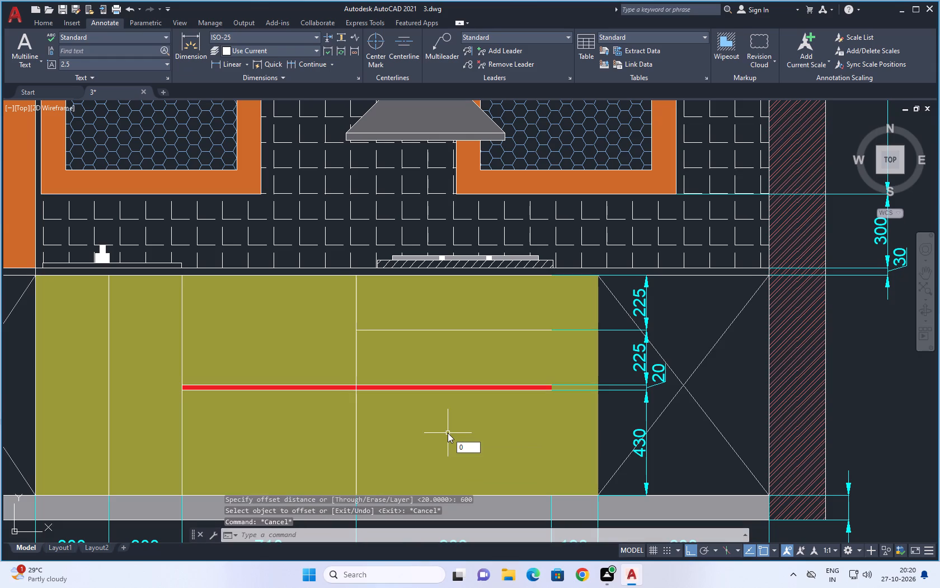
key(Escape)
Offset the vertical line between the 710-wide cabinet and the drawer stack by 900 towards the hatched wall beside the drawers.
text(O 900)
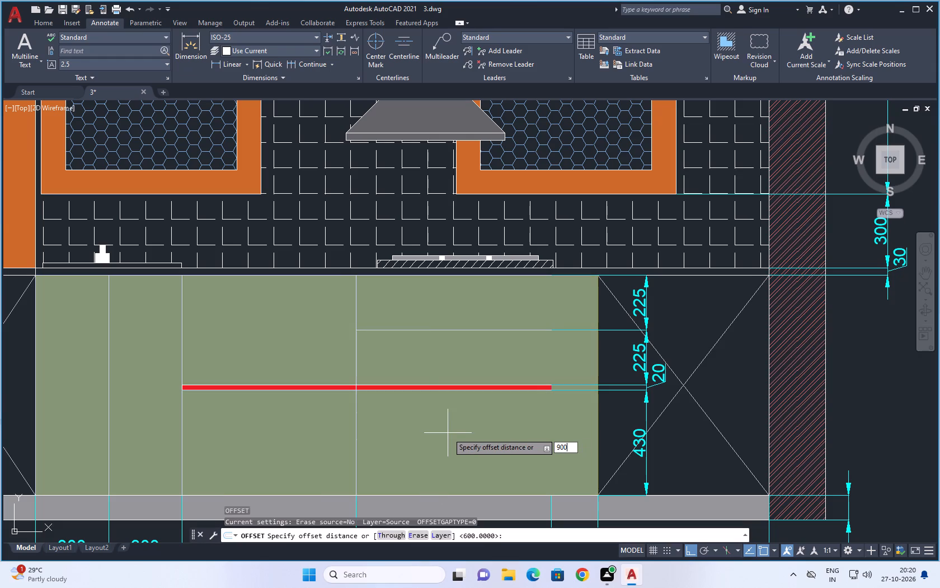
key(Return)
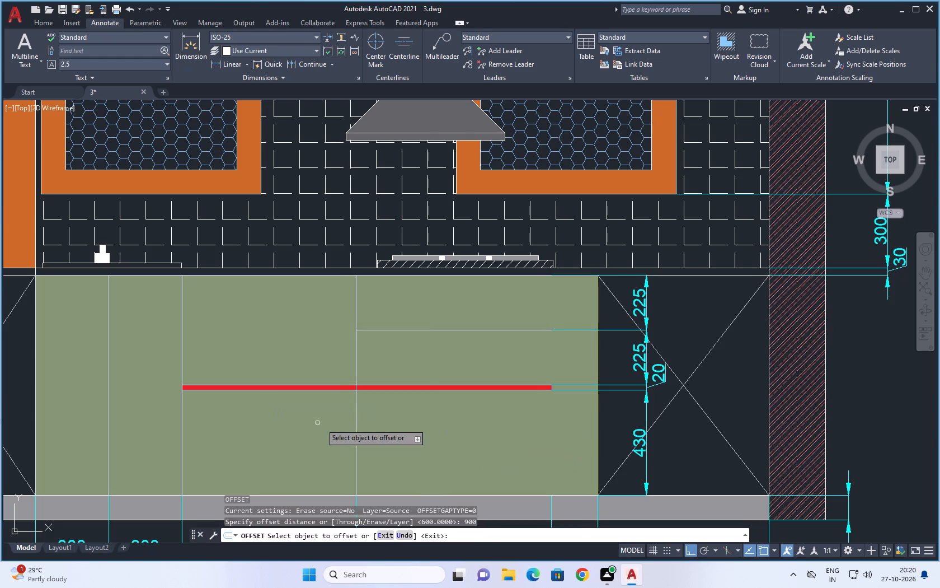
click(355, 414)
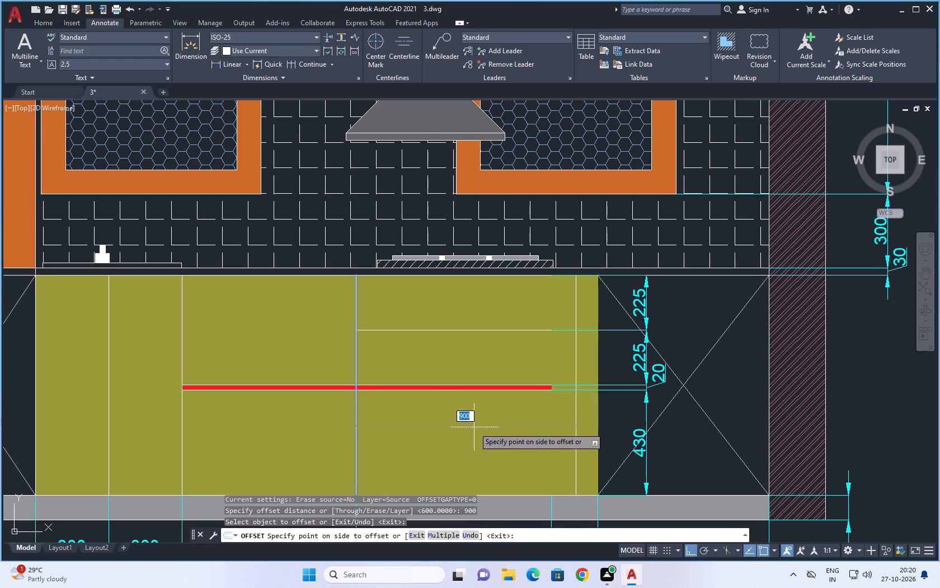
click(476, 427)
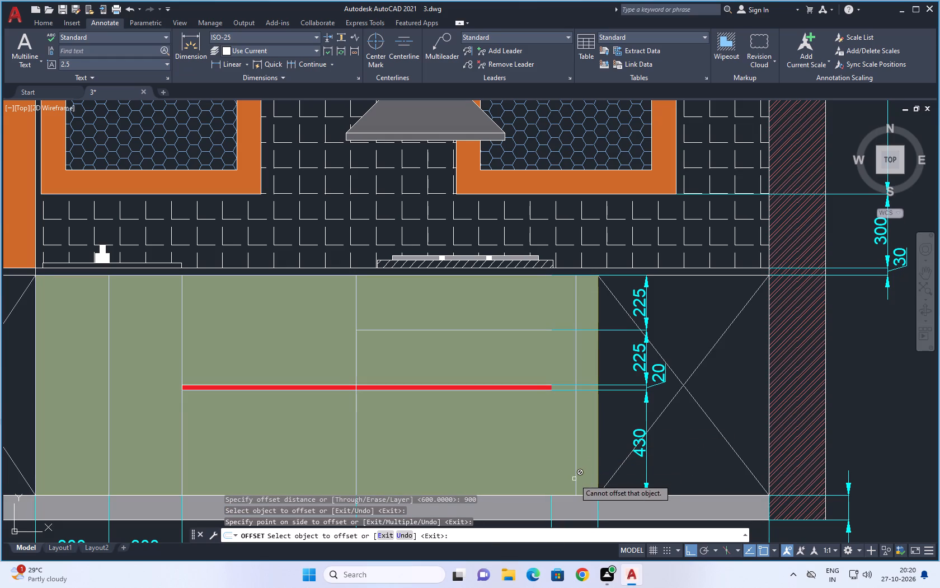
key(space)
Offset the drawer stack's new far edge line by 190 towards the crossed corner cabinet.
key(space)
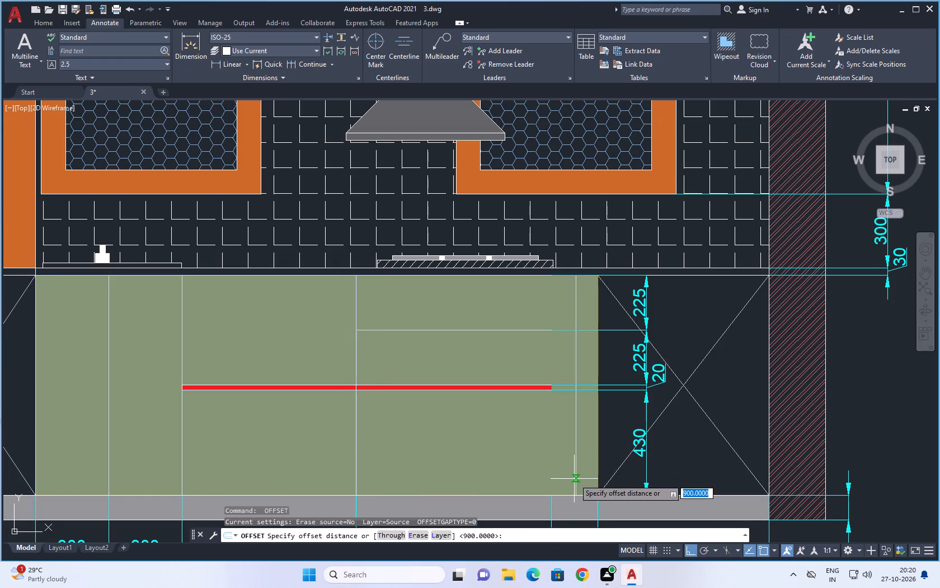
scroll(604, 416, down, 2)
scroll(617, 415, up, 1)
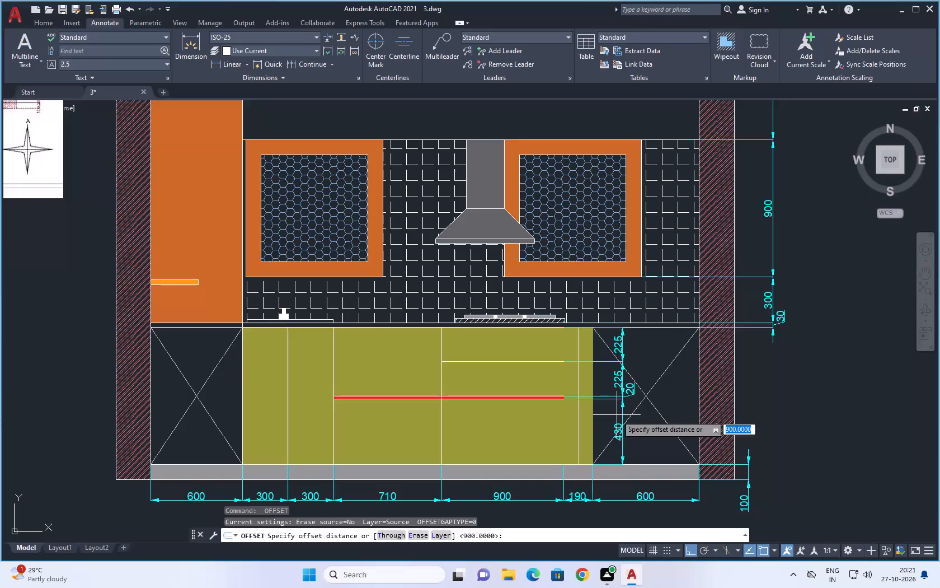
text(190)
key(space)
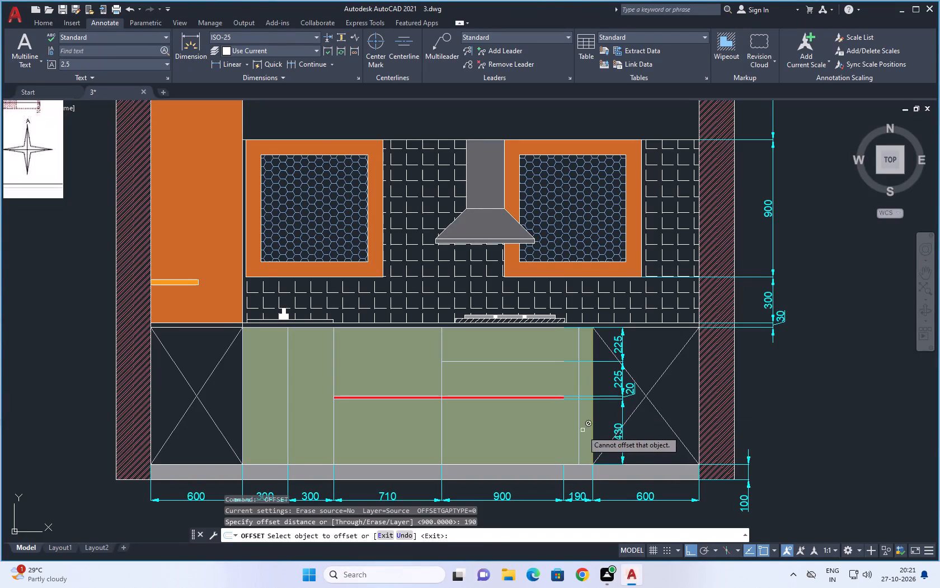
click(579, 433)
click(610, 423)
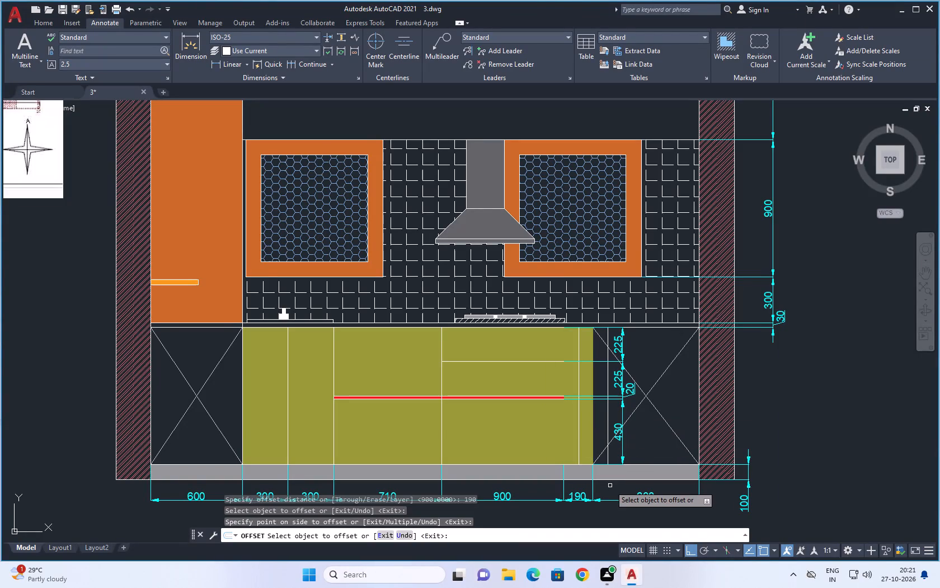
key(Escape)
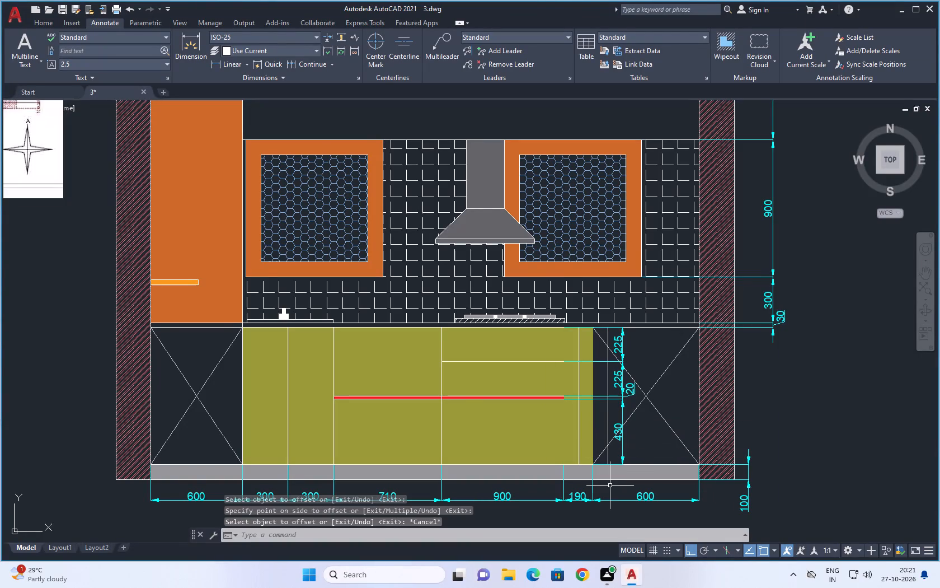
Delete the red solid hatch of the strip between the drawers and the olive solid hatch of the base cabinets.
scroll(563, 395, up, 5)
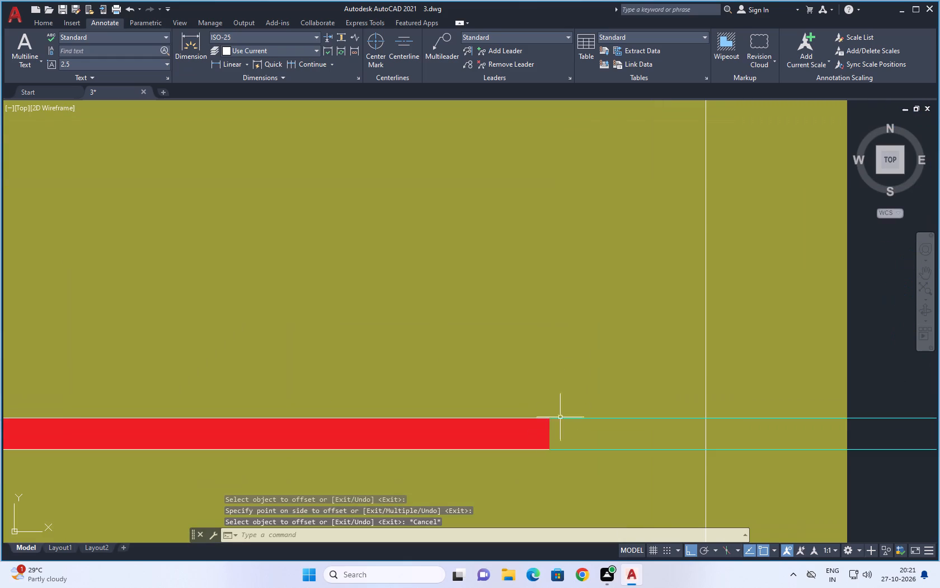
click(549, 438)
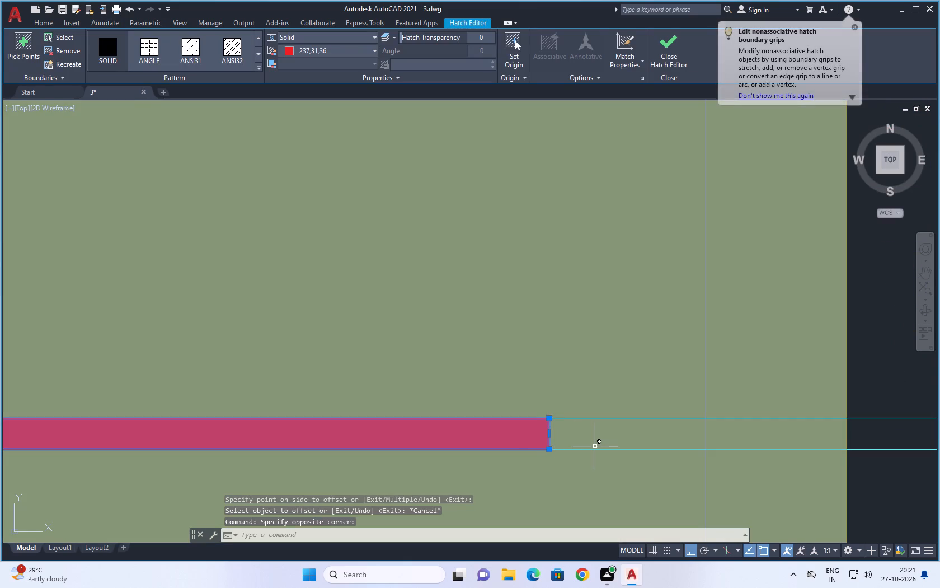
key(Delete)
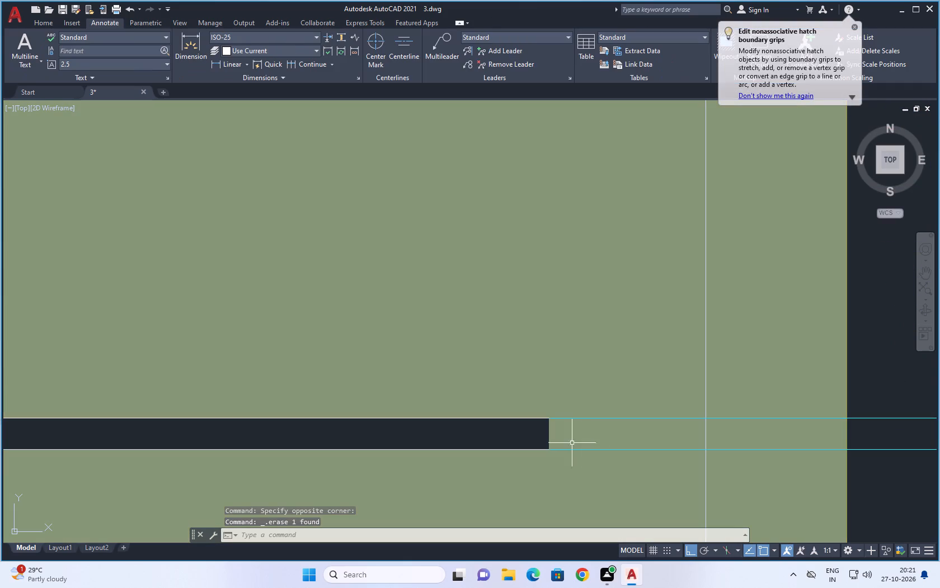
click(556, 361)
scroll(596, 366, down, 2)
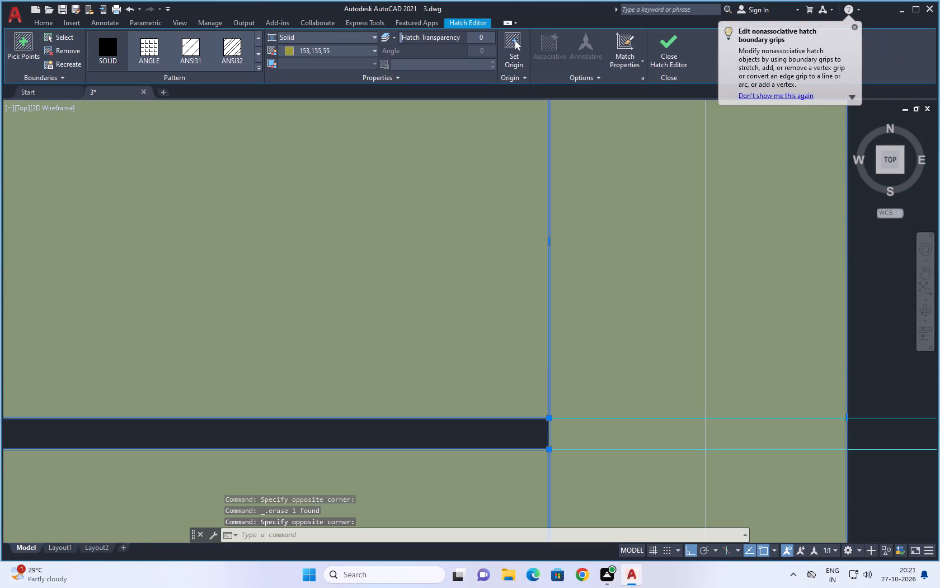
scroll(596, 366, down, 2)
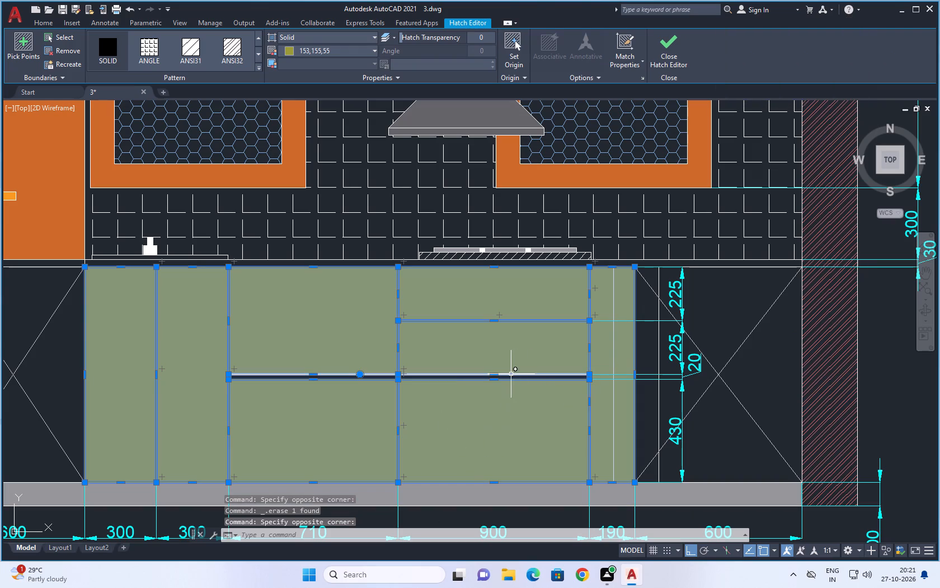
key(Delete)
Delete the 900, 190 and 600 width dimensions below the drawer stack, filler and adjoining crossed corner cabinet.
scroll(516, 374, down, 2)
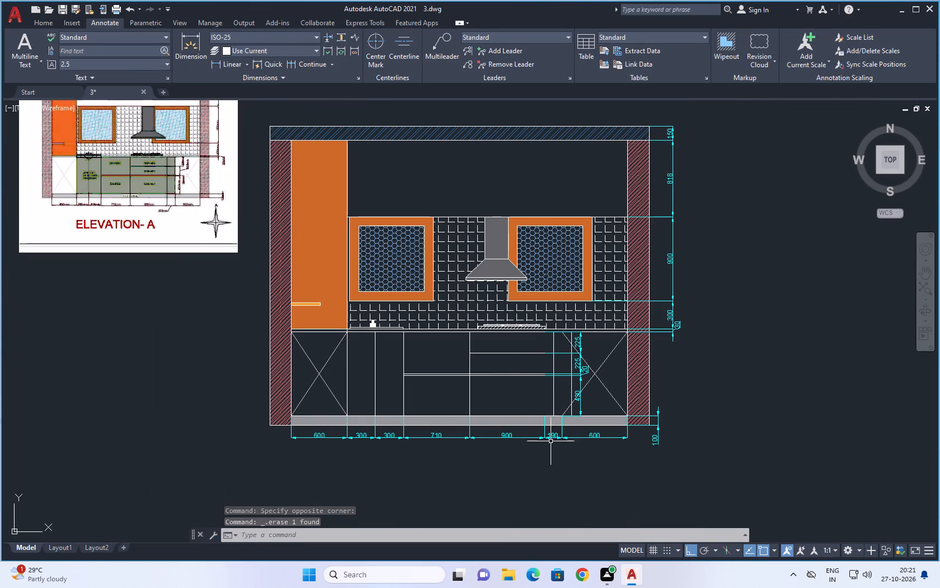
click(529, 438)
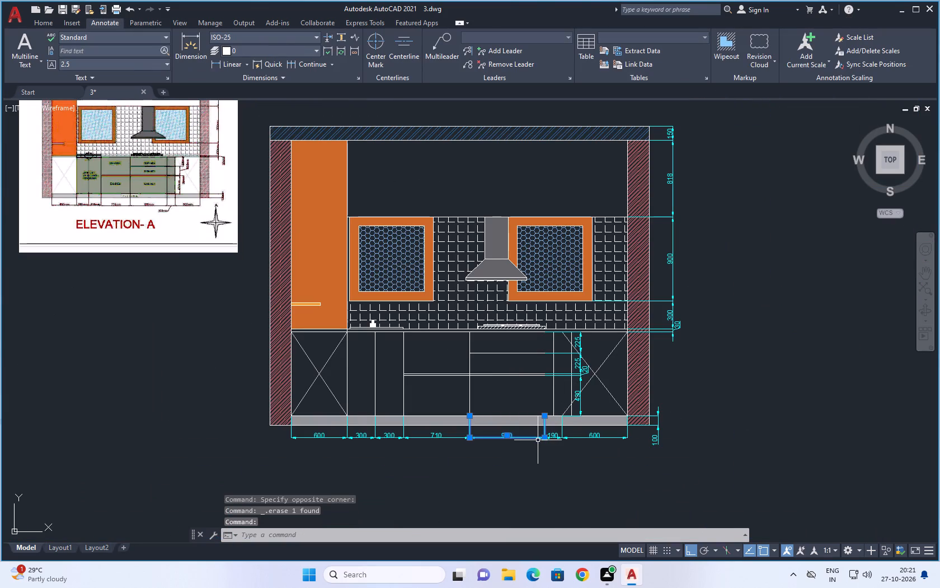
key(Delete)
click(554, 436)
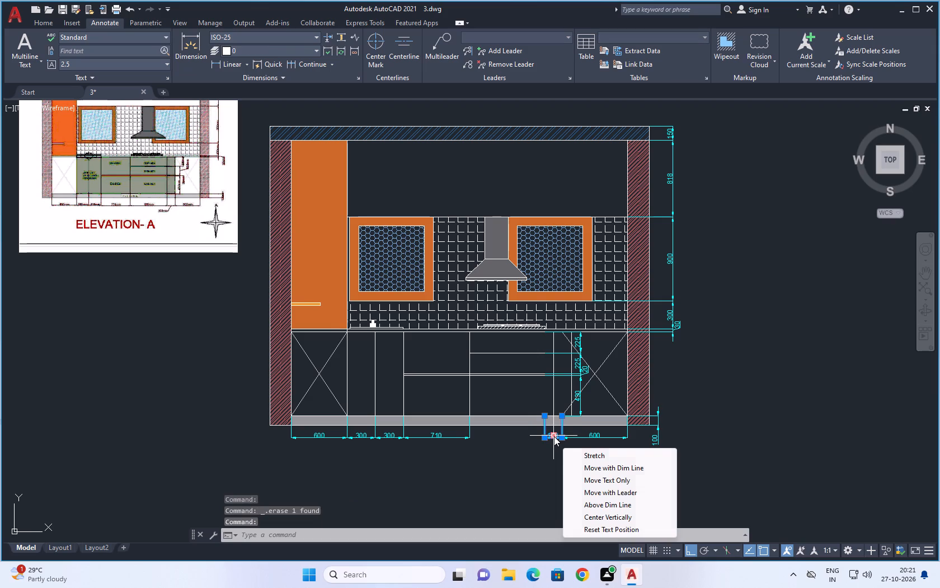
key(Delete)
key(Delete)
click(542, 477)
click(544, 477)
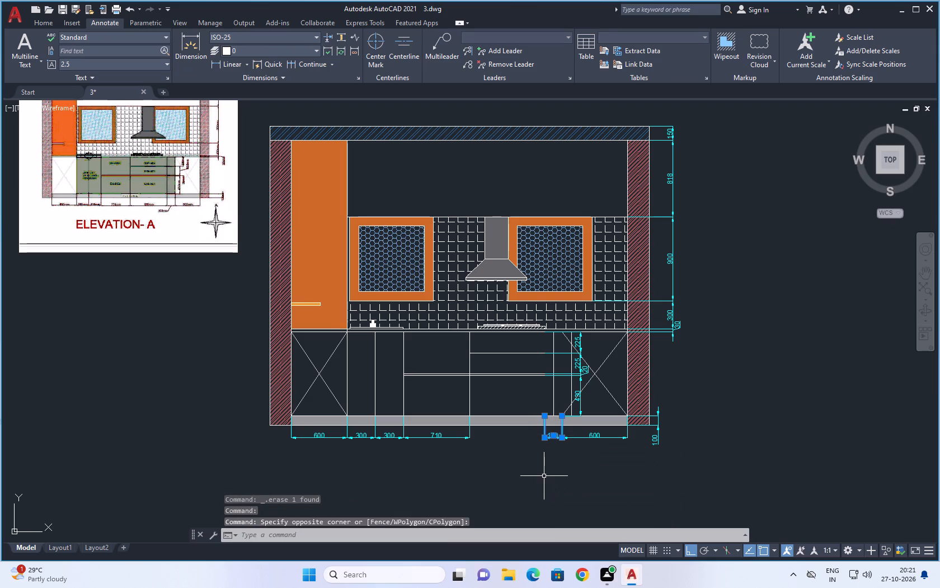
key(Delete)
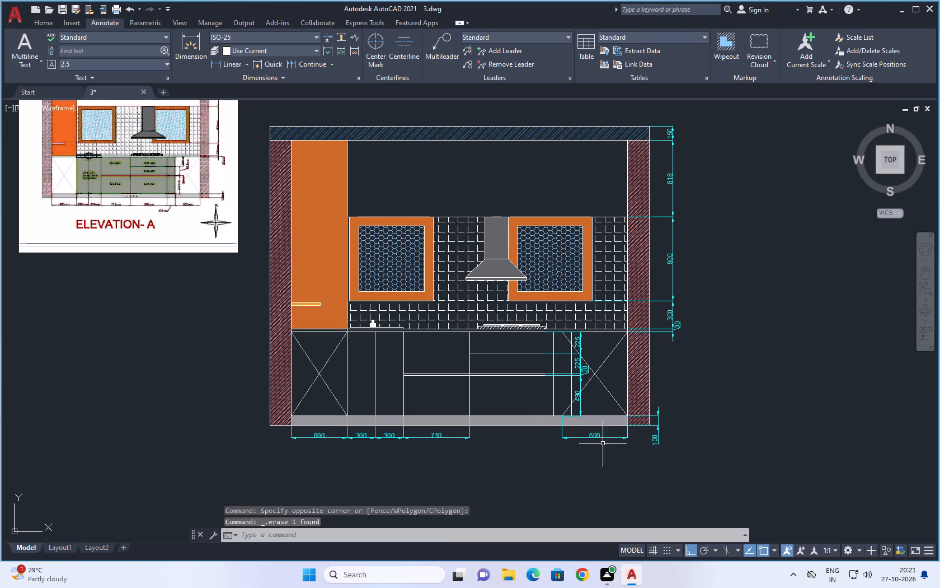
click(596, 436)
key(Delete)
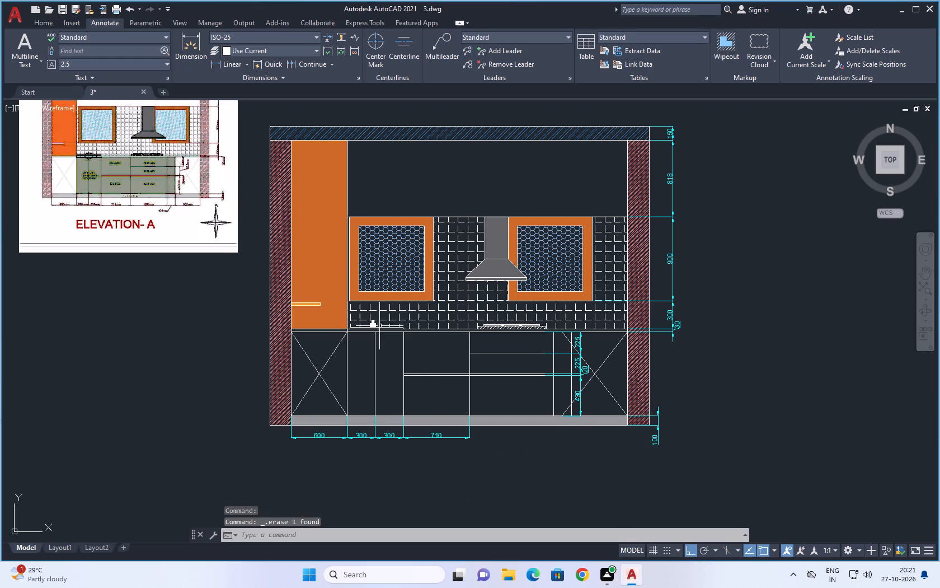
Add a horizontal linear dimension from the drawer stack's near edge to its new far edge, in line with the existing chain.
click(217, 63)
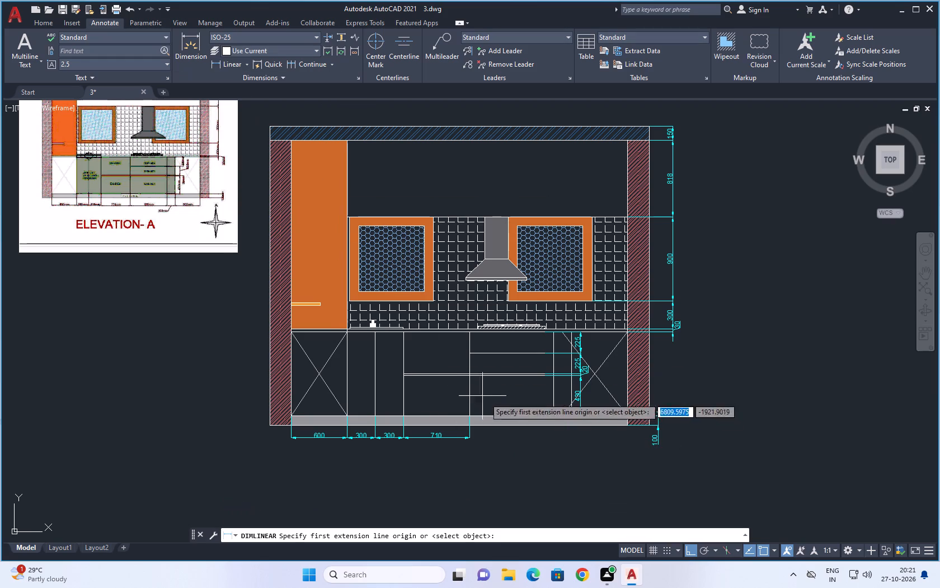
click(469, 414)
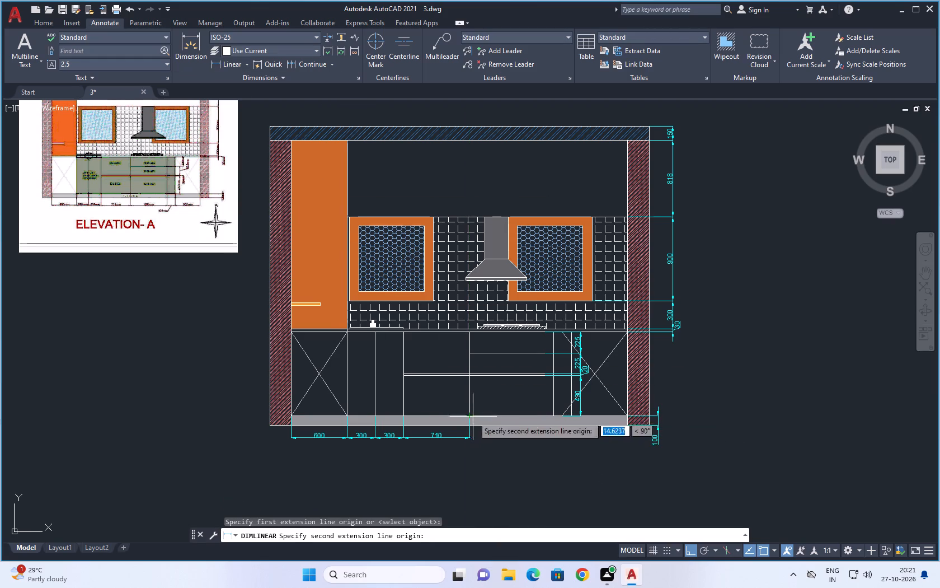
click(554, 415)
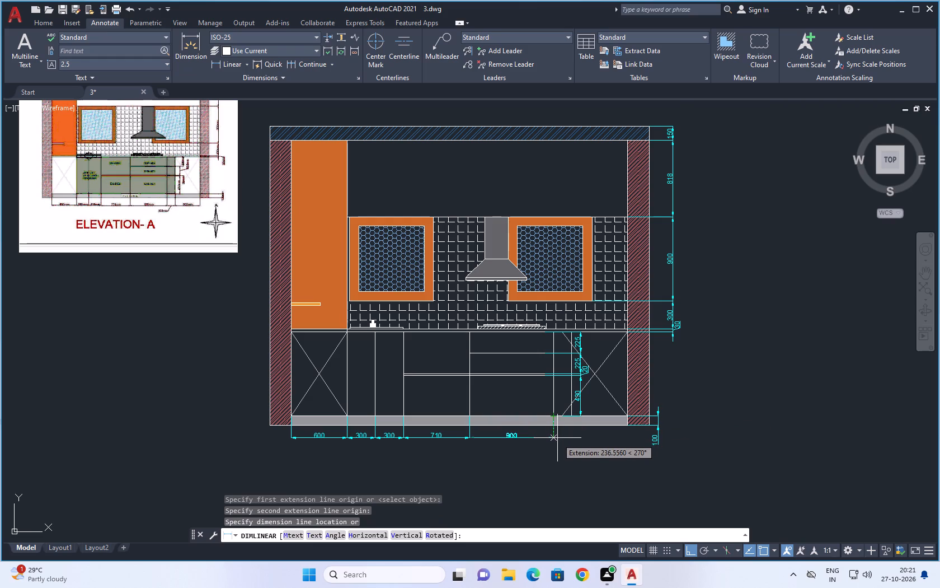
click(557, 438)
Continue the width dimension chain from the 900 drawer stack with 190 for the filler and 600 for the crossed corner cabinet.
click(297, 63)
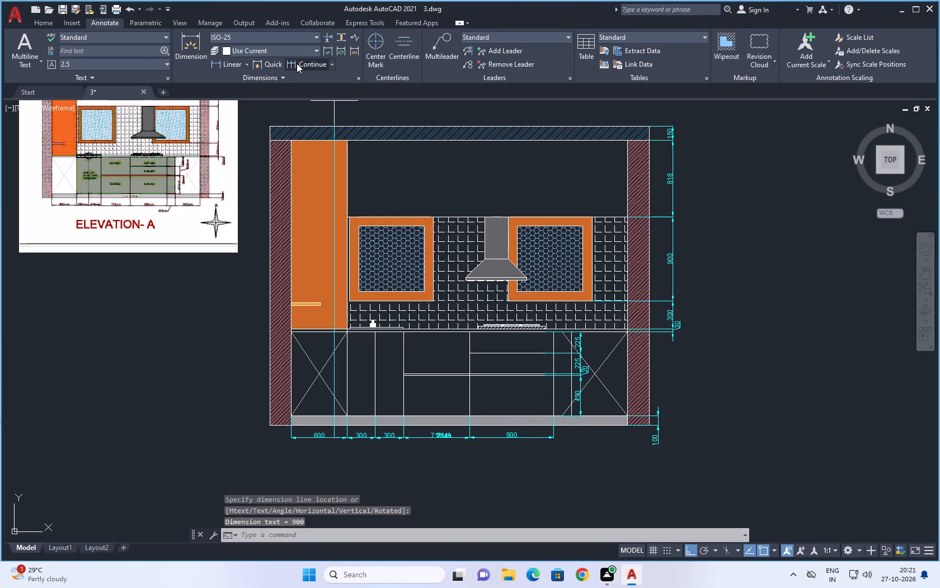
click(572, 417)
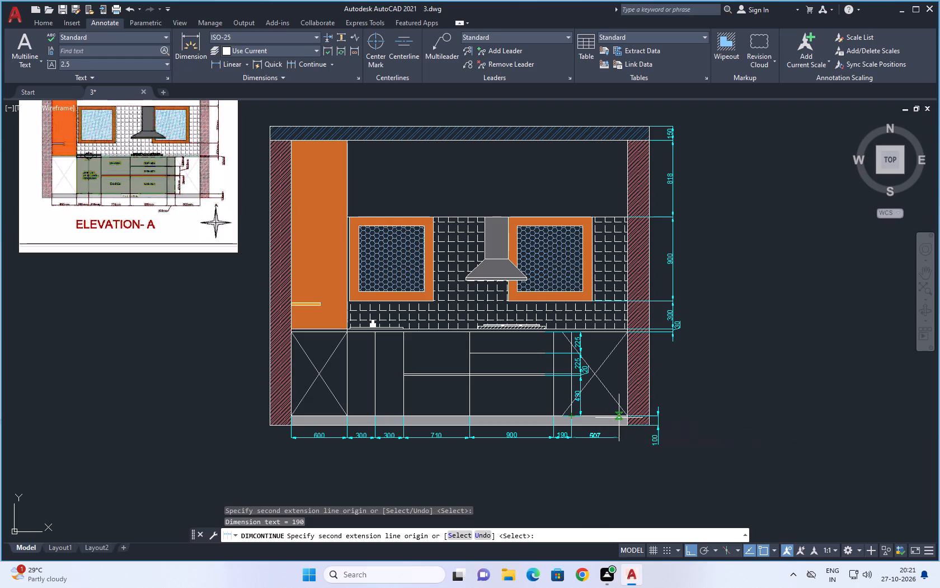
click(626, 418)
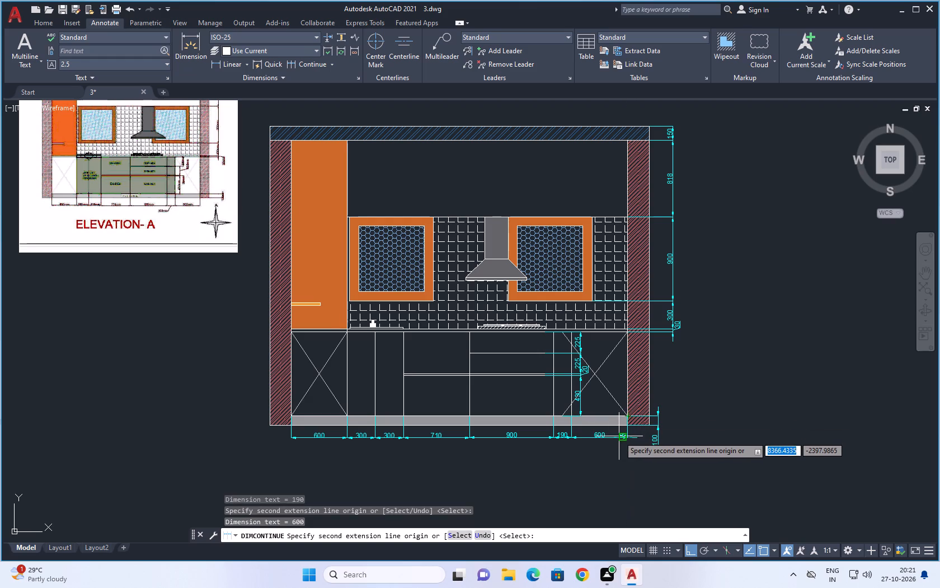
key(space)
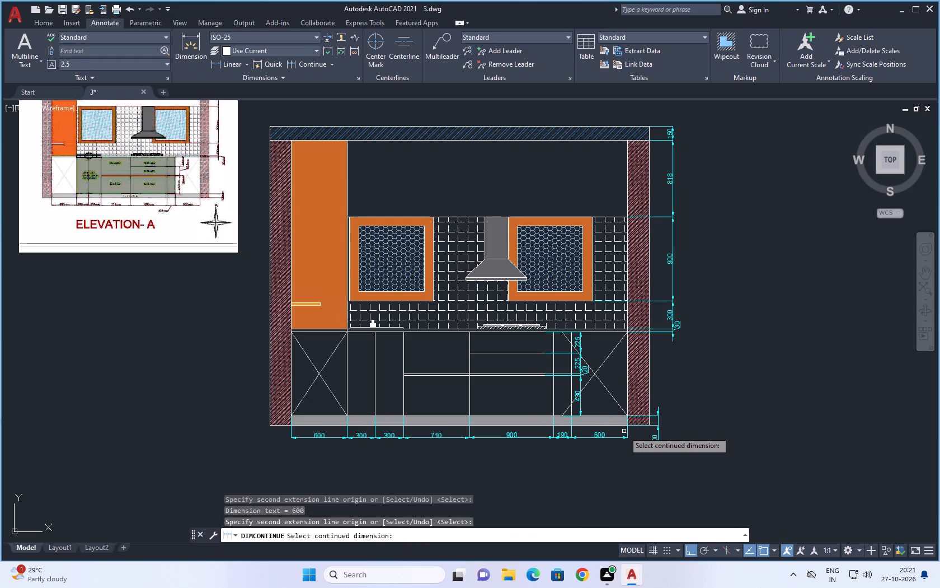
Examine the base cabinets, drawer labels and dimensions in the Elevation A reference image against the drawn elevation.
scroll(624, 431, down, 1)
scroll(340, 307, up, 3)
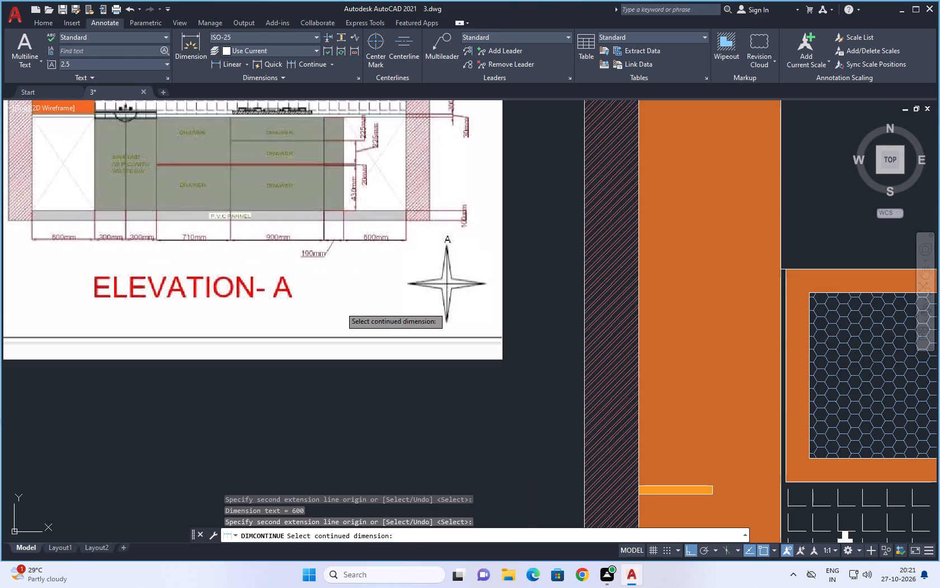
scroll(340, 307, down, 3)
scroll(335, 305, up, 1)
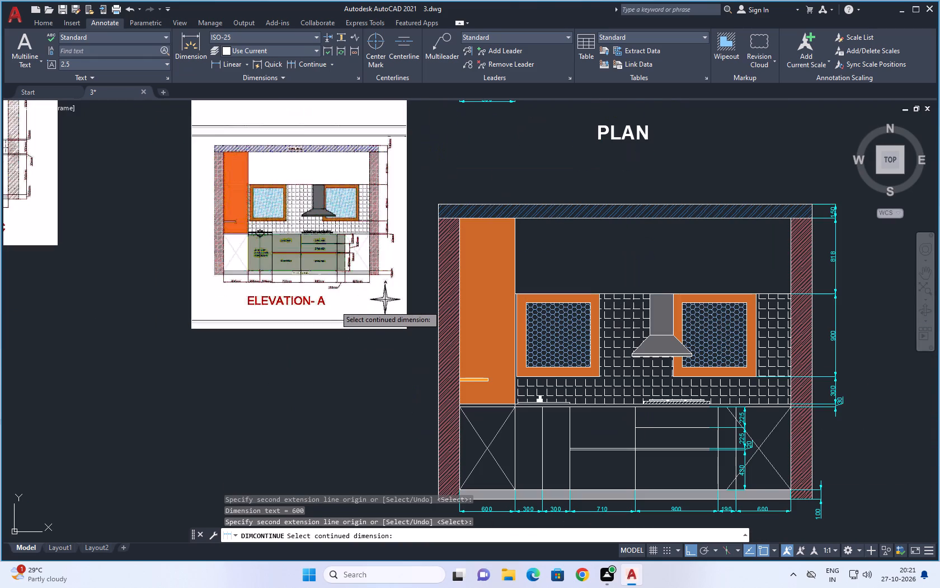
scroll(335, 279, up, 3)
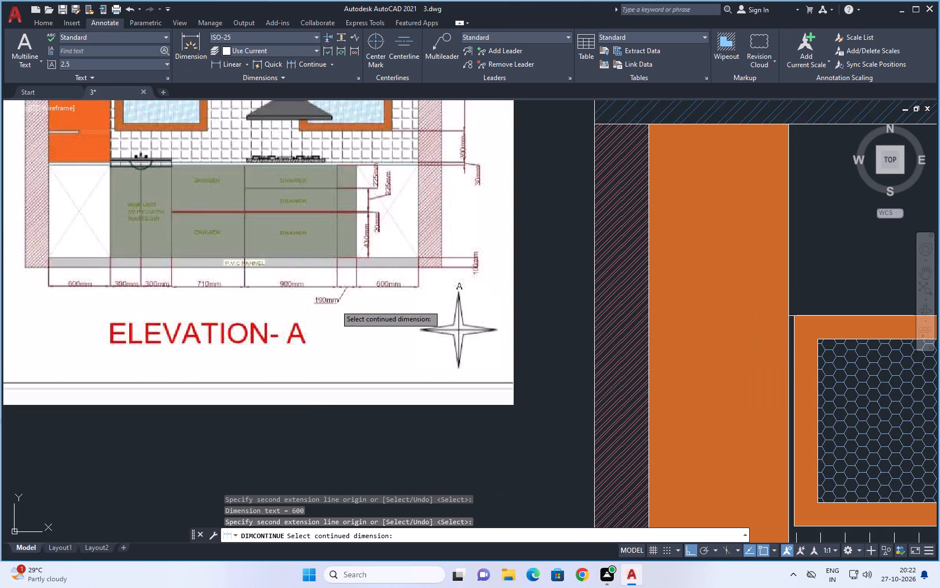
scroll(335, 305, up, 1)
scroll(334, 304, down, 6)
scroll(545, 435, up, 3)
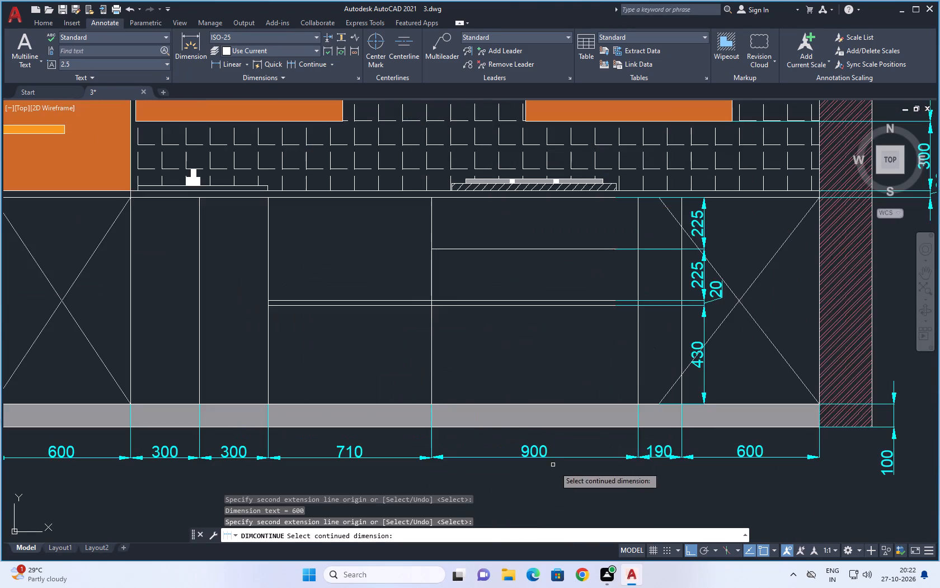
scroll(626, 461, down, 3)
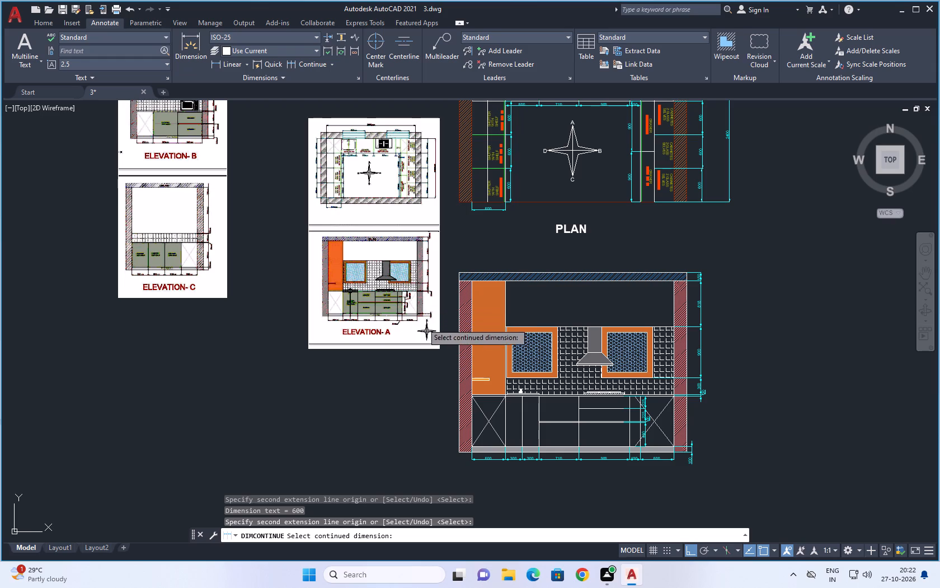
scroll(377, 312, up, 1)
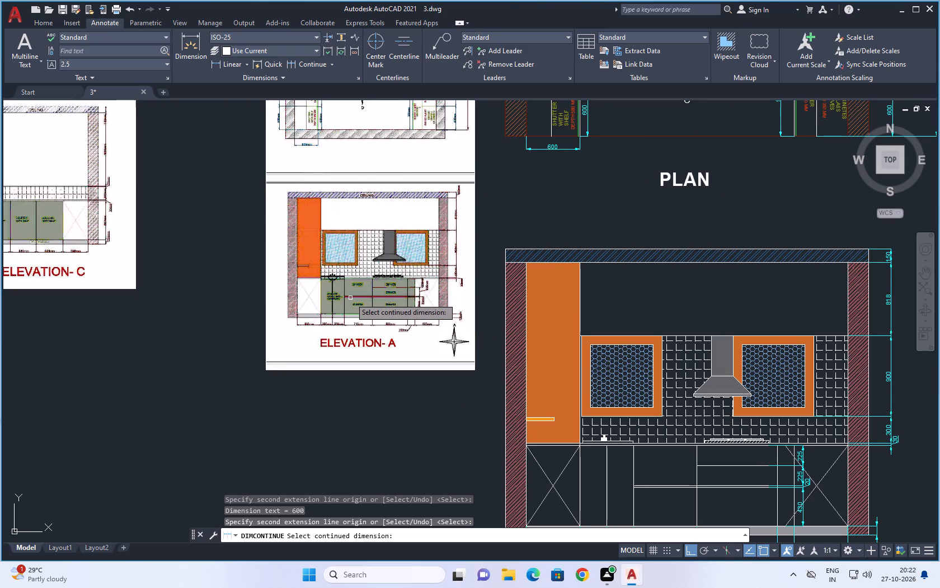
scroll(337, 293, up, 3)
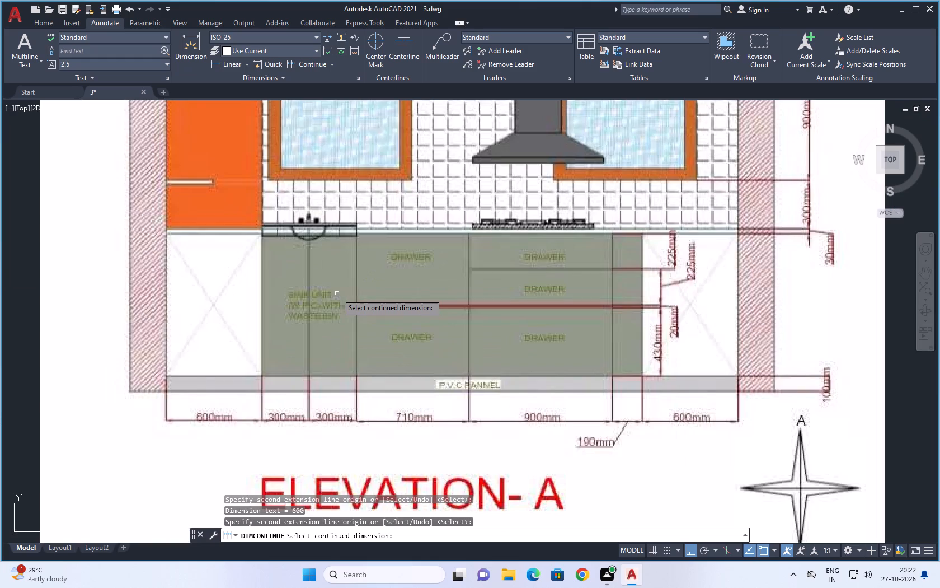
scroll(337, 293, down, 4)
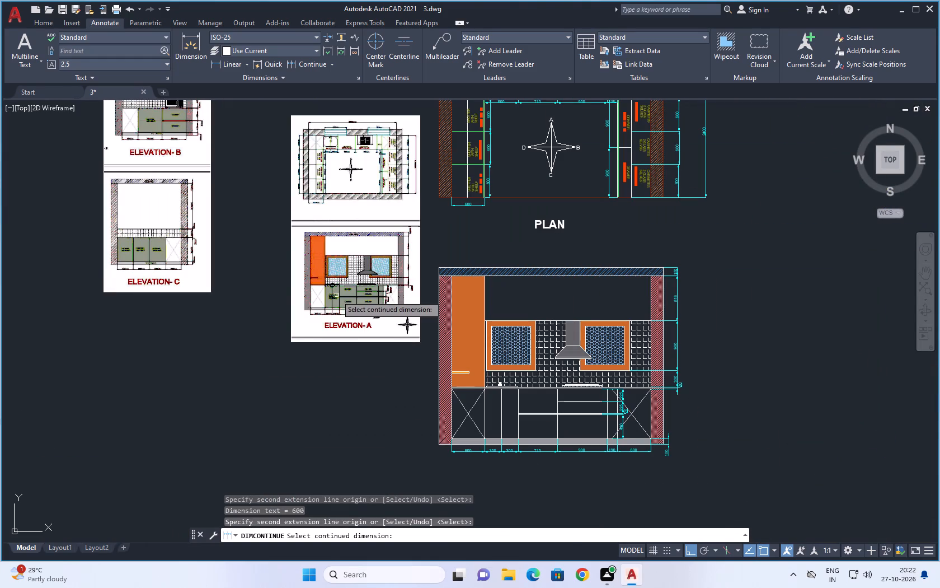
scroll(319, 293, up, 3)
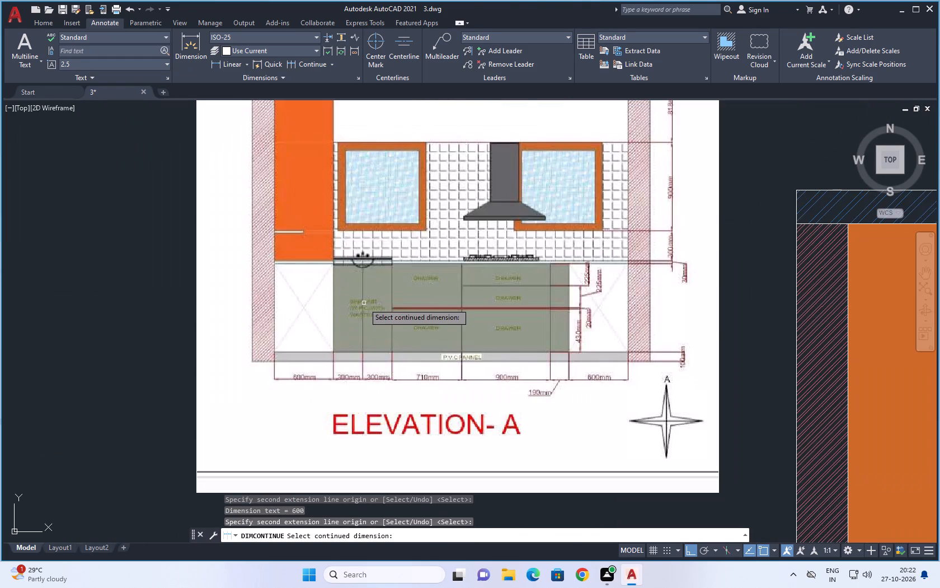
scroll(364, 303, up, 3)
scroll(377, 303, down, 7)
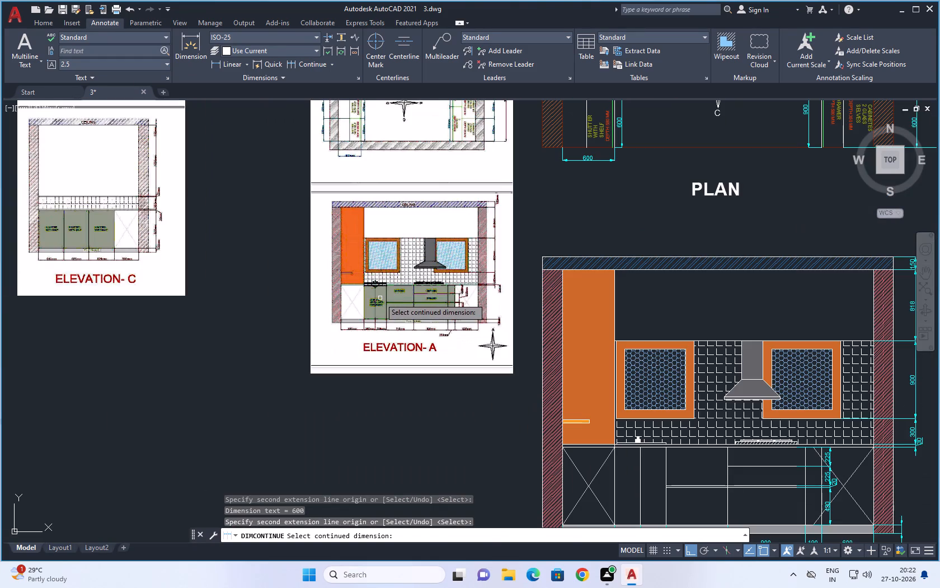
key(space)
scroll(375, 306, up, 4)
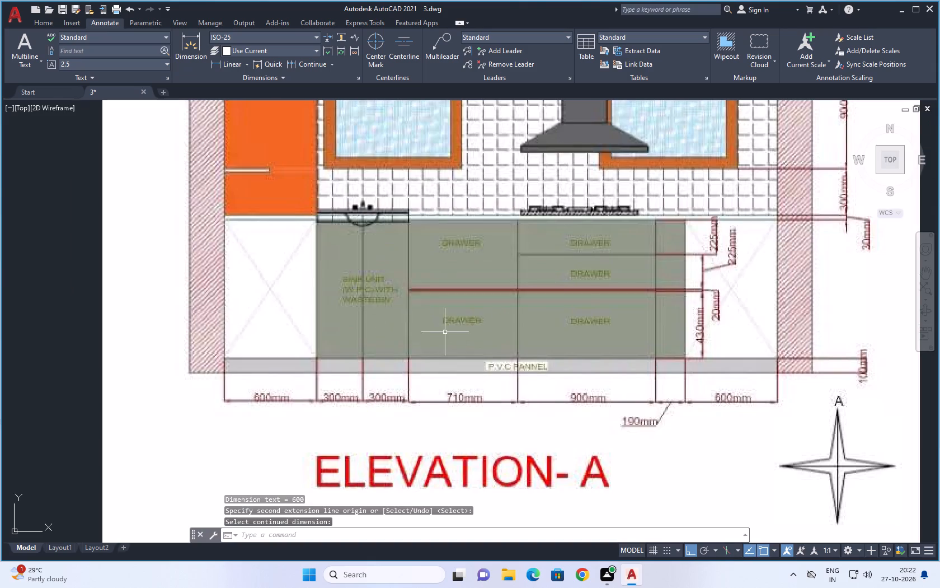
scroll(382, 284, up, 2)
scroll(382, 284, down, 2)
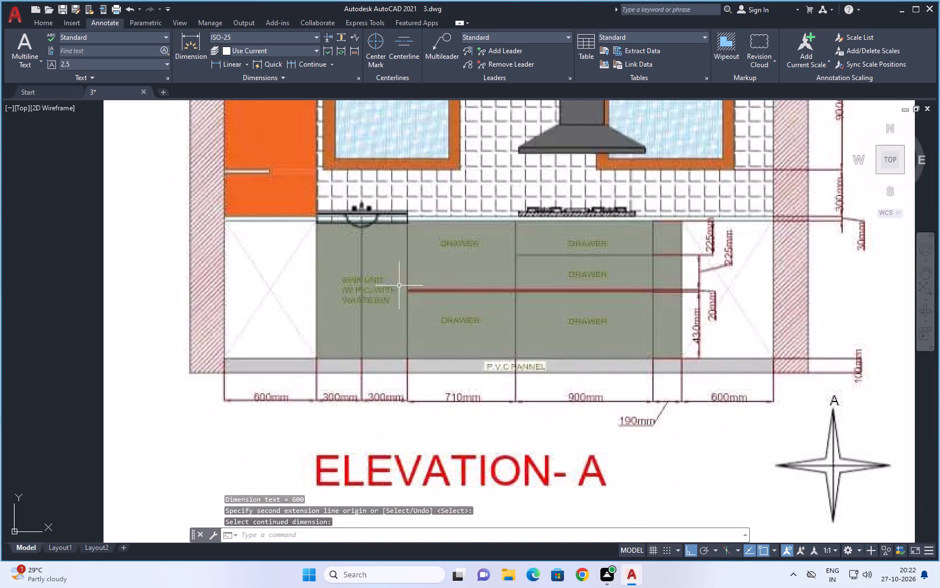
scroll(478, 327, down, 1)
scroll(569, 279, up, 1)
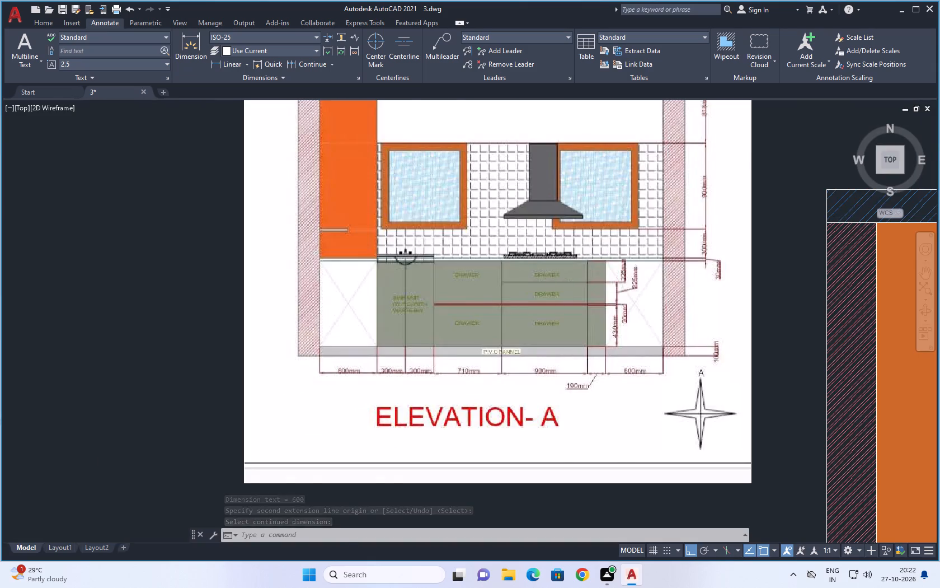
scroll(569, 279, up, 1)
scroll(569, 279, down, 2)
scroll(466, 283, down, 2)
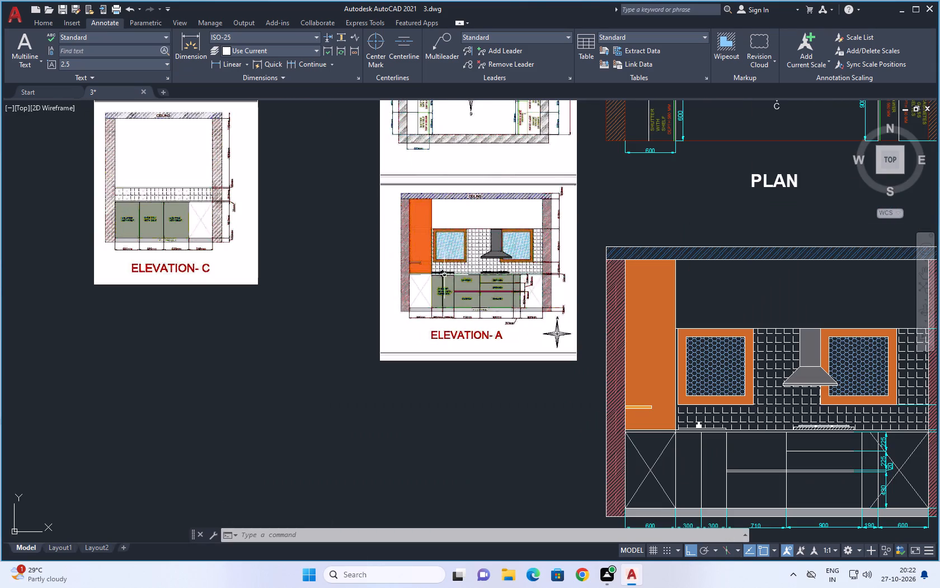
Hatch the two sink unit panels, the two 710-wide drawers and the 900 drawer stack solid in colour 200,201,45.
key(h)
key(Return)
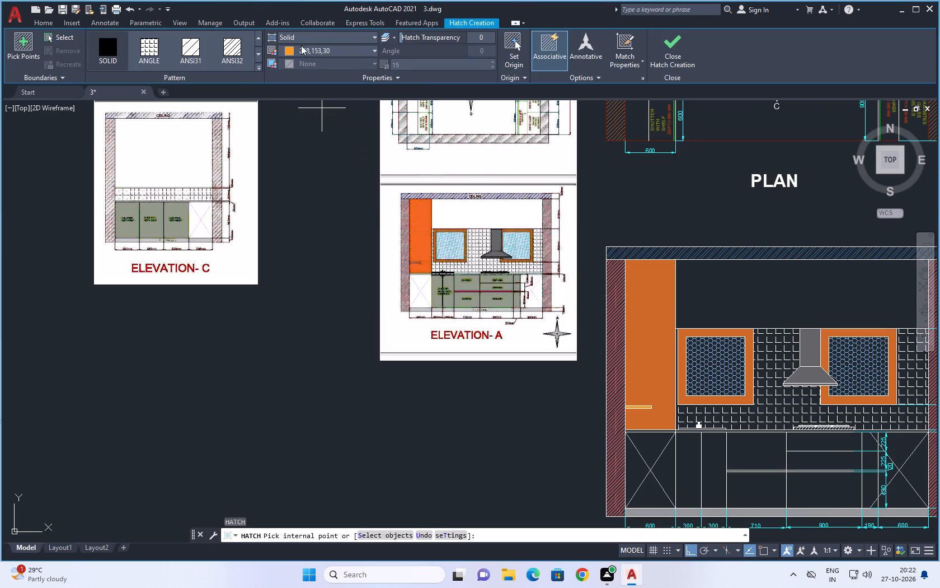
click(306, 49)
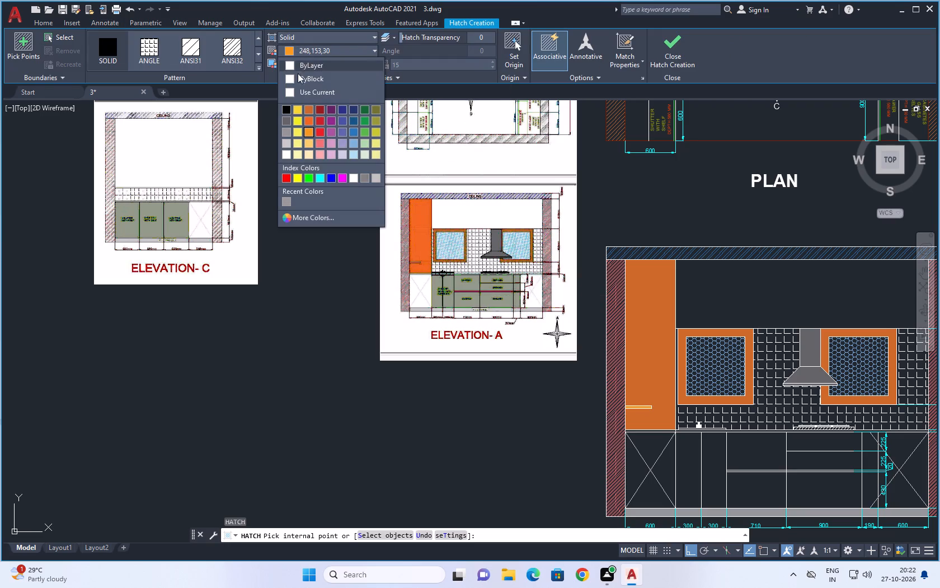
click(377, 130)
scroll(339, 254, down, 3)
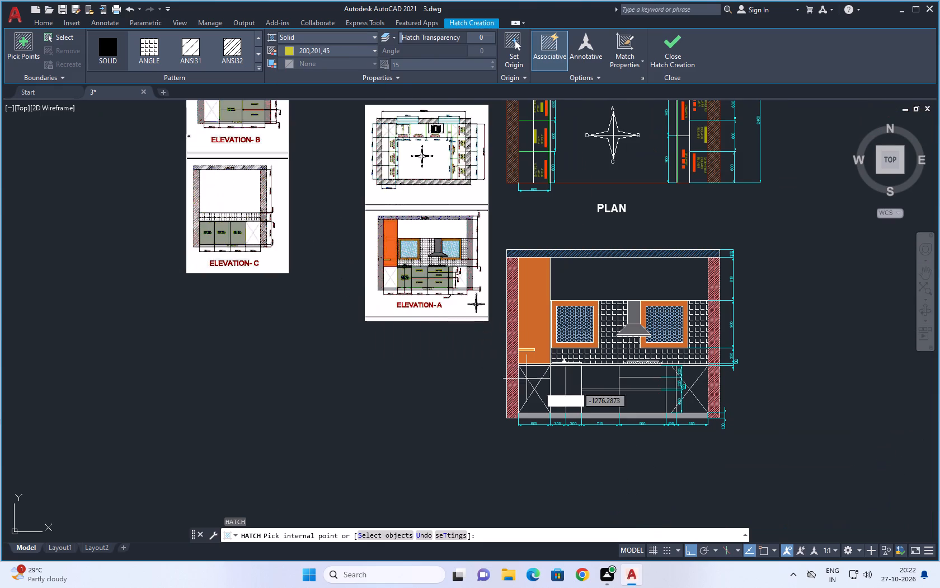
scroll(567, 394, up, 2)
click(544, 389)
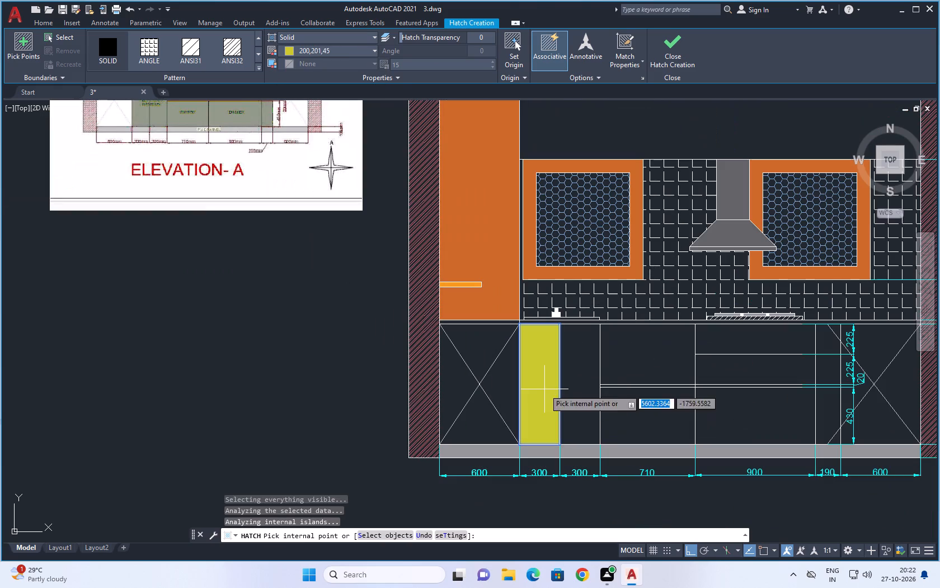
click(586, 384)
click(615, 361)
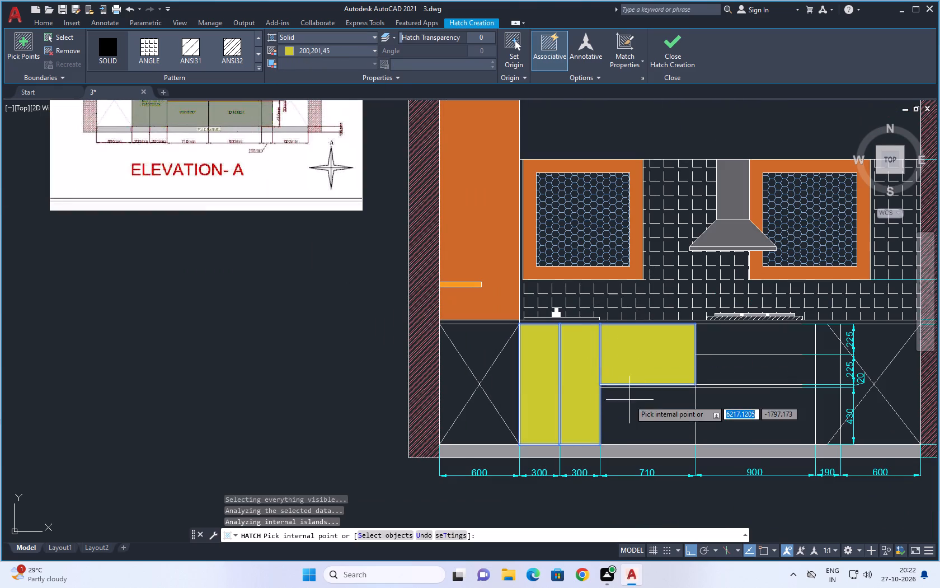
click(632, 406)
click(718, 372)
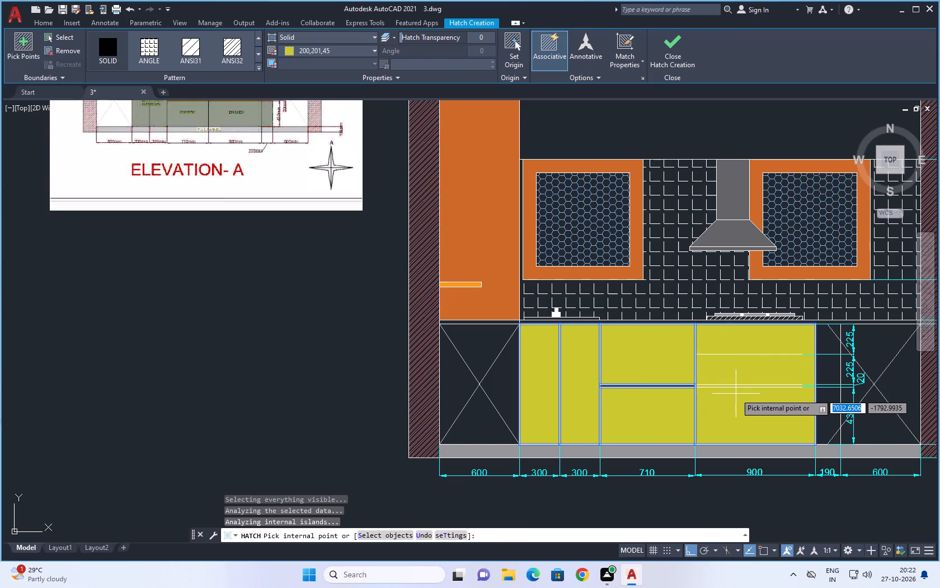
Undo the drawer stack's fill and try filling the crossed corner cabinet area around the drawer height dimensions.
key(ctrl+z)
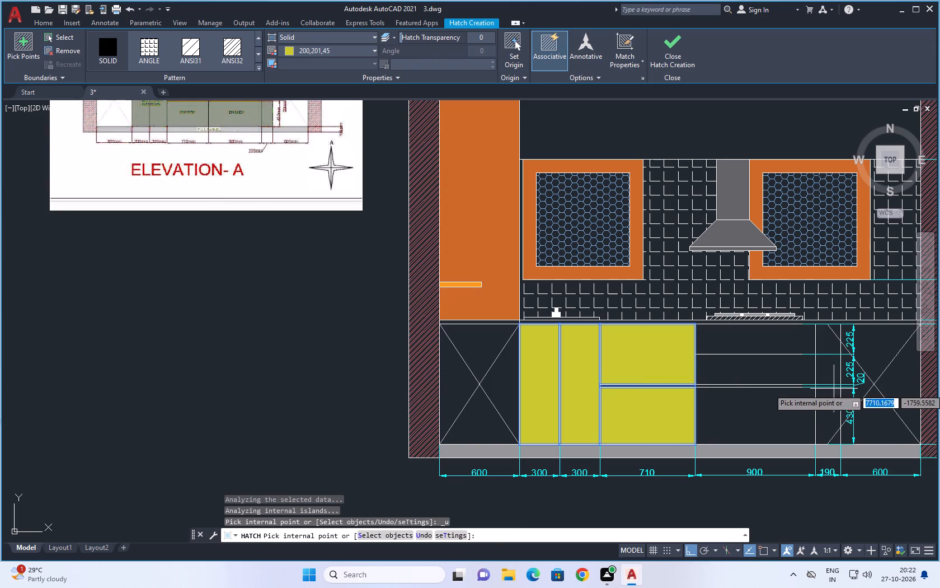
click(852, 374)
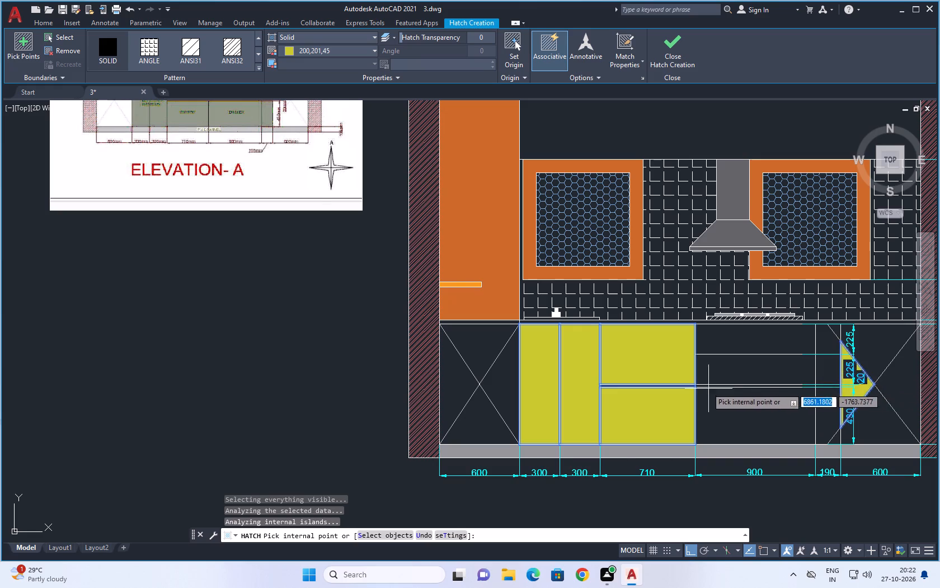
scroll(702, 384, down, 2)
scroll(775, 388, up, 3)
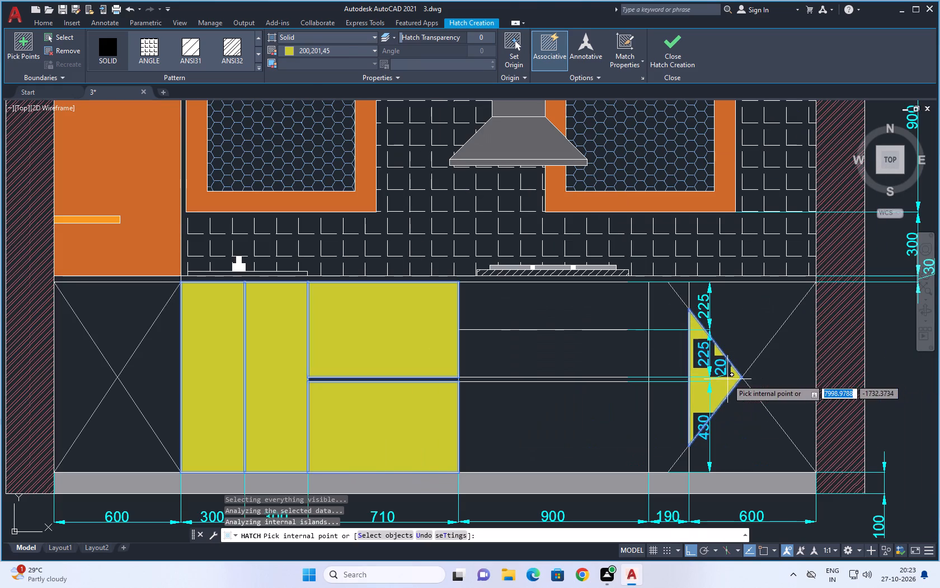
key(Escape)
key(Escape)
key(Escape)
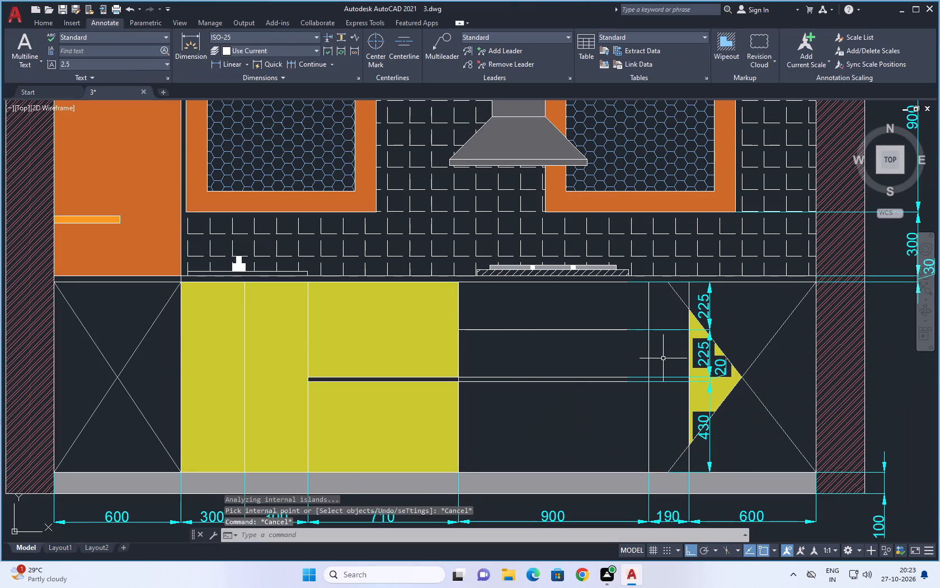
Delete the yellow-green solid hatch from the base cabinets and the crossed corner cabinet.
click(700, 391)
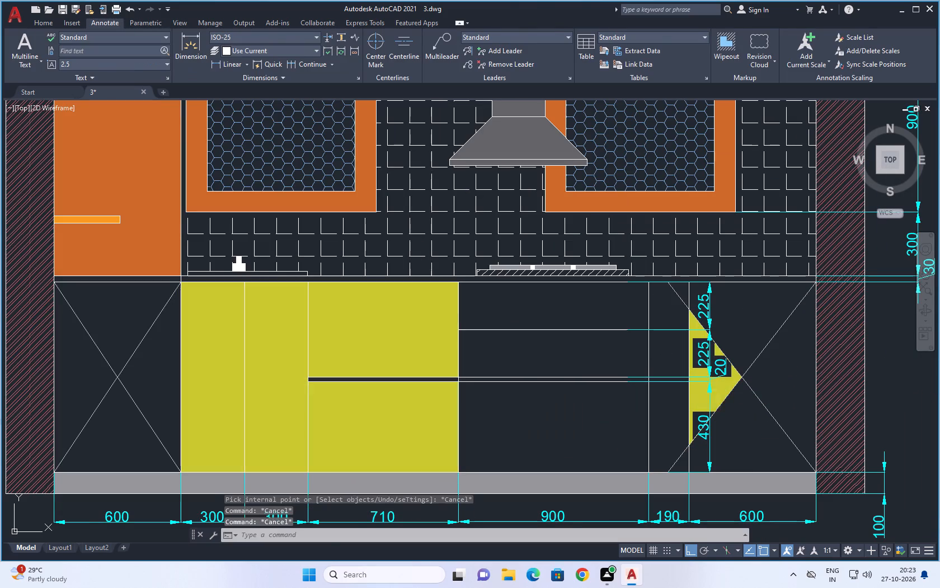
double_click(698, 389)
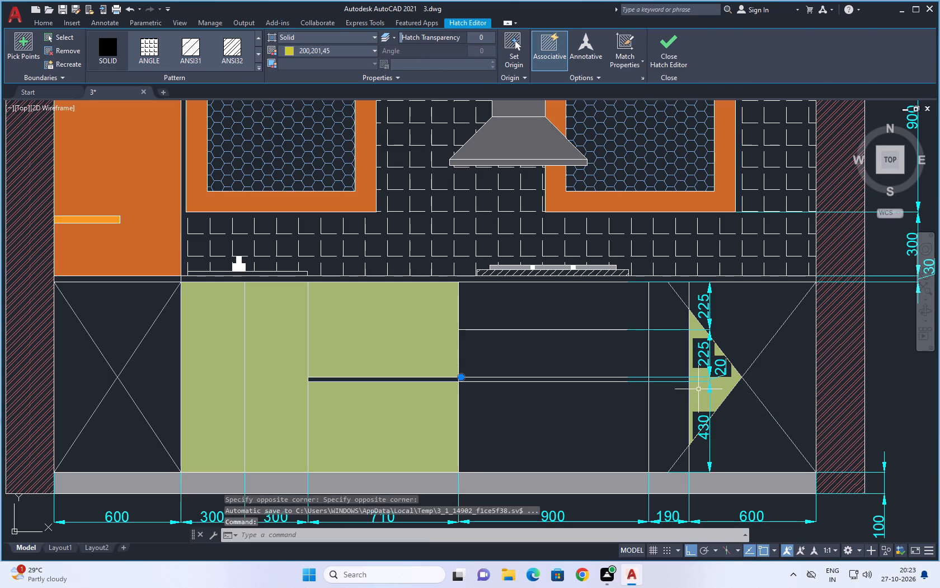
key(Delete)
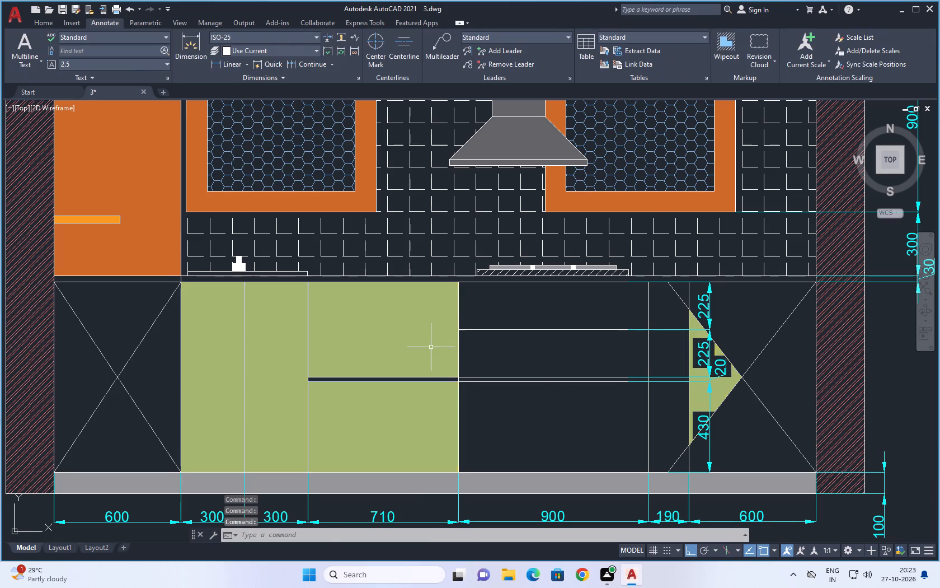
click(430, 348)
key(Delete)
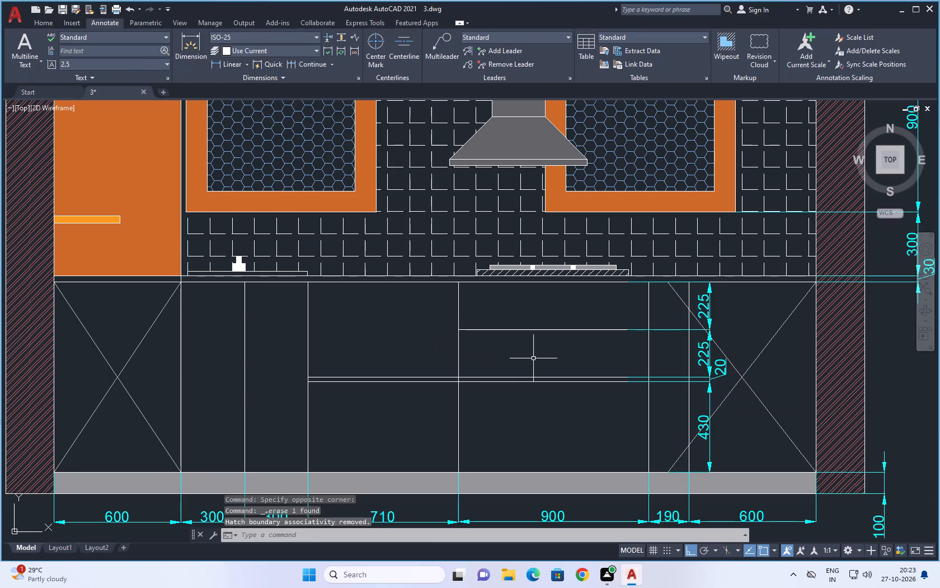
Delete the 225, 225, 20 and 430 drawer height dimensions overlapping the crossed corner cabinet.
drag(662, 318, 673, 377)
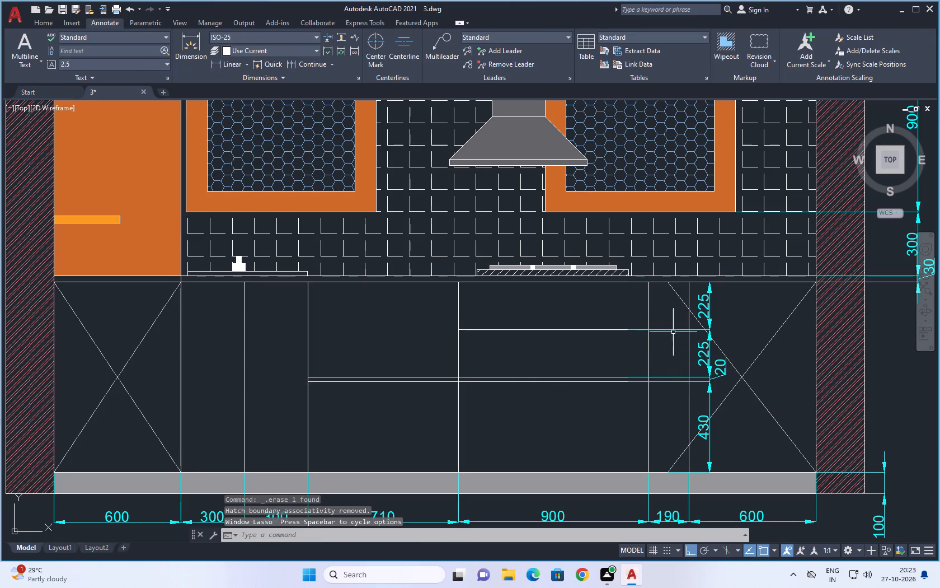
drag(675, 319, 666, 386)
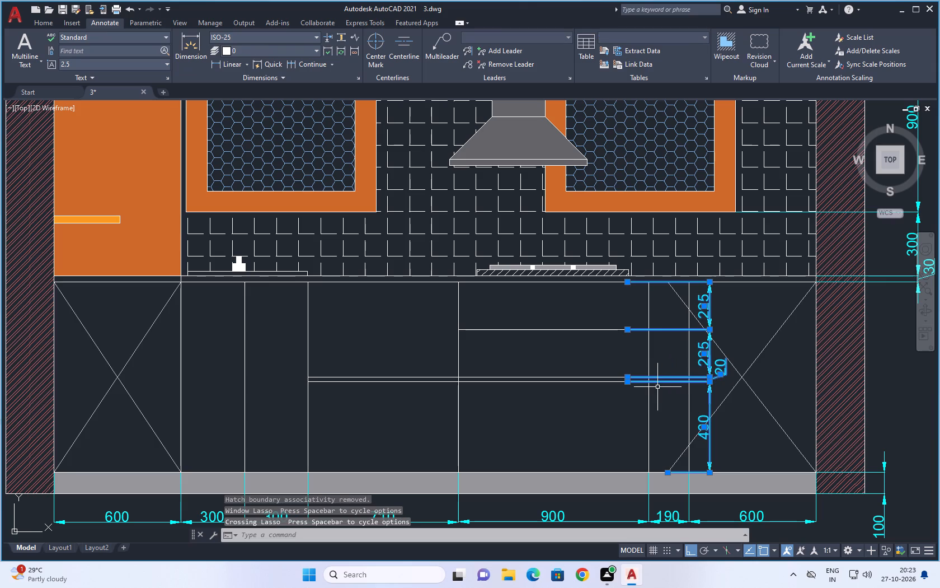
key(Delete)
scroll(644, 354, down, 2)
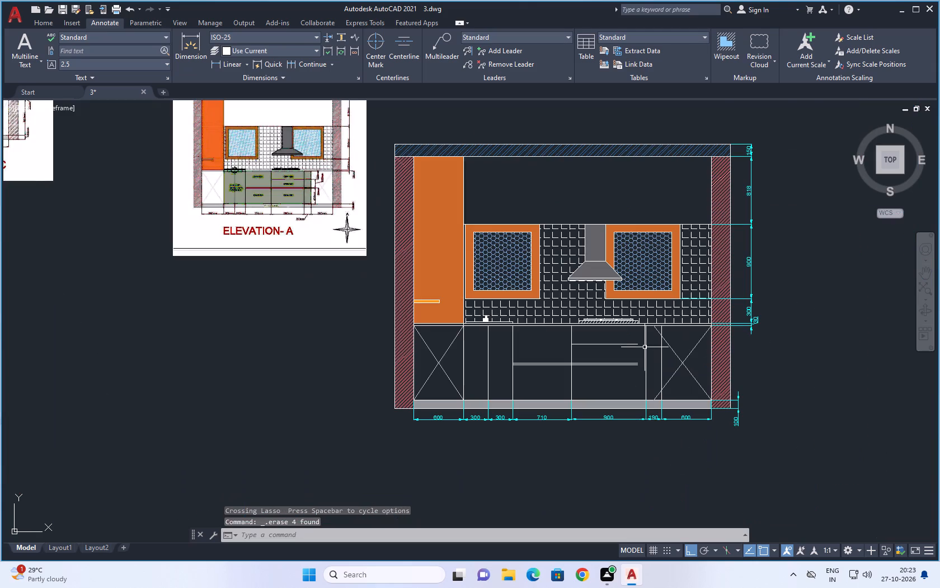
Extend the three horizontal drawer lines to the vertical division between the 900 and 190 base cabinets.
scroll(645, 342, up, 2)
key(Escape)
key(Escape)
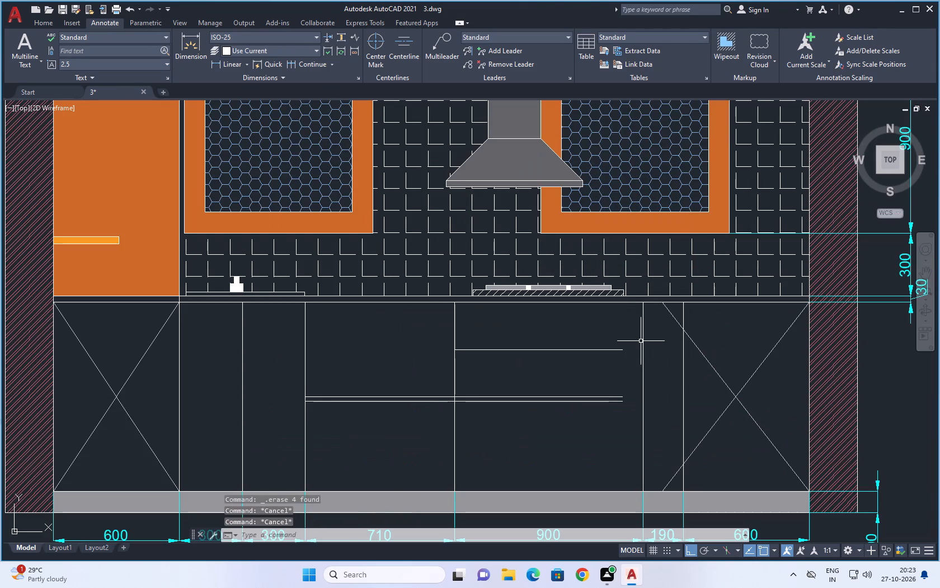
text(EX)
key(space)
key(space)
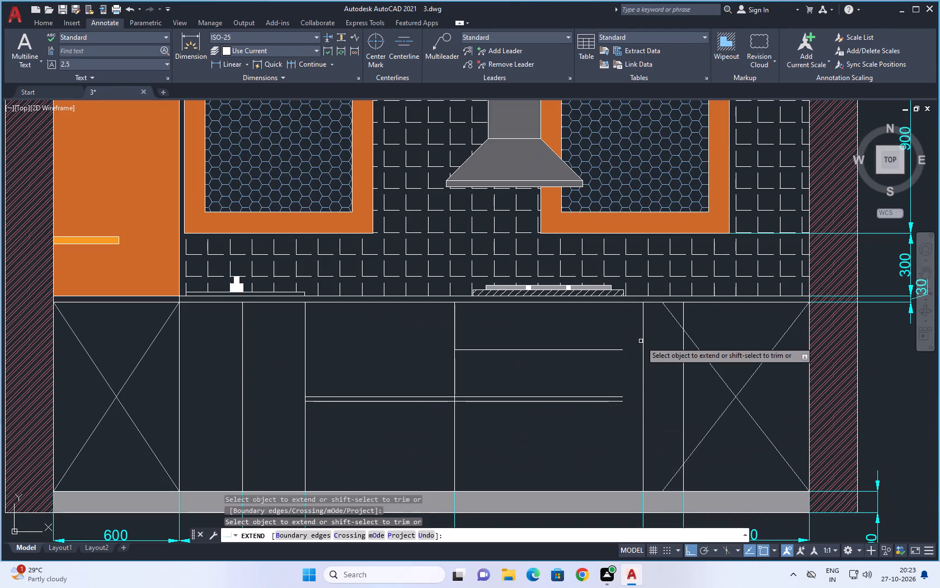
click(584, 350)
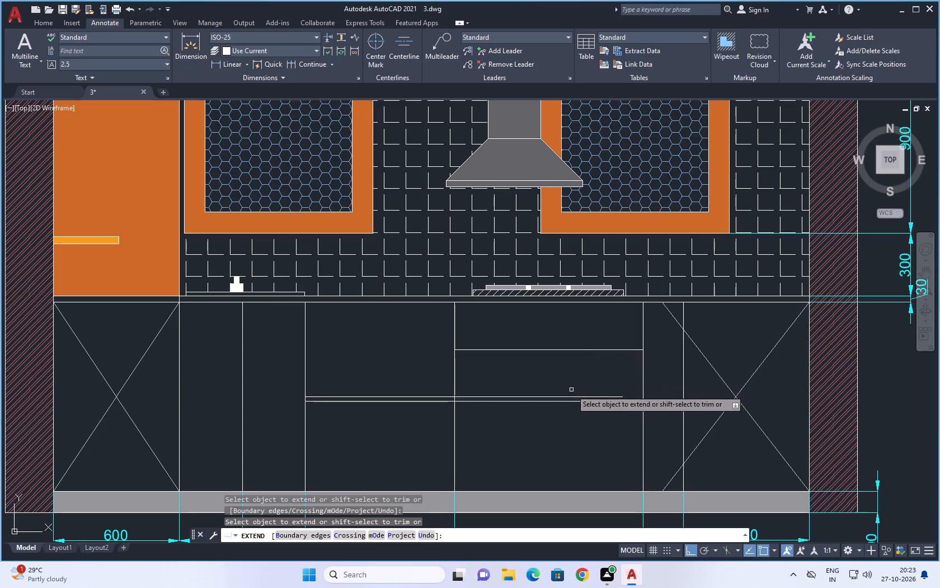
click(580, 398)
click(581, 401)
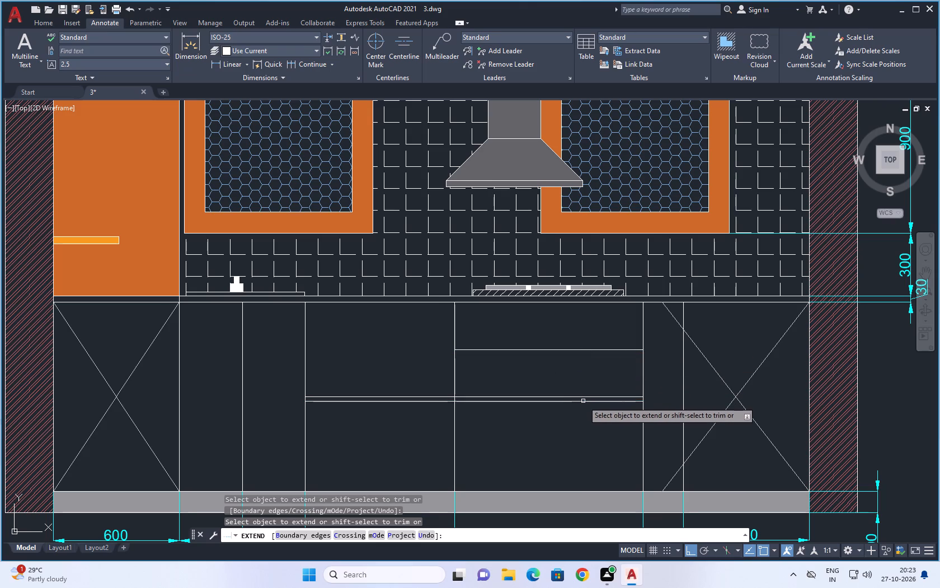
key(Escape)
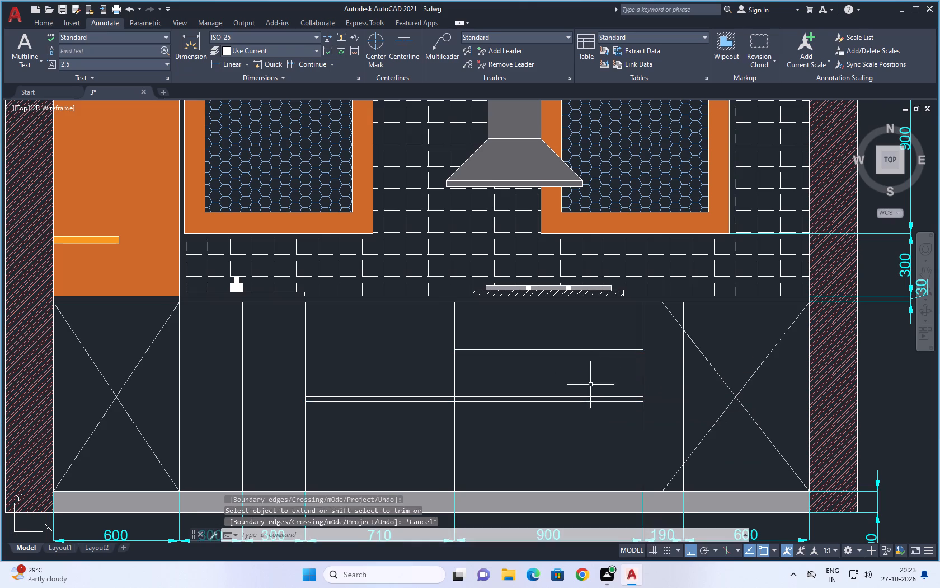
Delete the two misaligned diagonal cross lines from the corner base cabinet beside the 190 division.
scroll(612, 360, down, 4)
scroll(637, 349, up, 2)
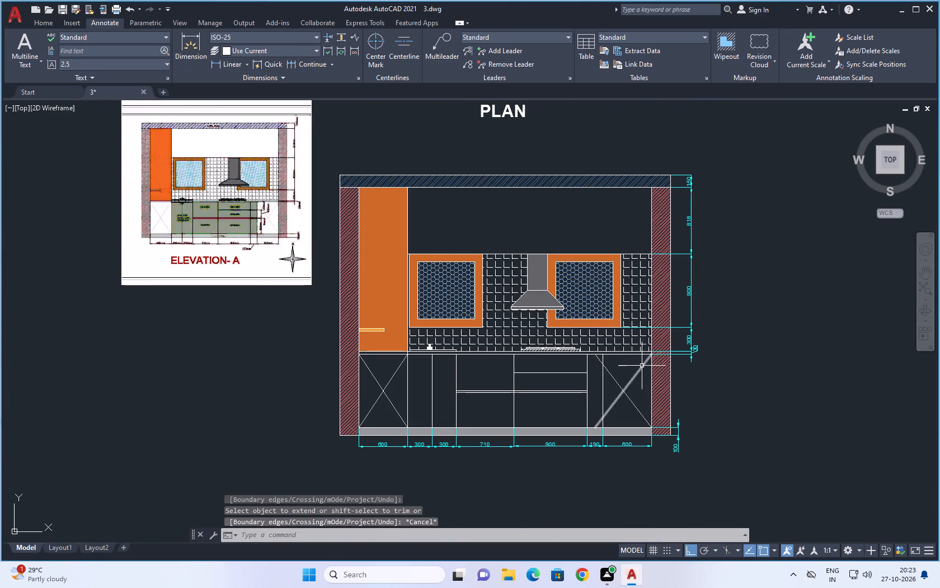
scroll(636, 374, up, 3)
drag(642, 384, 596, 487)
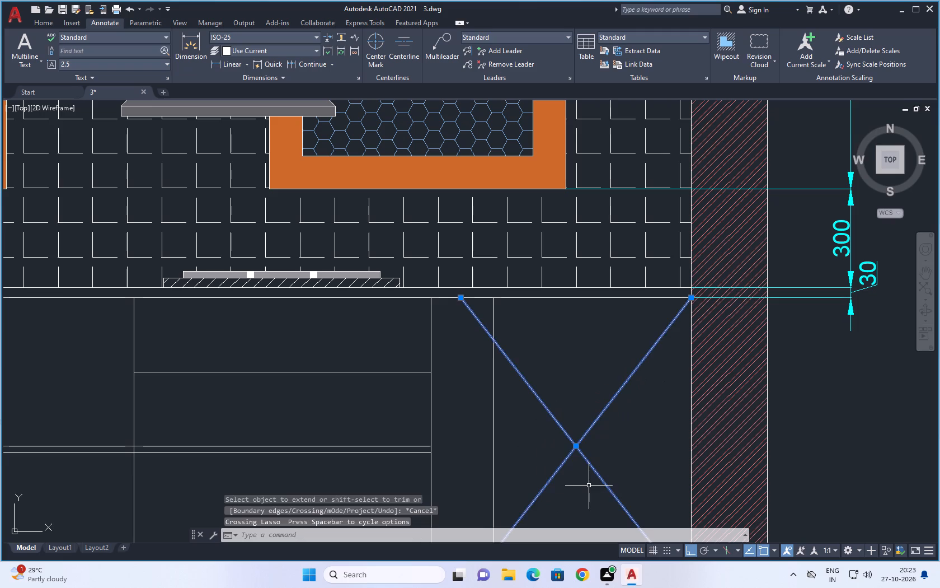
key(Delete)
key(Escape)
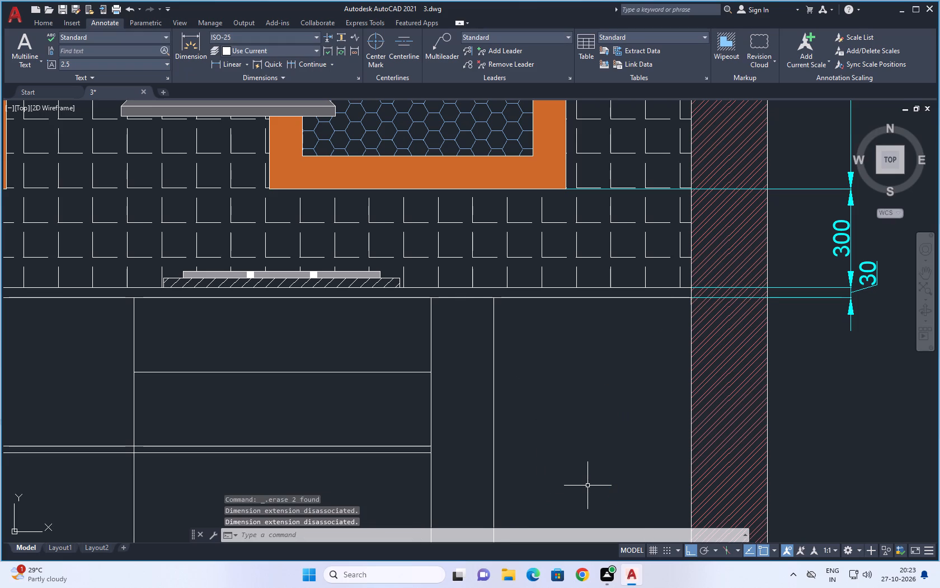
Draw two corner-to-corner diagonal lines crossing the 600-wide base cabinet beside the 190 division.
text(L)
key(space)
scroll(570, 474, down, 3)
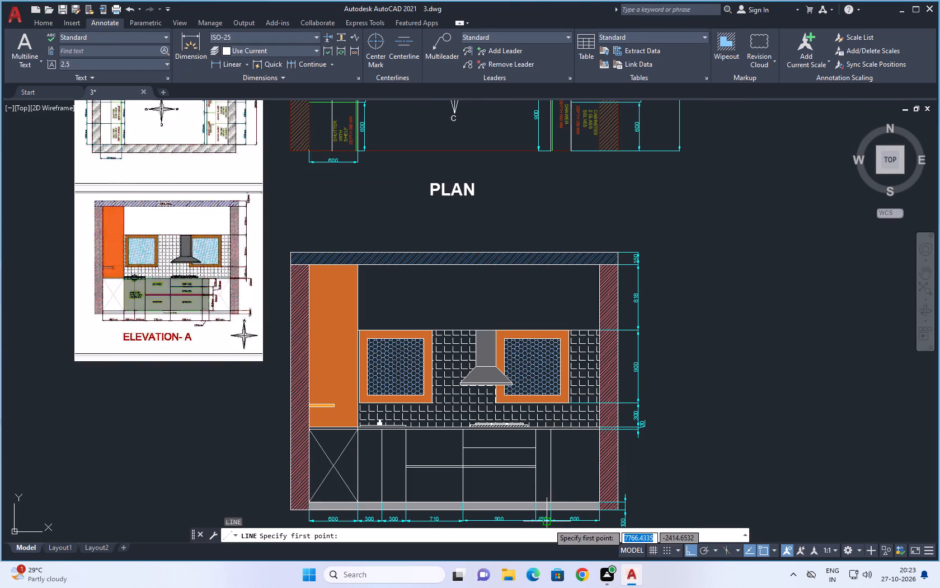
scroll(553, 507, up, 3)
drag(541, 492, 543, 486)
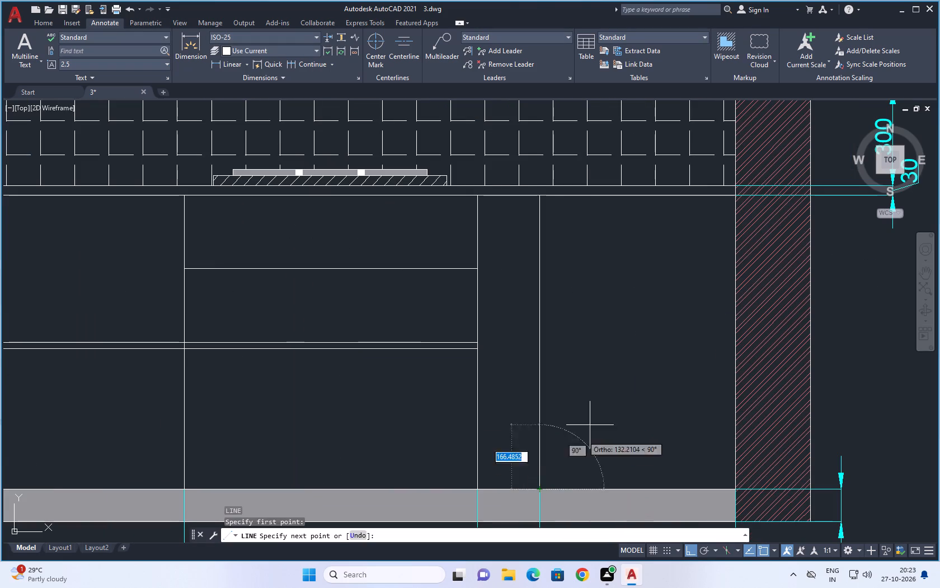
click(732, 198)
key(space)
text(L)
key(Return)
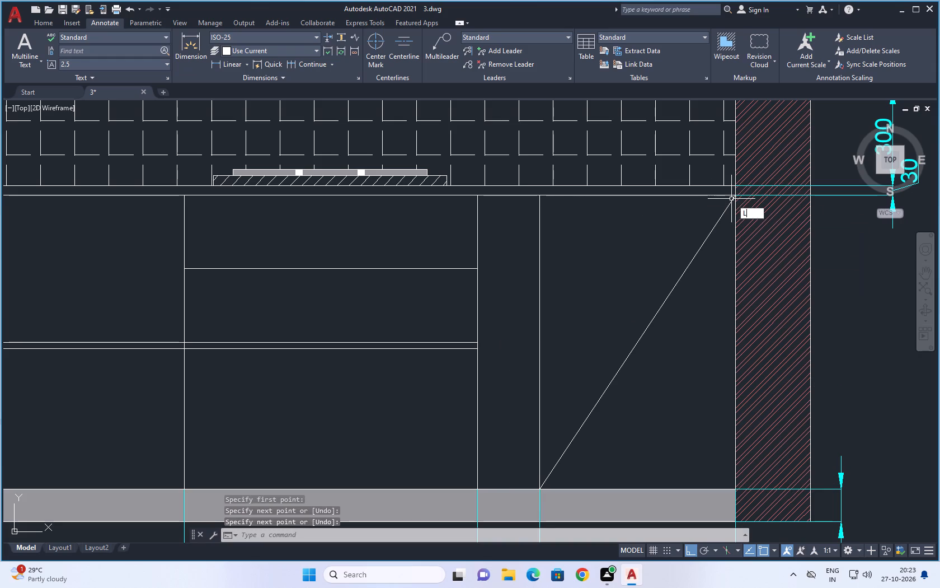
click(542, 198)
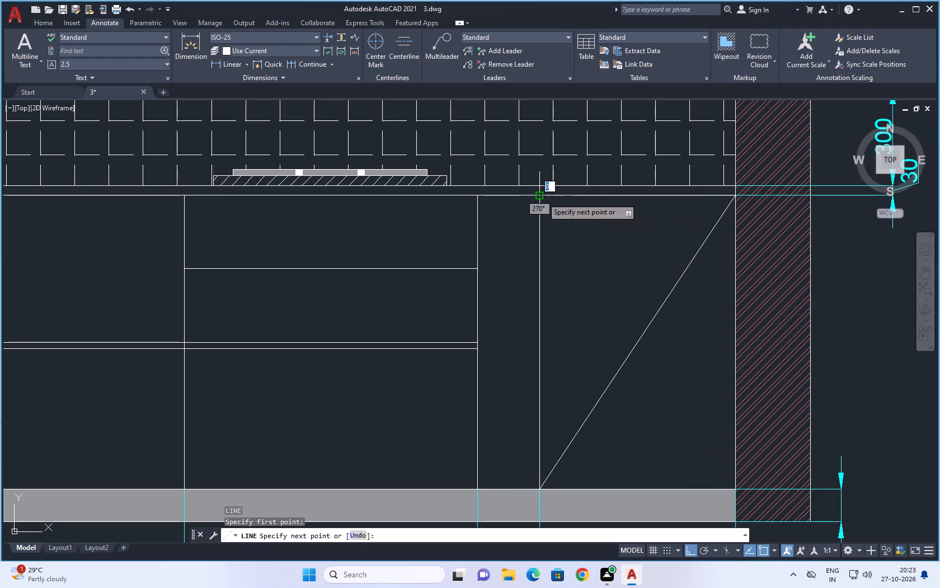
click(734, 489)
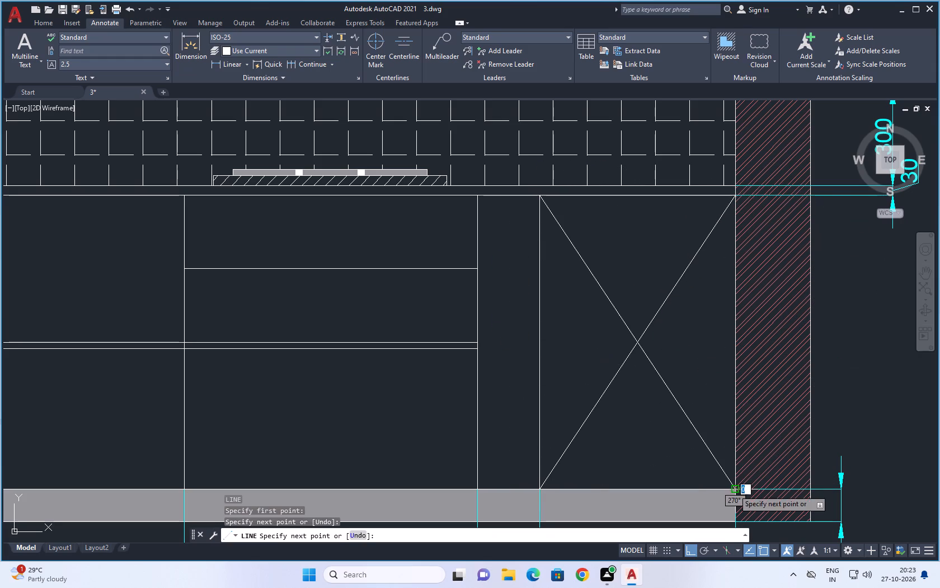
key(space)
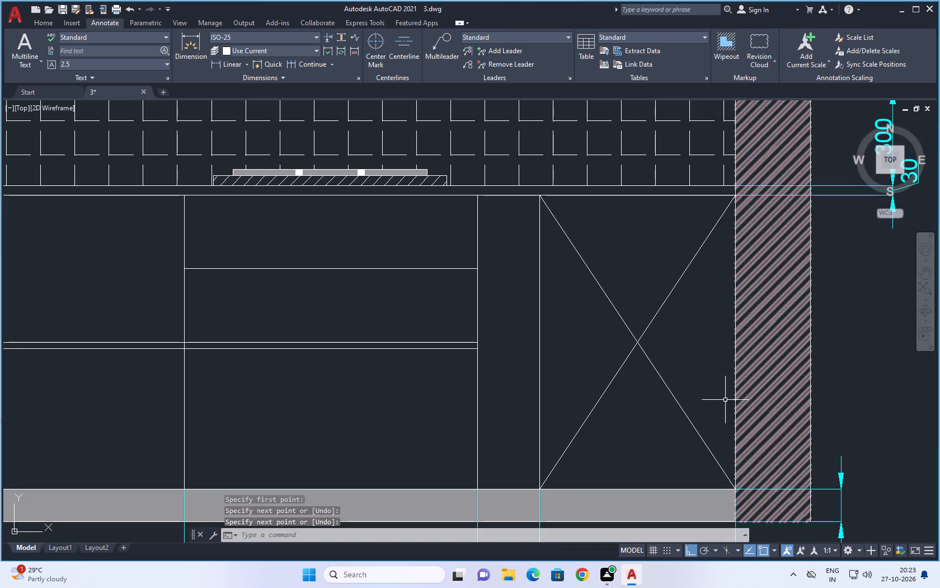
Hatch the two 300-wide sink unit panels and the two 710-wide drawers solid in colour 200,201,45.
scroll(687, 382, down, 5)
scroll(675, 376, up, 2)
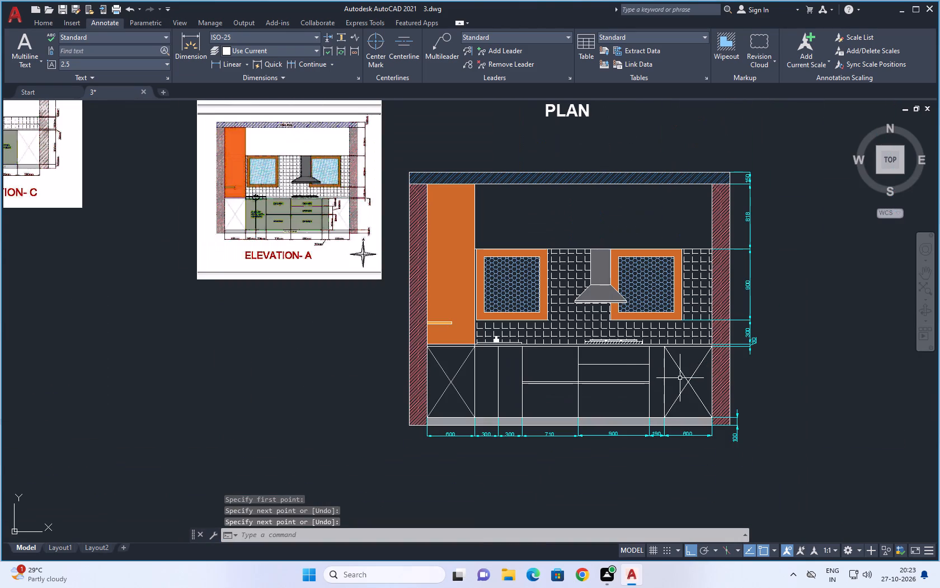
scroll(571, 368, up, 2)
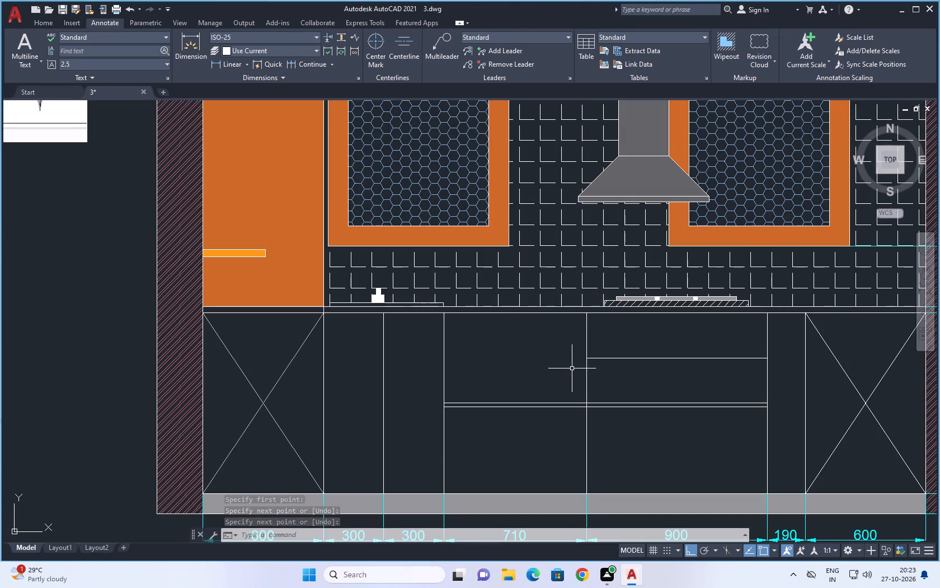
scroll(572, 368, down, 2)
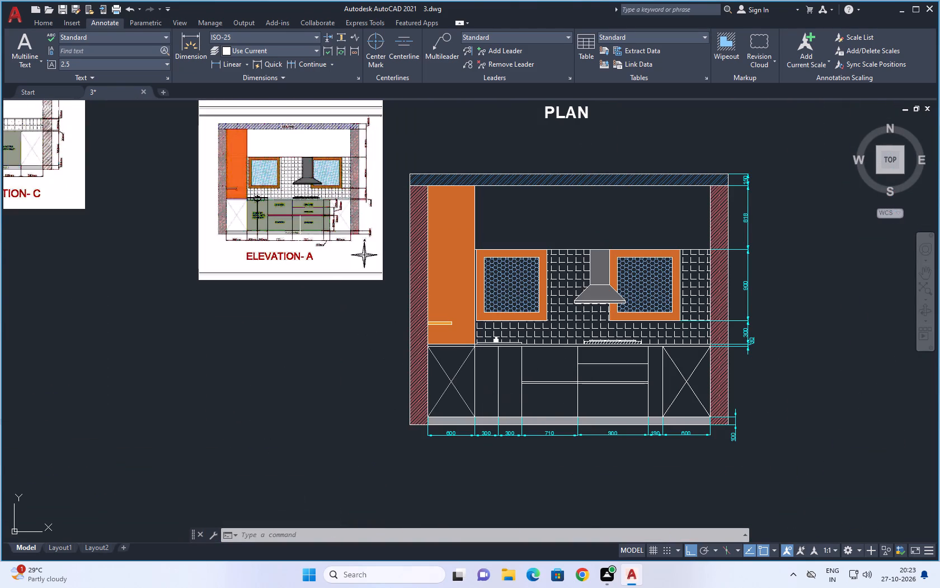
scroll(283, 217, down, 2)
scroll(269, 211, up, 3)
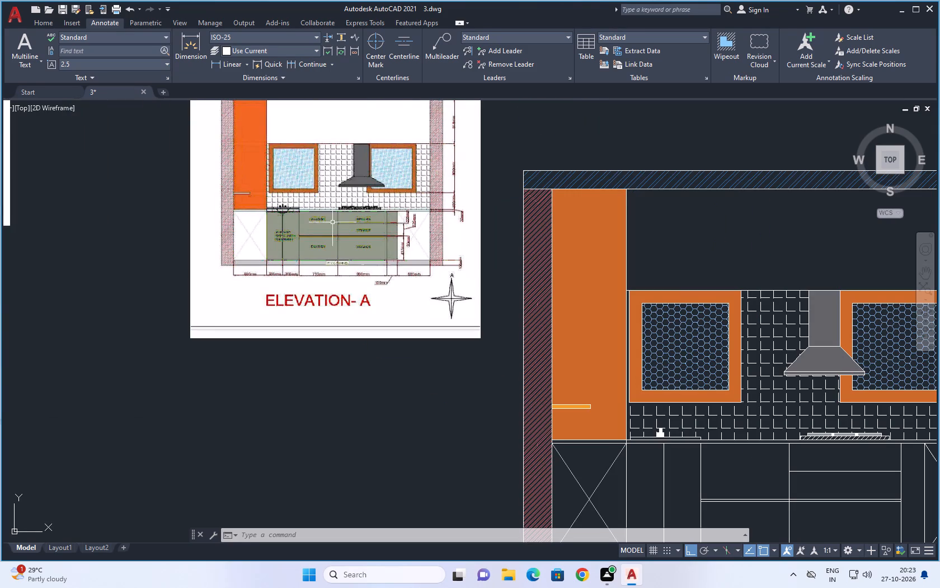
key(h)
key(Return)
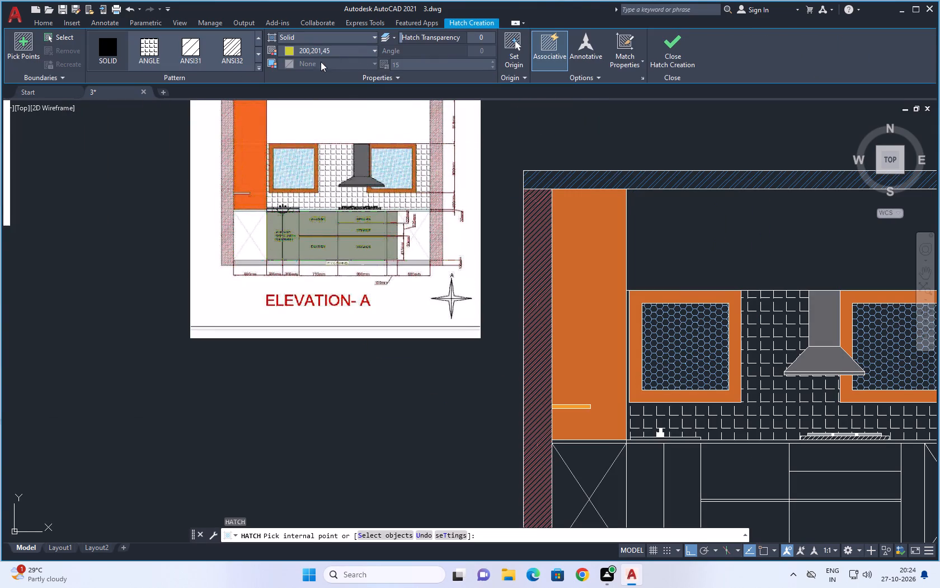
scroll(360, 131, down, 2)
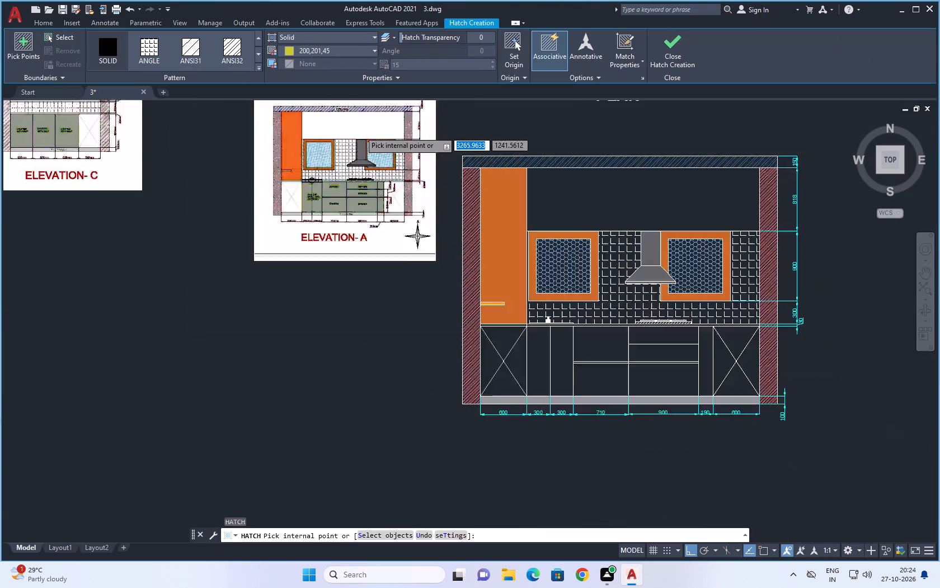
scroll(323, 153, up, 2)
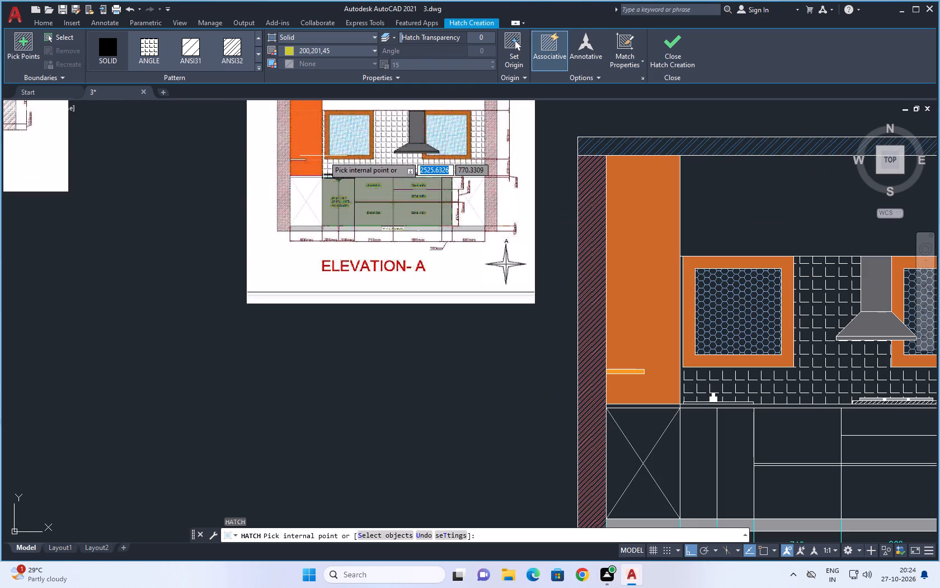
scroll(335, 193, down, 1)
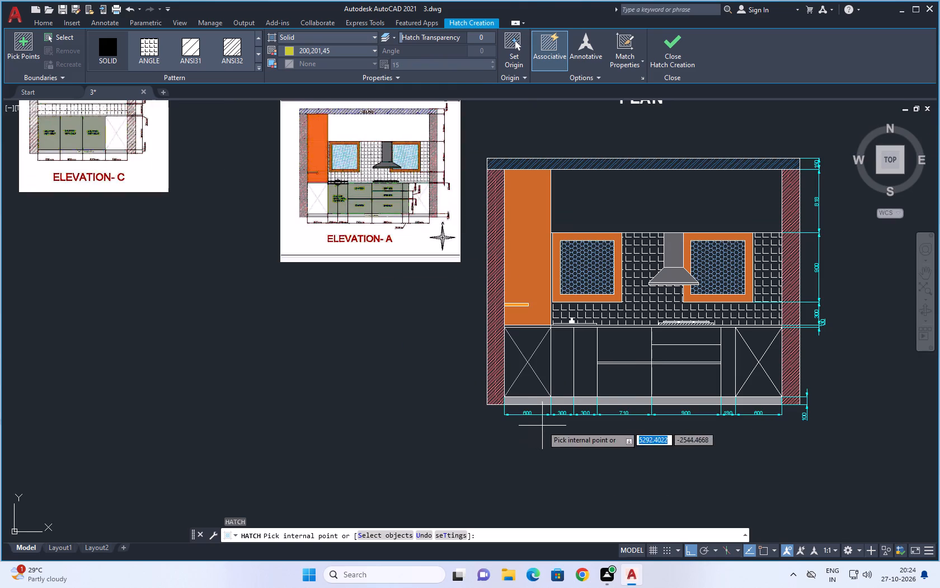
click(560, 369)
click(582, 367)
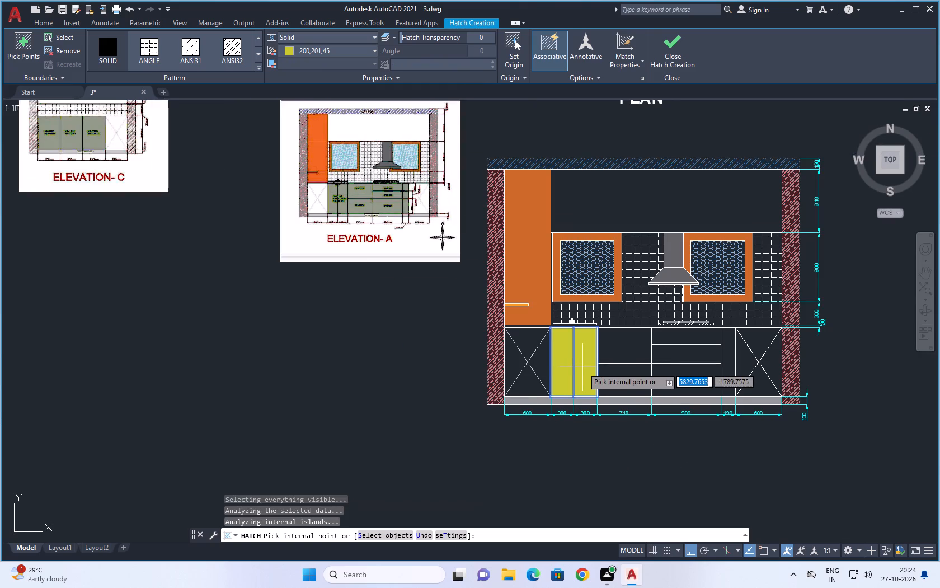
click(630, 344)
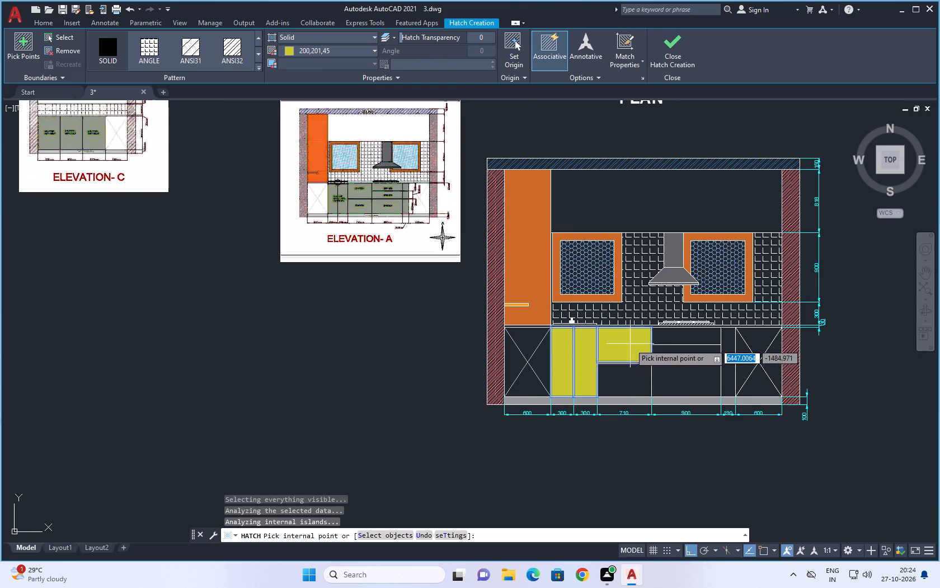
click(636, 385)
Fill the three 900-wide drawers and the 190-wide panel with the same solid 200,201,45 hatch.
click(688, 339)
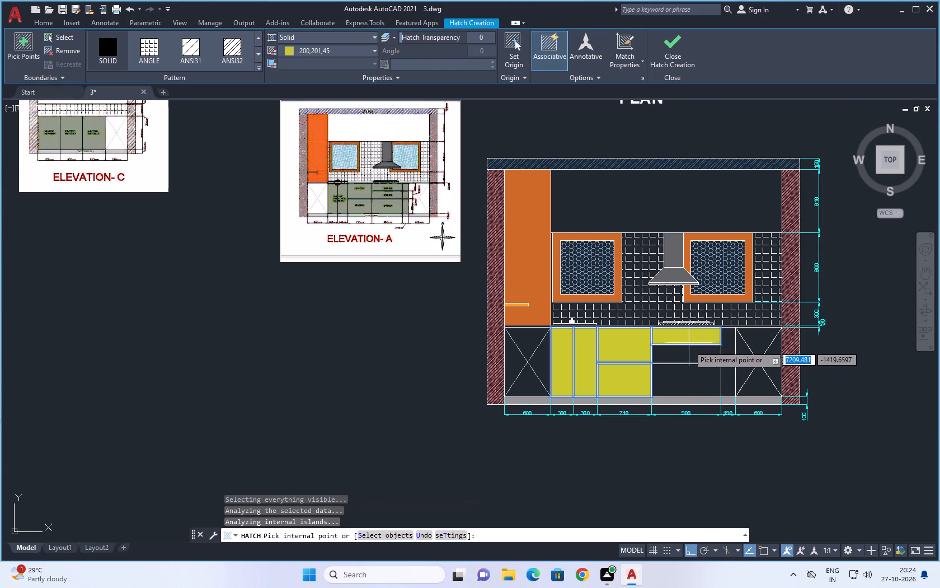
click(689, 357)
click(689, 385)
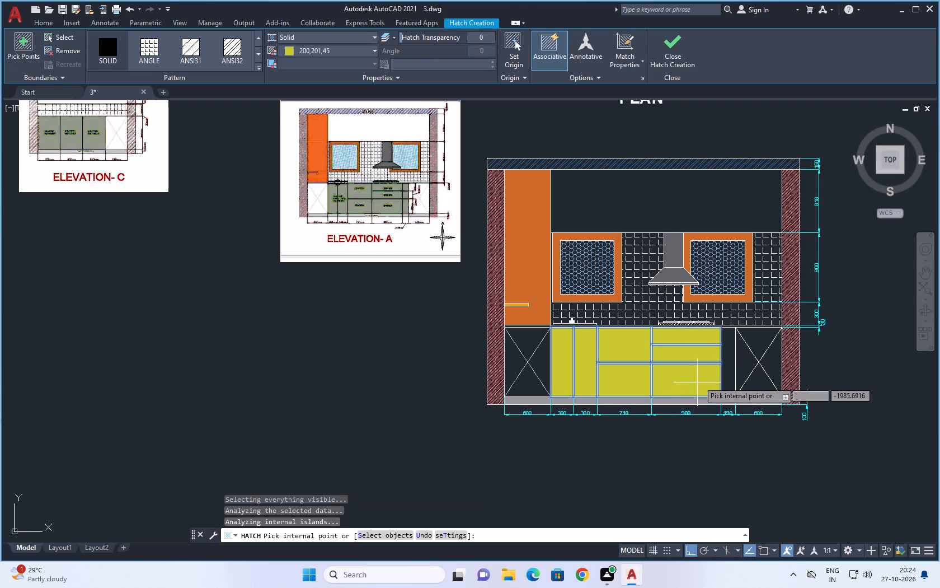
click(727, 350)
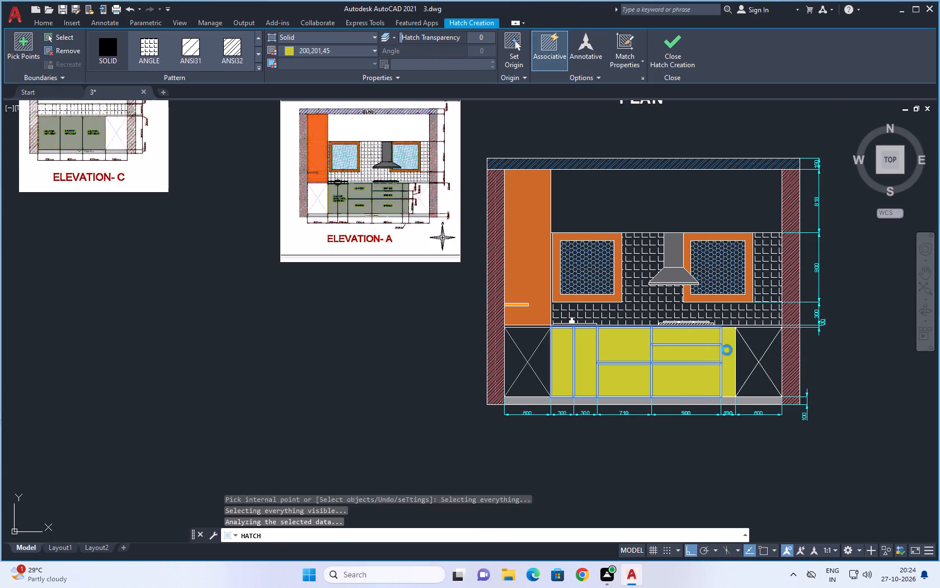
scroll(393, 173, up, 1)
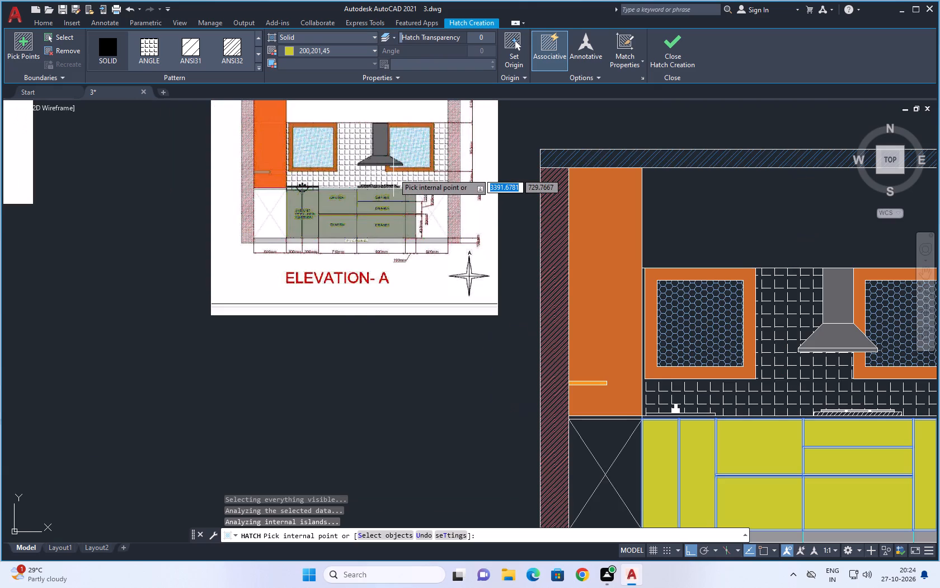
scroll(392, 174, down, 3)
scroll(490, 241, up, 2)
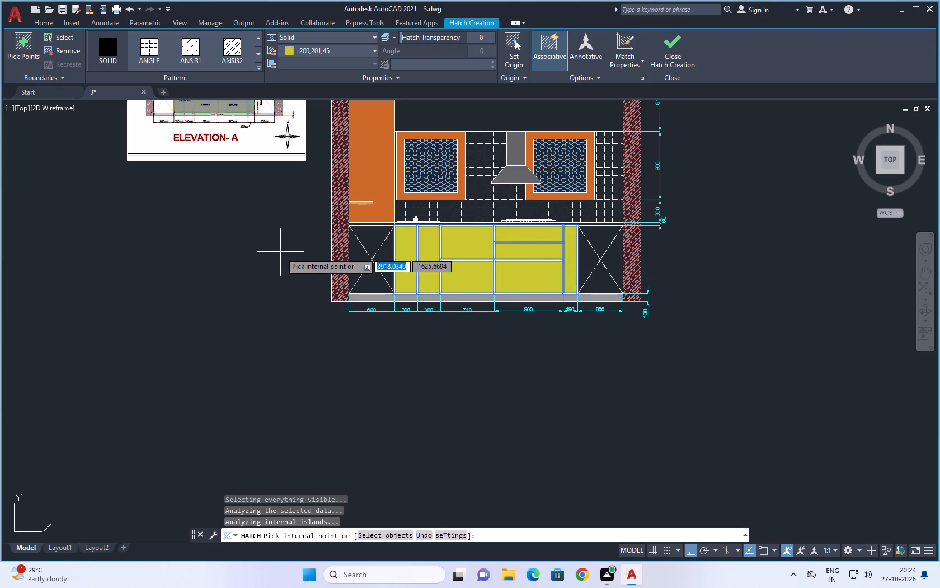
key(space)
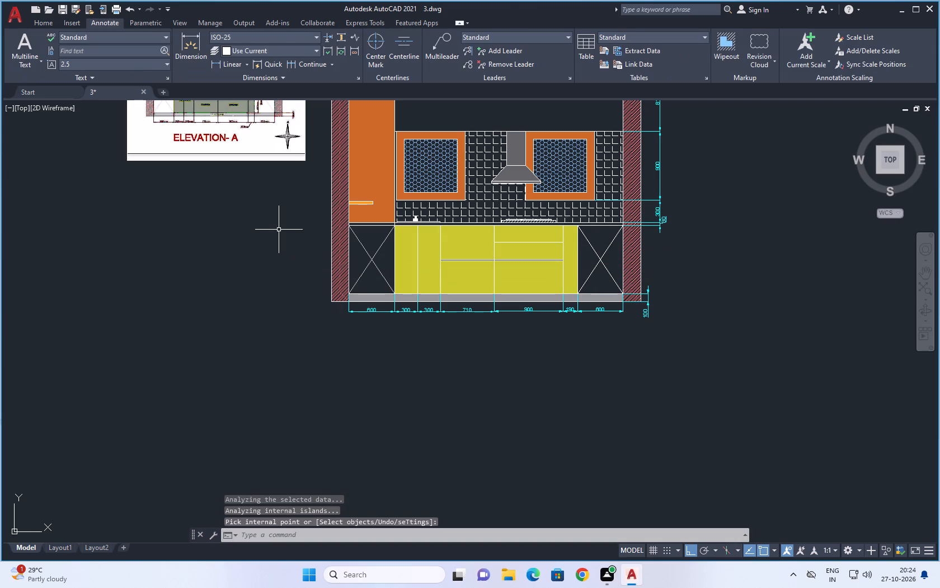
Hatch the thin horizontal strip between the upper and lower 710-wide and 900-wide drawers solid in colour 237,31,36.
key(h)
key(Return)
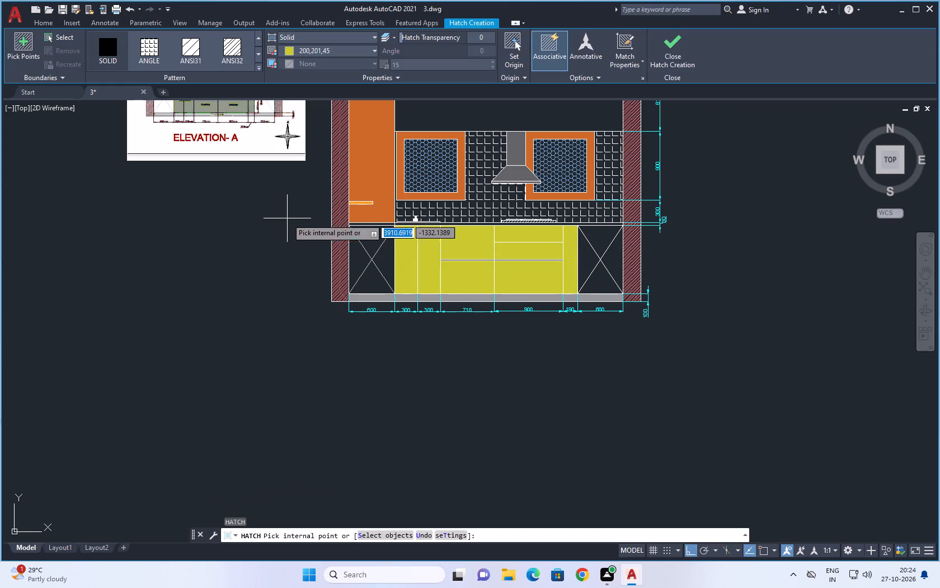
click(349, 51)
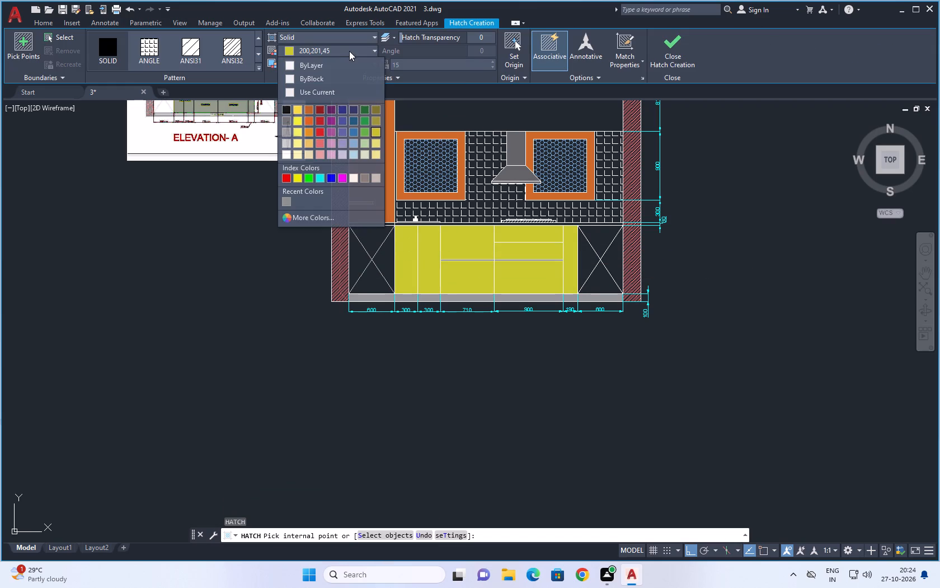
click(319, 128)
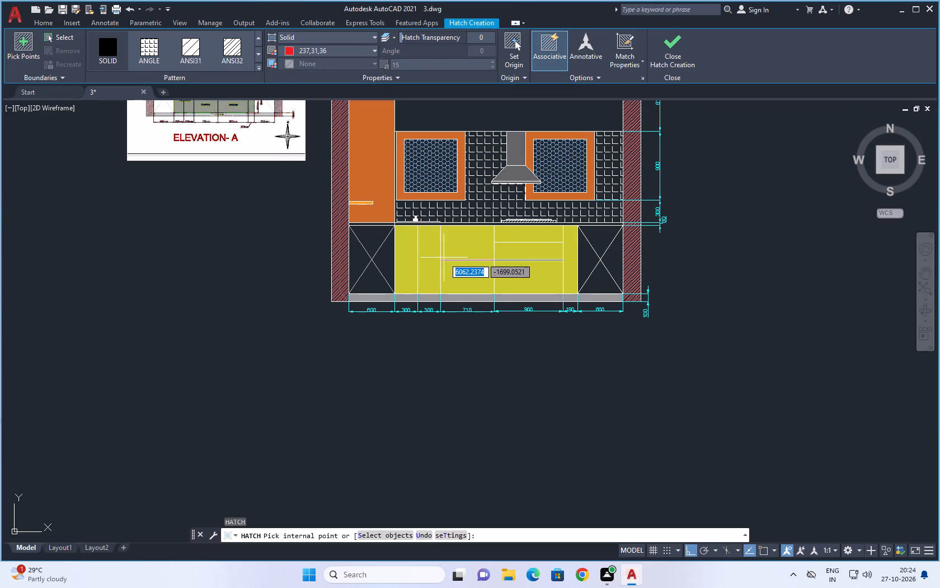
scroll(444, 257, up, 3)
click(472, 270)
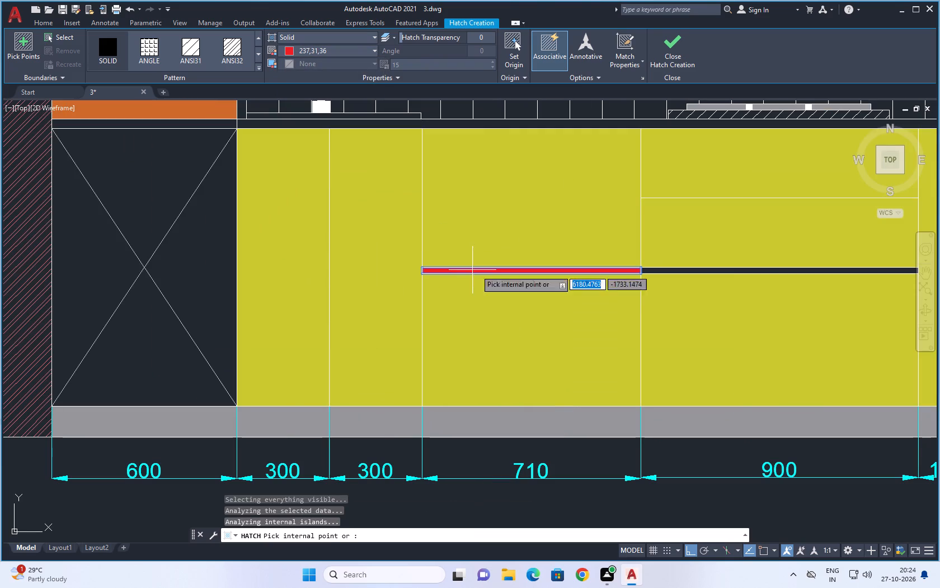
click(666, 270)
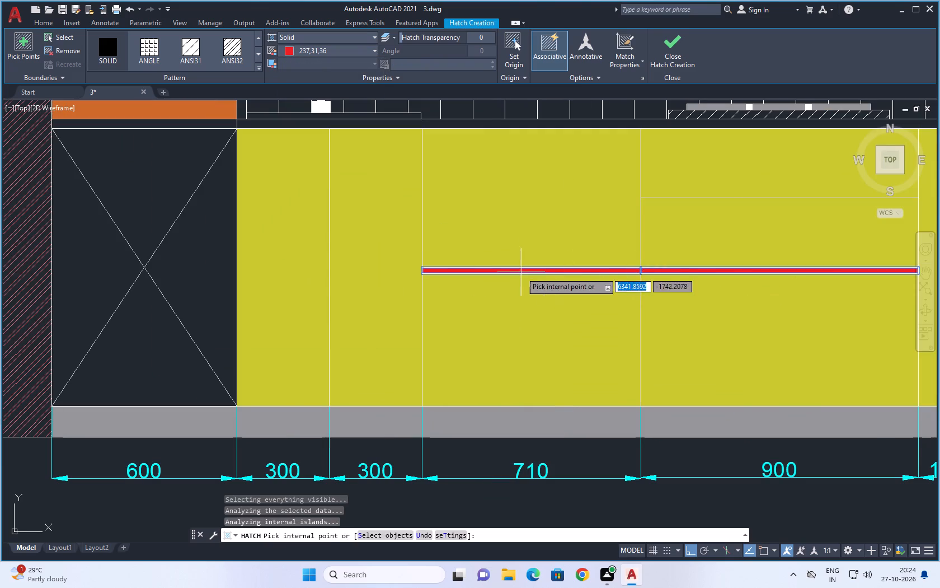
scroll(521, 272, down, 3)
scroll(608, 273, up, 3)
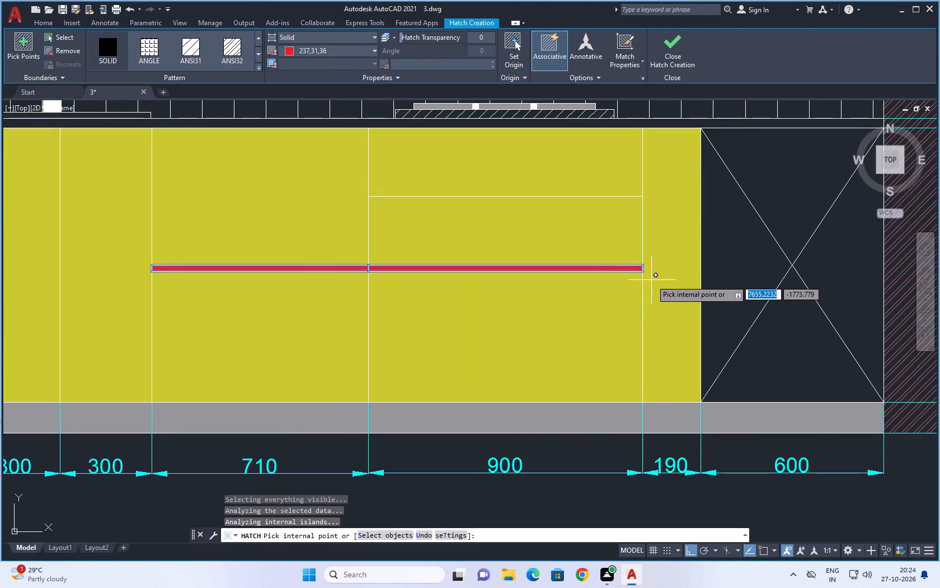
key(Escape)
key(Escape)
Trim the short vertical line segment crossing the red strip where the 710-wide and 900-wide drawers meet.
text(TR)
key(space)
key(space)
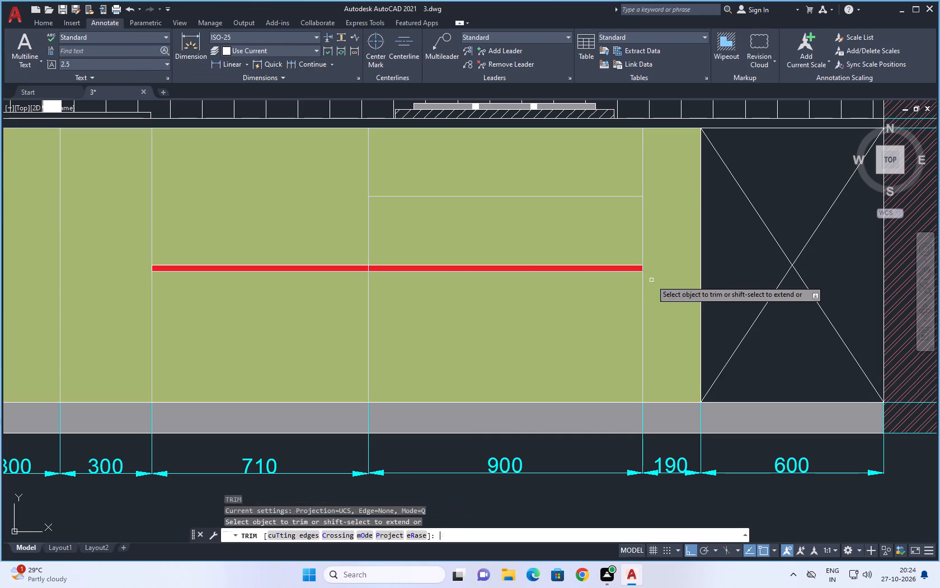
click(369, 270)
key(space)
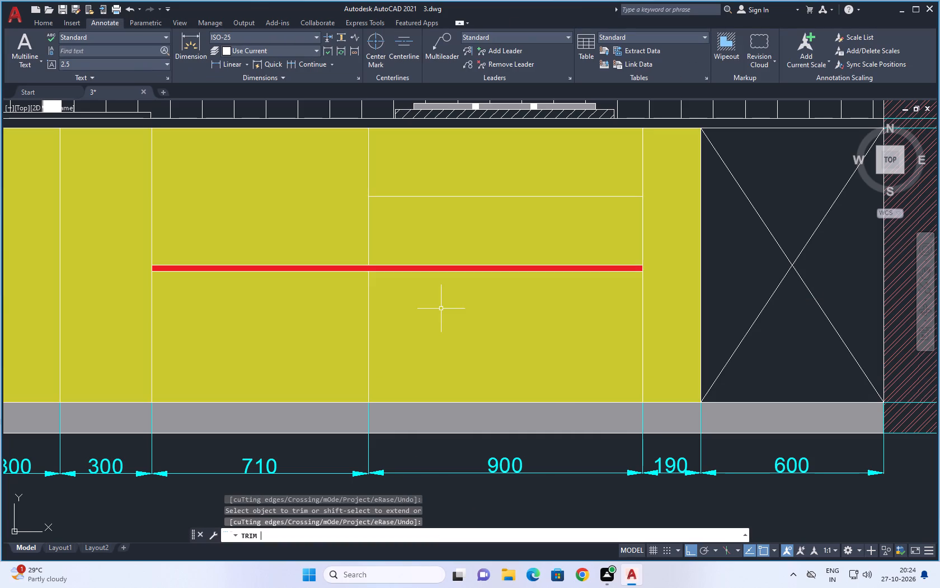
Compare the drawn kitchen elevation with the reference image of elevation A.
scroll(441, 309, down, 2)
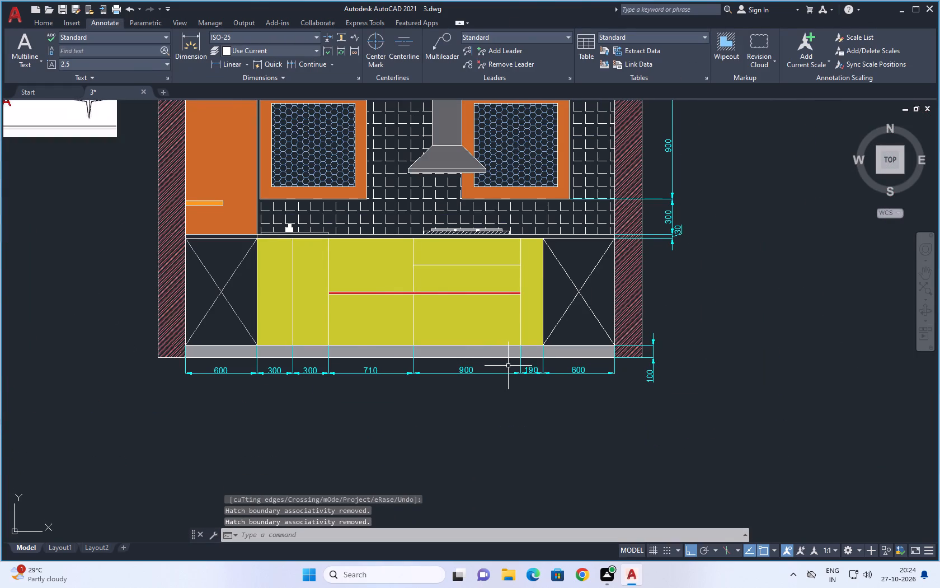
scroll(511, 367, down, 1)
middle_drag(460, 347, 511, 371)
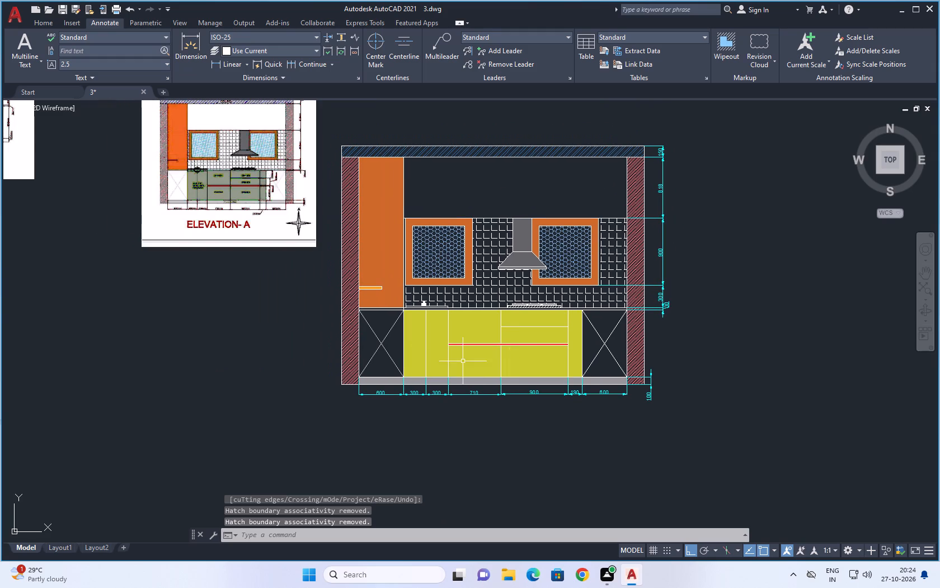
scroll(276, 170, up, 2)
scroll(274, 181, down, 2)
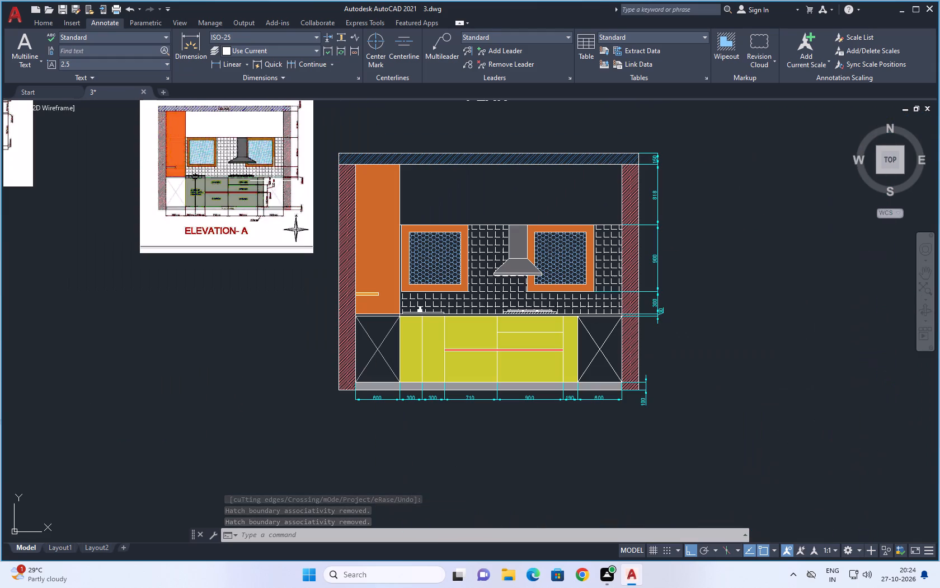
scroll(265, 204, up, 1)
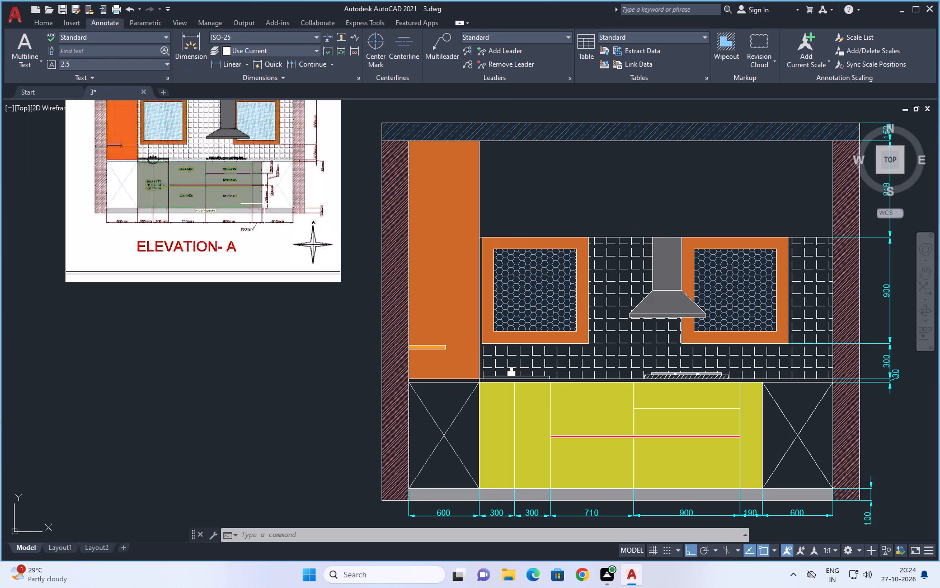
scroll(272, 191, down, 2)
scroll(272, 190, up, 1)
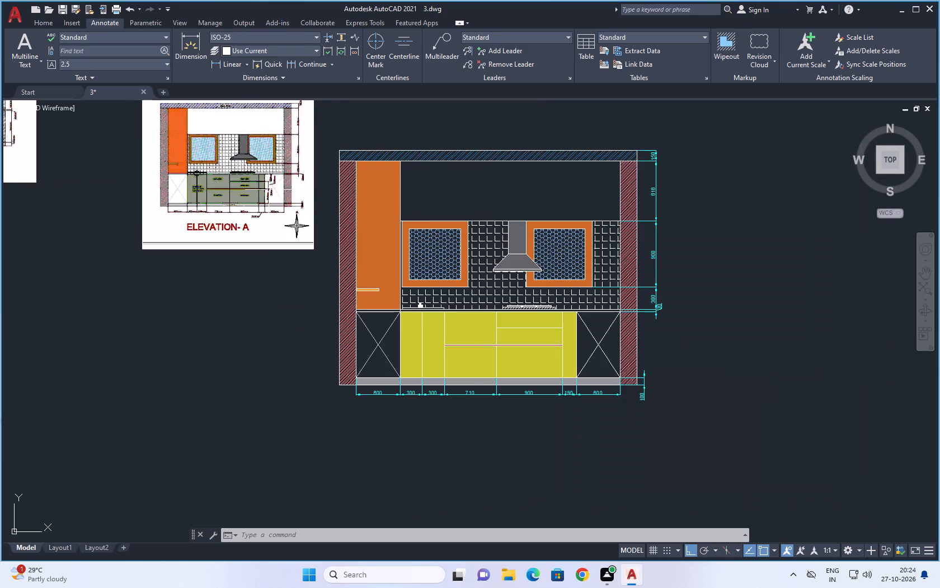
scroll(268, 190, up, 2)
scroll(268, 190, down, 1)
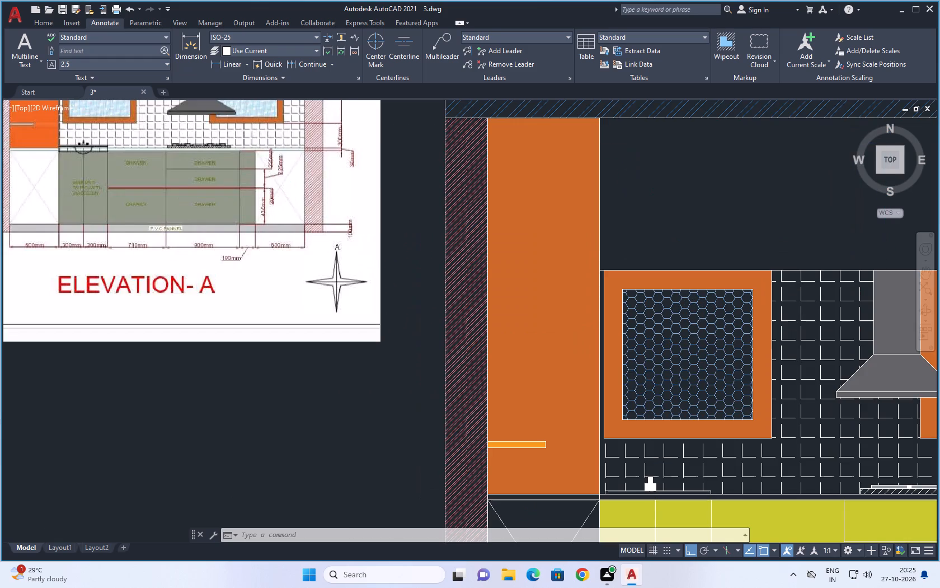
scroll(268, 190, up, 1)
scroll(268, 190, down, 1)
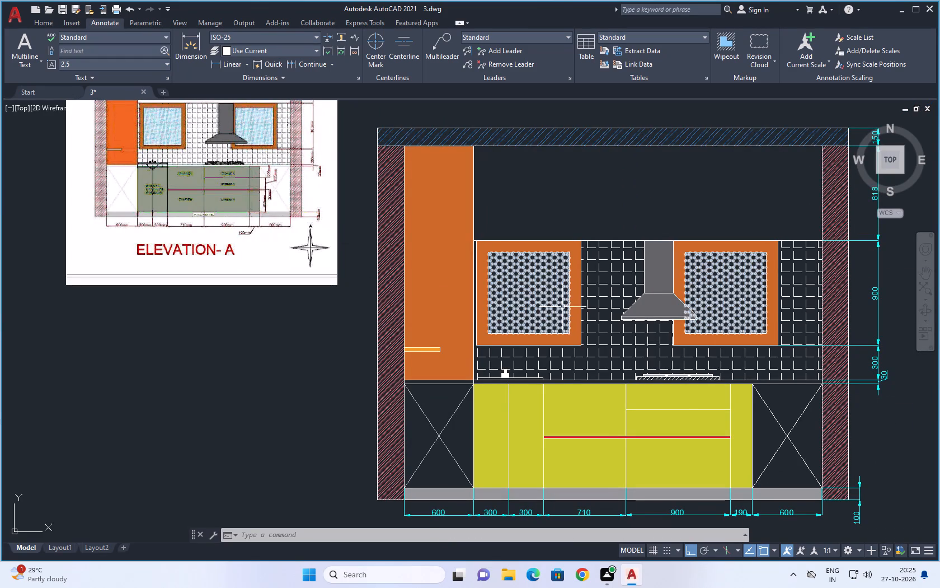
Set the colour of the two diagonal cross lines in the 600-wide cabinet beside the 190 panel to 199,200,202.
scroll(809, 465, up, 3)
drag(807, 419, 663, 367)
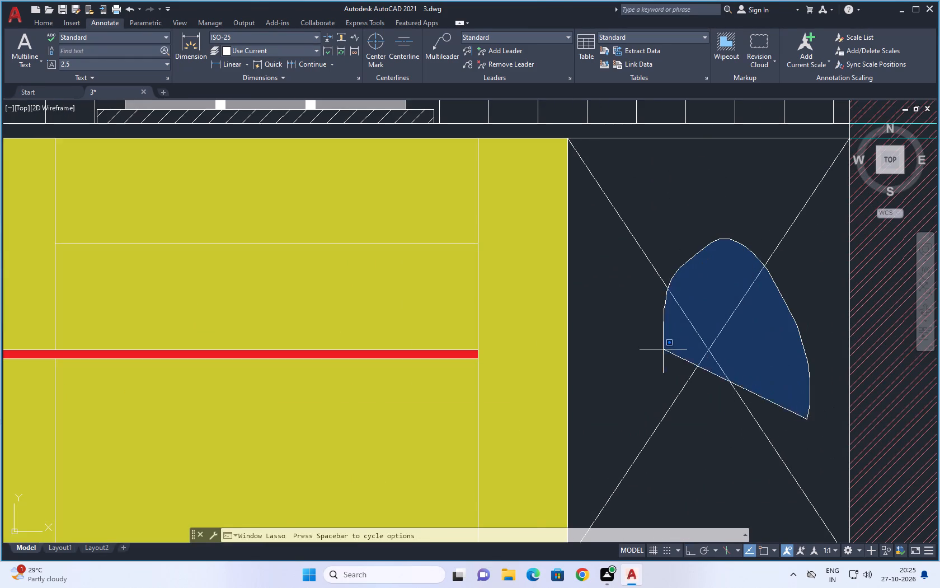
drag(663, 367, 683, 415)
drag(756, 386, 755, 295)
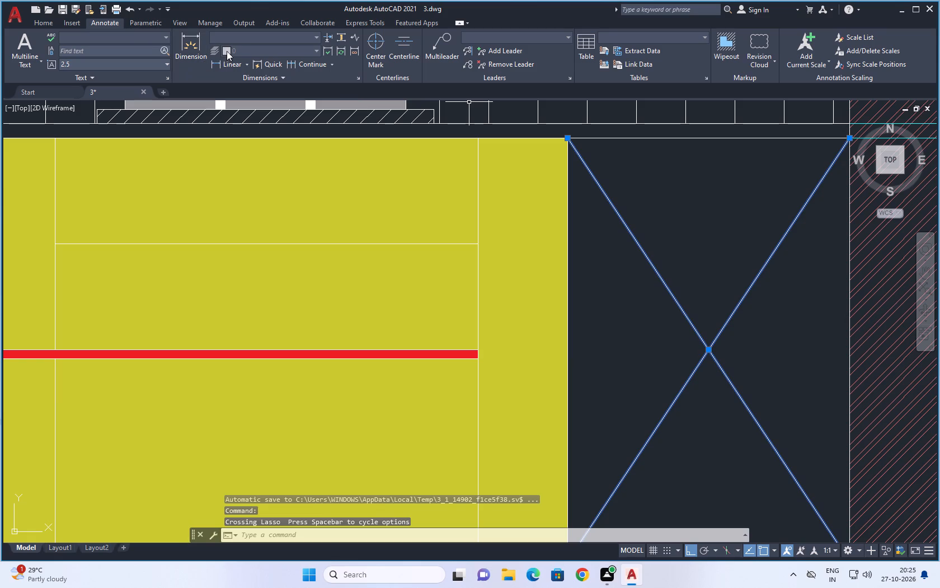
click(43, 17)
click(46, 21)
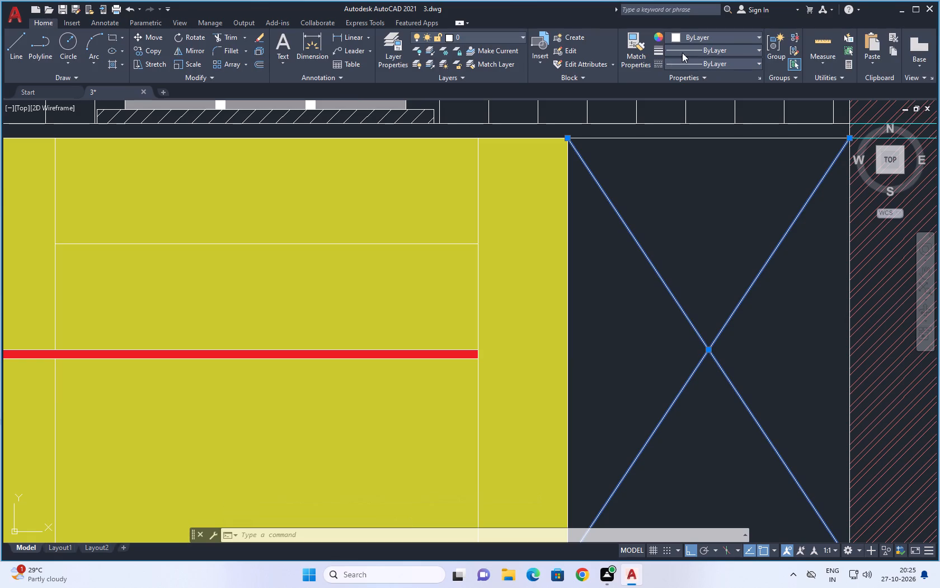
click(754, 37)
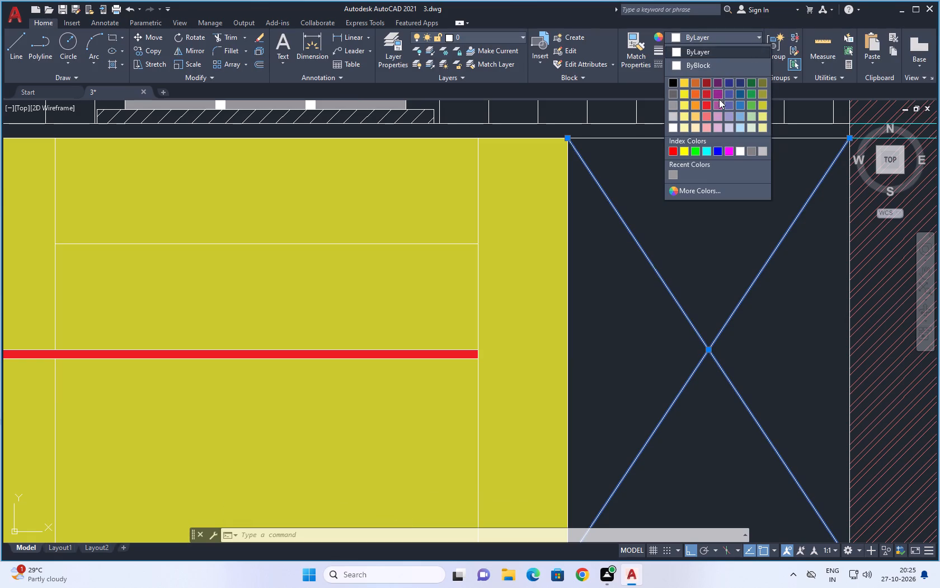
click(671, 117)
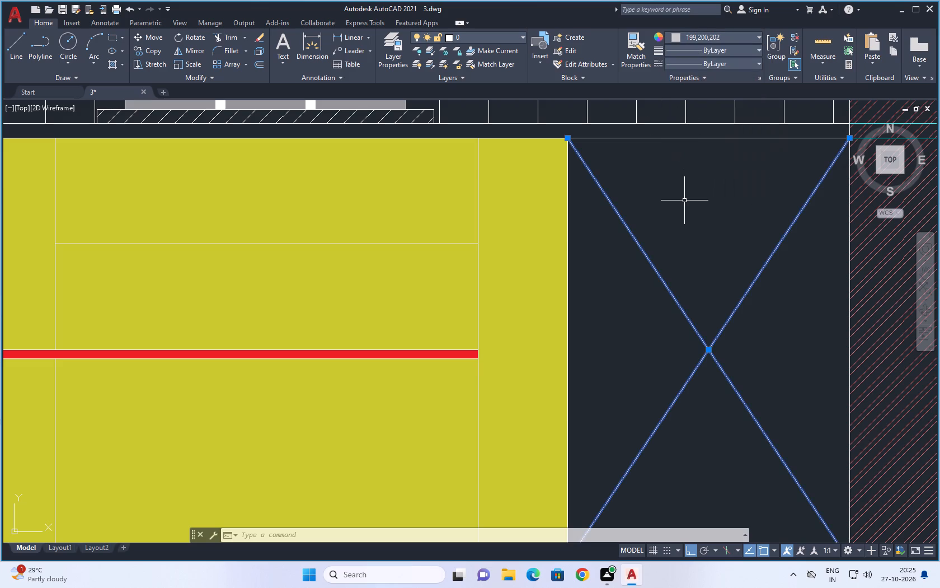
key(space)
key(Escape)
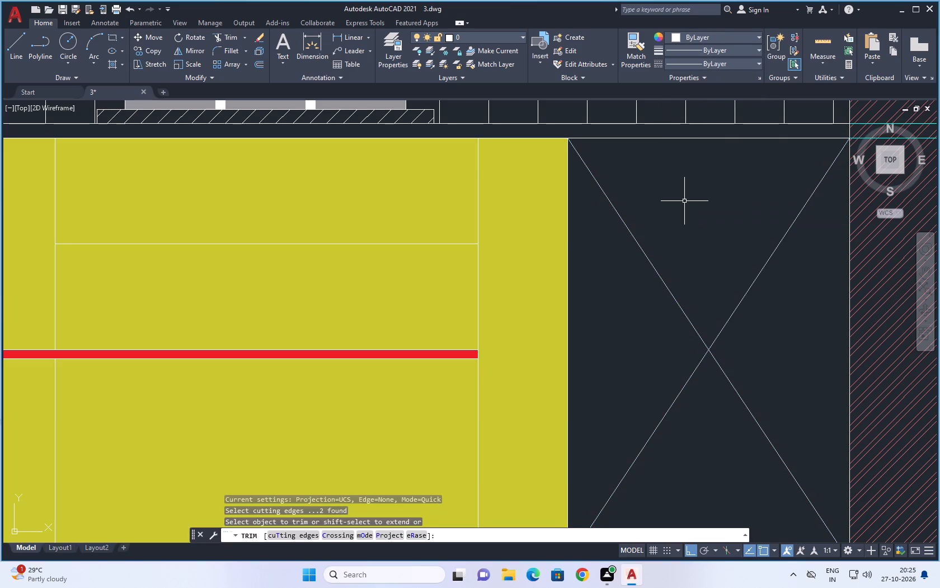
Examine the base cabinet labels and dimensions in the elevation A reference image against the drawn elevation.
scroll(628, 186, down, 5)
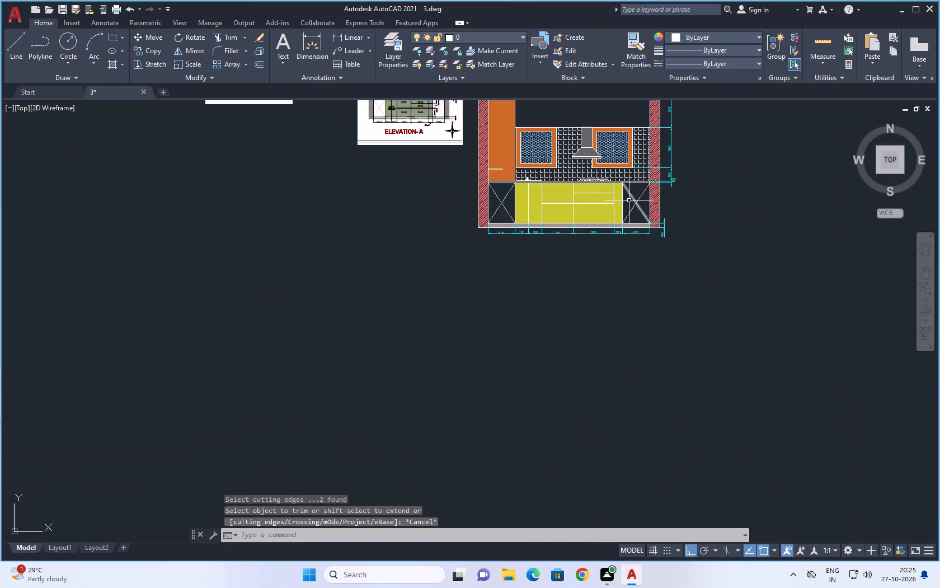
middle_drag(628, 209, 655, 305)
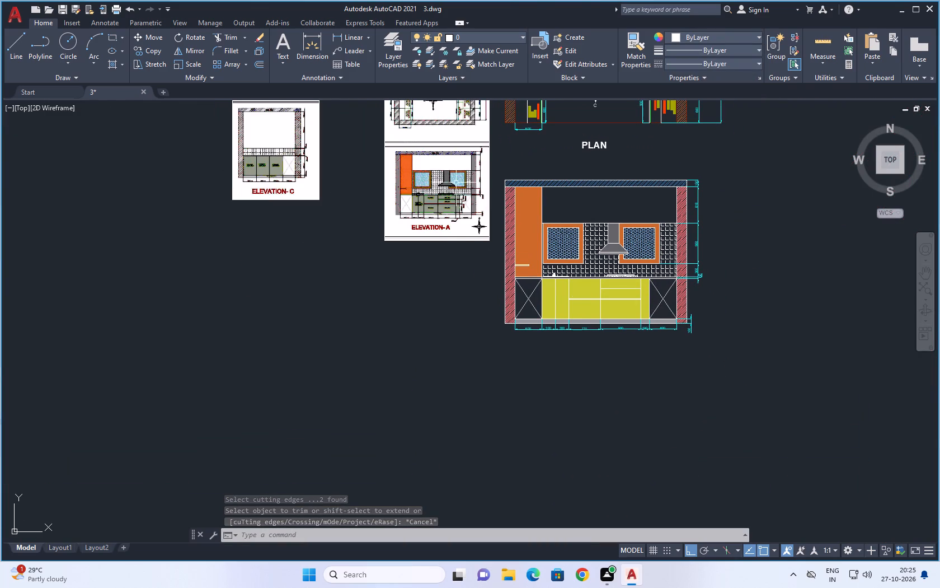
scroll(460, 180, up, 2)
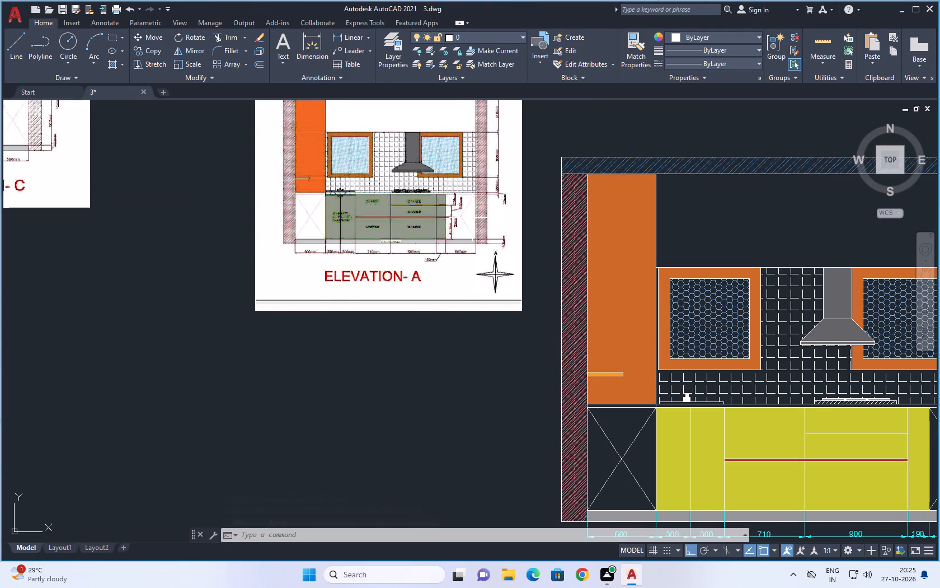
scroll(472, 218, up, 2)
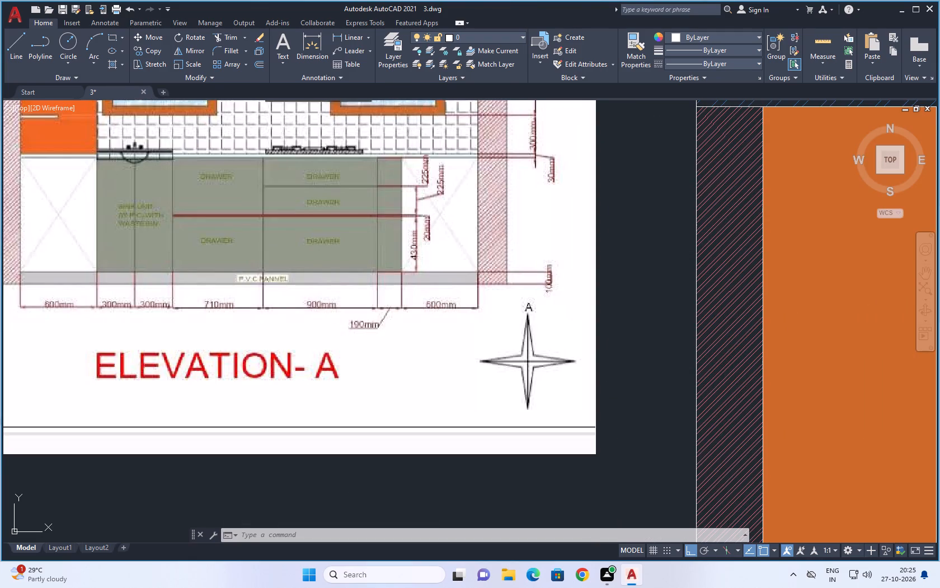
scroll(446, 222, down, 2)
scroll(441, 212, up, 2)
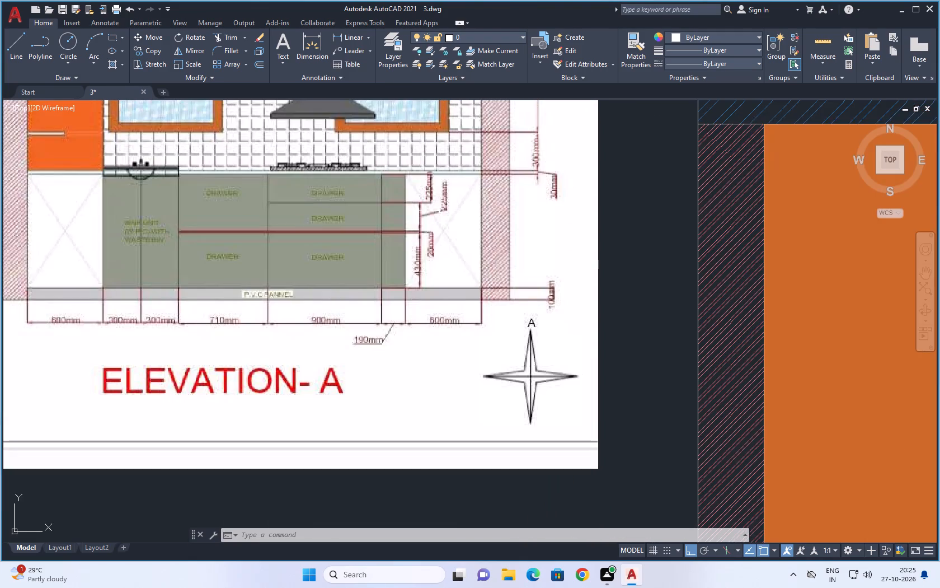
scroll(441, 211, down, 4)
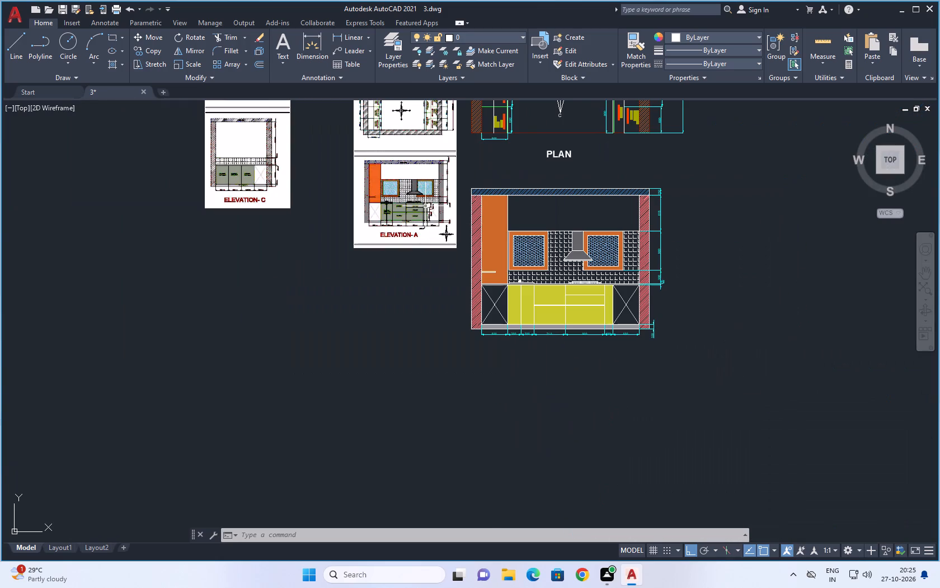
scroll(595, 280, up, 1)
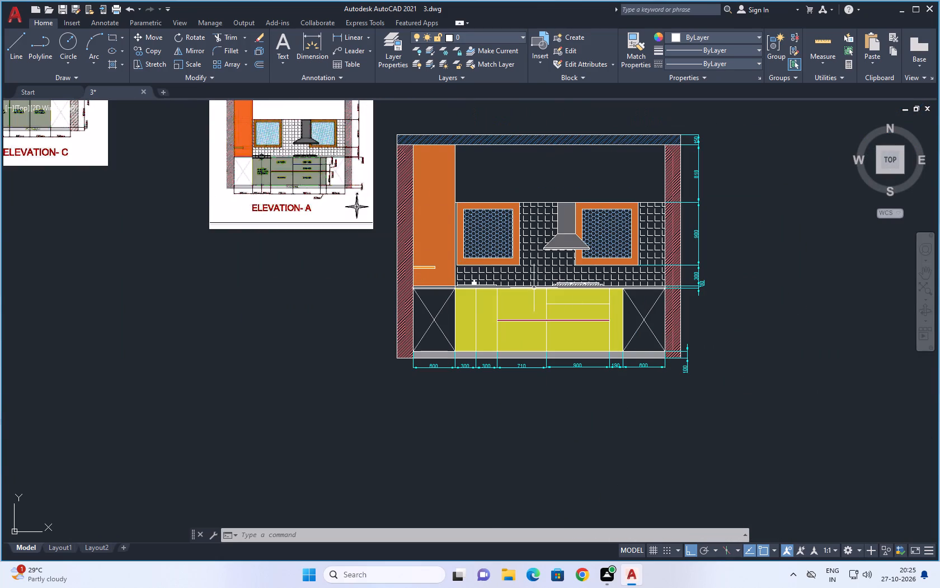
scroll(480, 273, up, 1)
scroll(492, 287, down, 1)
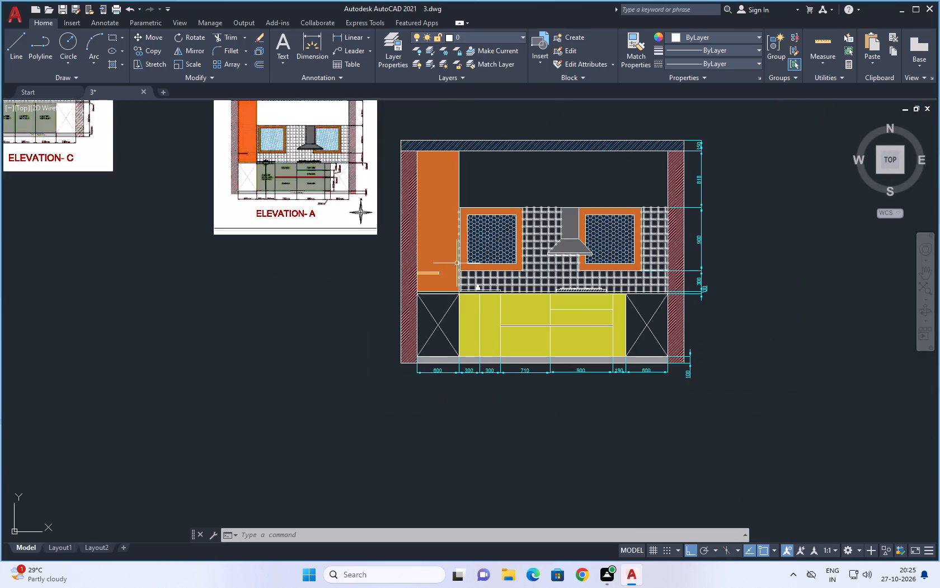
middle_drag(318, 186, 337, 288)
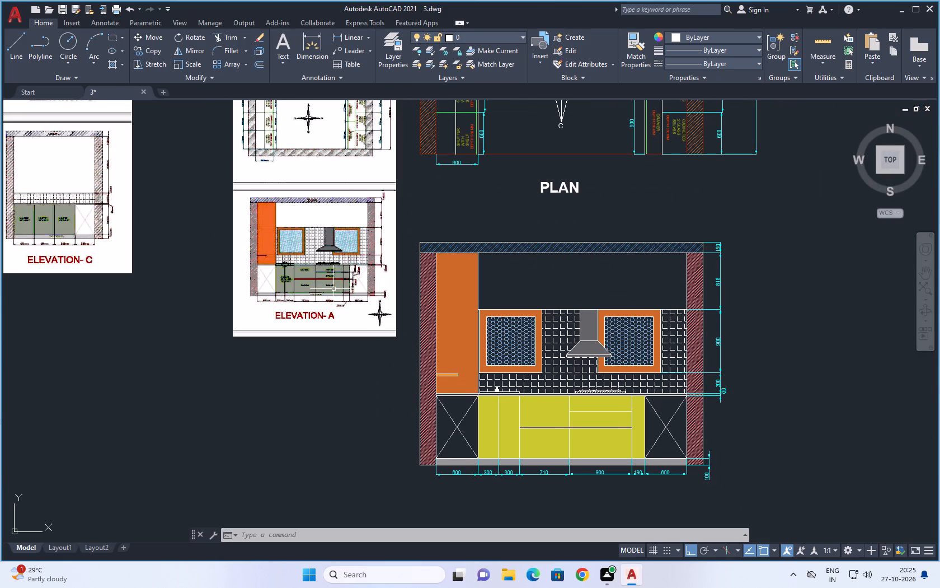
scroll(317, 253, up, 1)
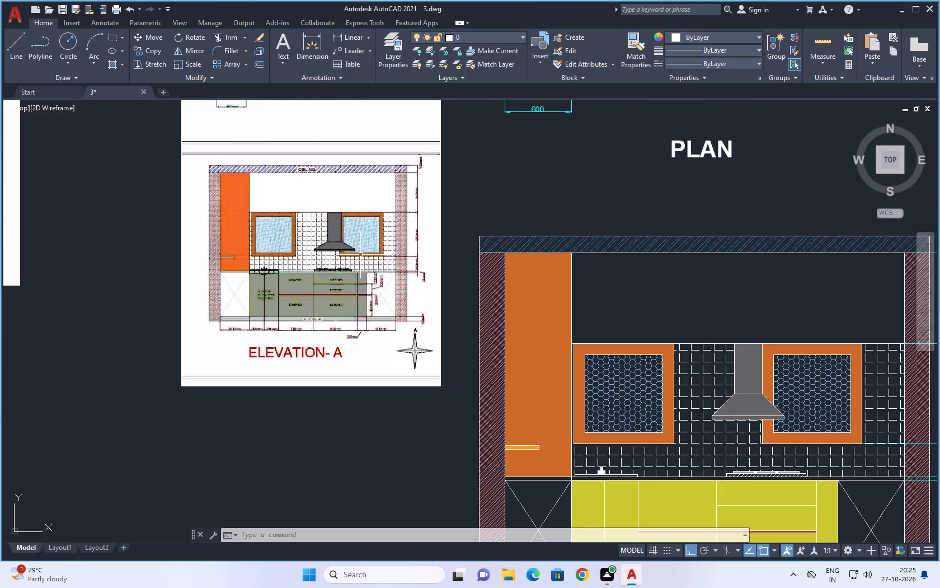
key(Escape)
key(Escape)
key(Escape)
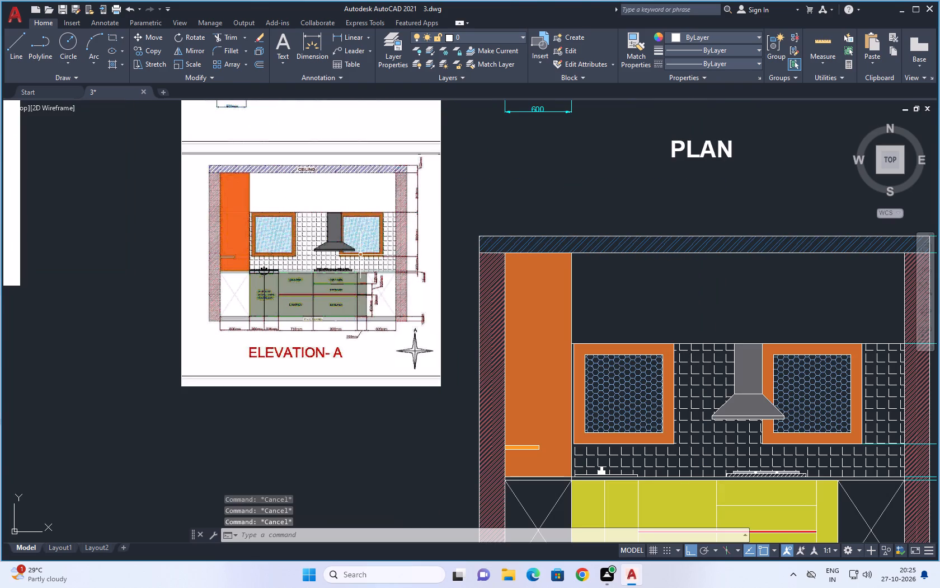
scroll(316, 314, up, 2)
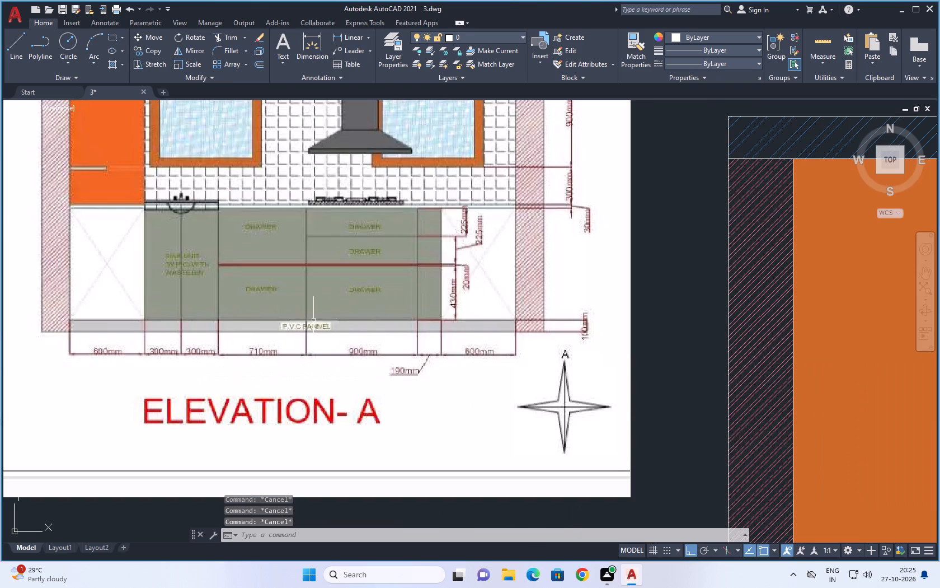
scroll(304, 334, up, 2)
scroll(304, 293, down, 5)
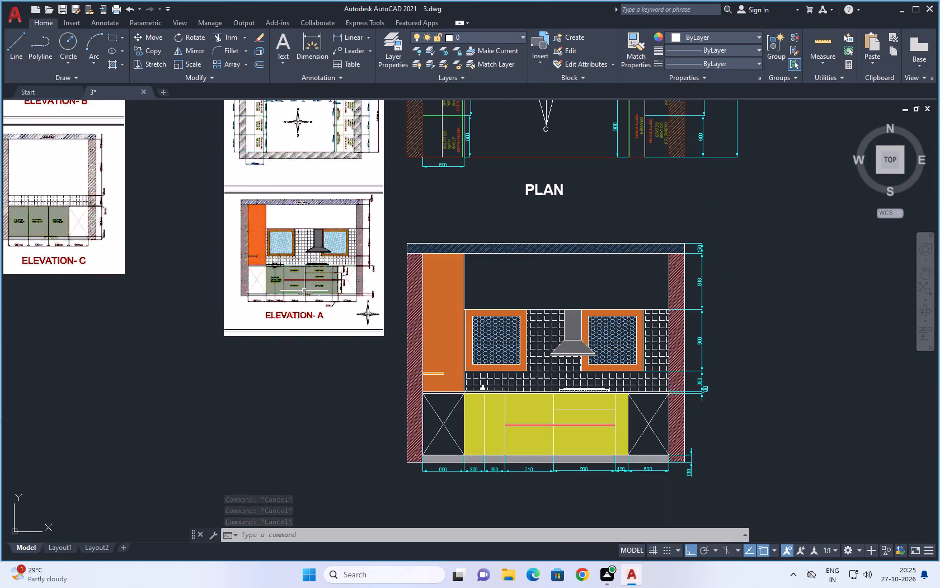
scroll(312, 300, up, 2)
scroll(302, 290, down, 1)
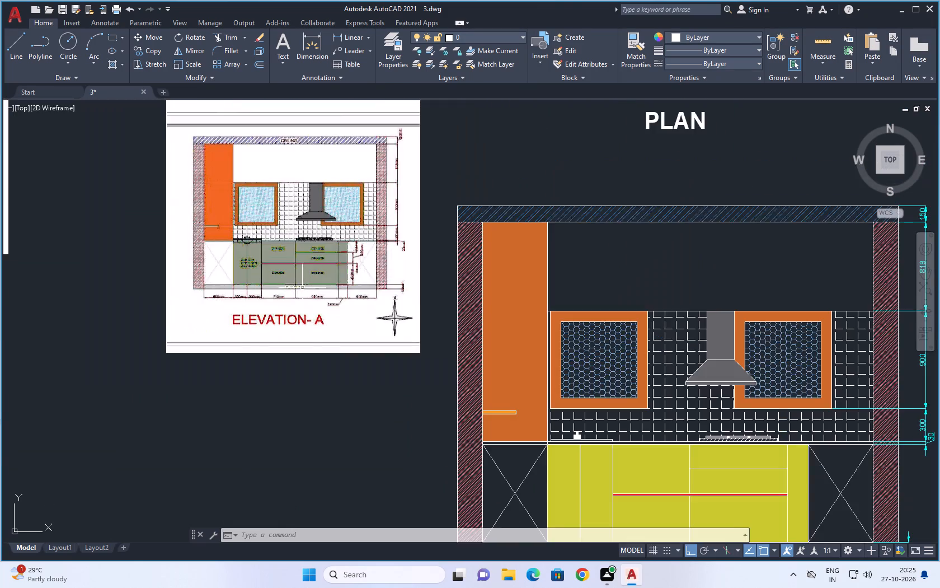
Examine the labels of the base cabinets and the strip beneath them in the elevation A reference image against the drawn elevation.
scroll(302, 287, up, 2)
scroll(294, 269, down, 4)
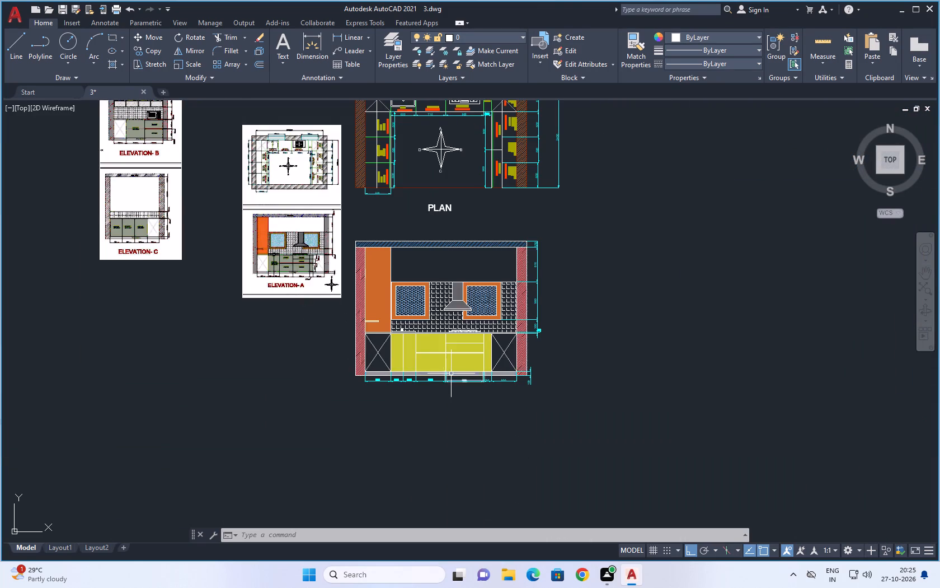
scroll(451, 374, up, 2)
scroll(452, 374, down, 2)
scroll(284, 263, up, 2)
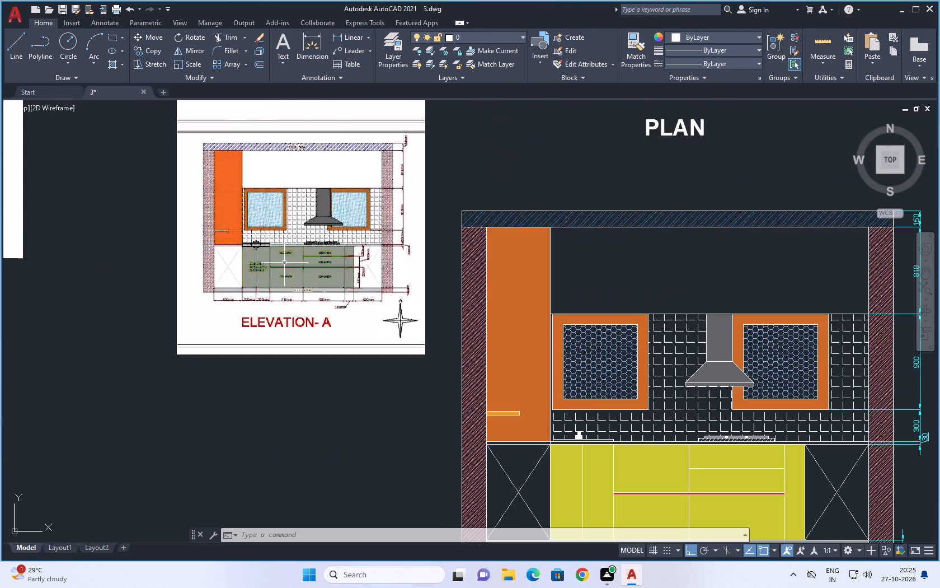
scroll(296, 288, up, 2)
scroll(297, 290, down, 2)
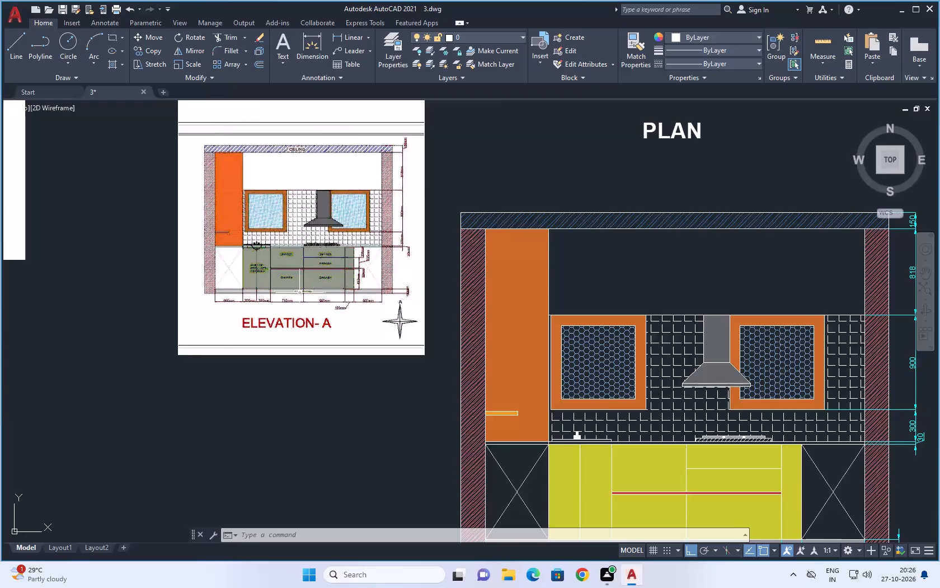
scroll(299, 293, up, 1)
scroll(299, 290, down, 1)
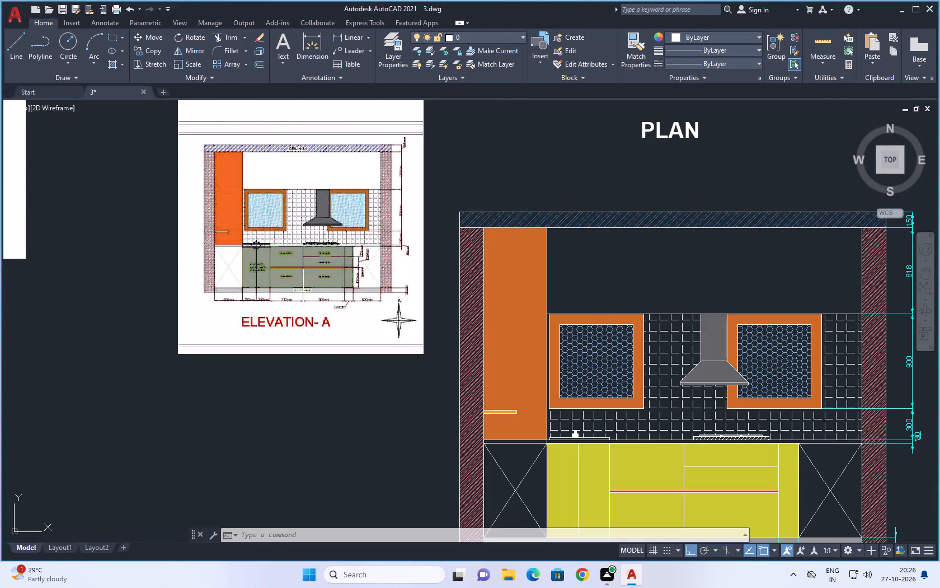
scroll(303, 293, up, 3)
scroll(297, 289, down, 1)
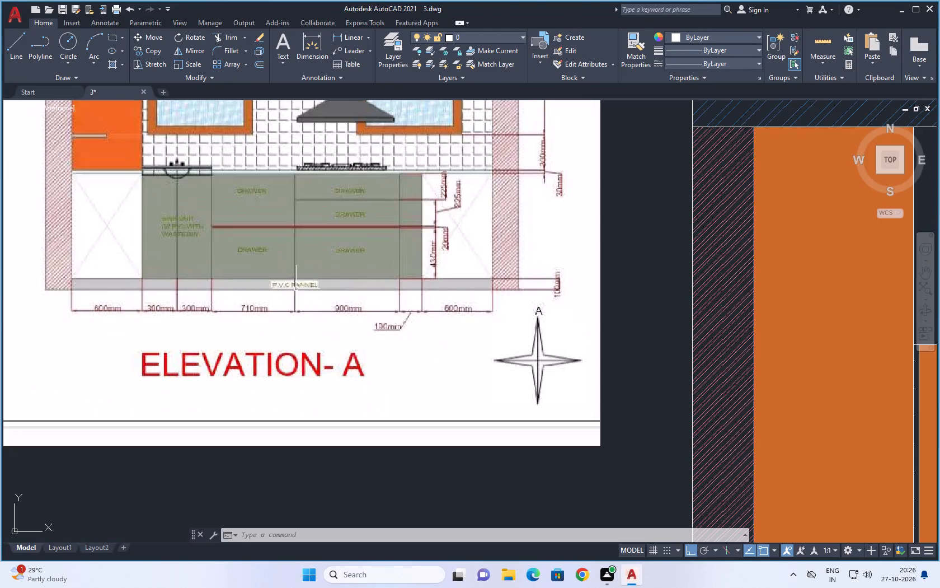
scroll(290, 282, down, 2)
scroll(290, 282, up, 4)
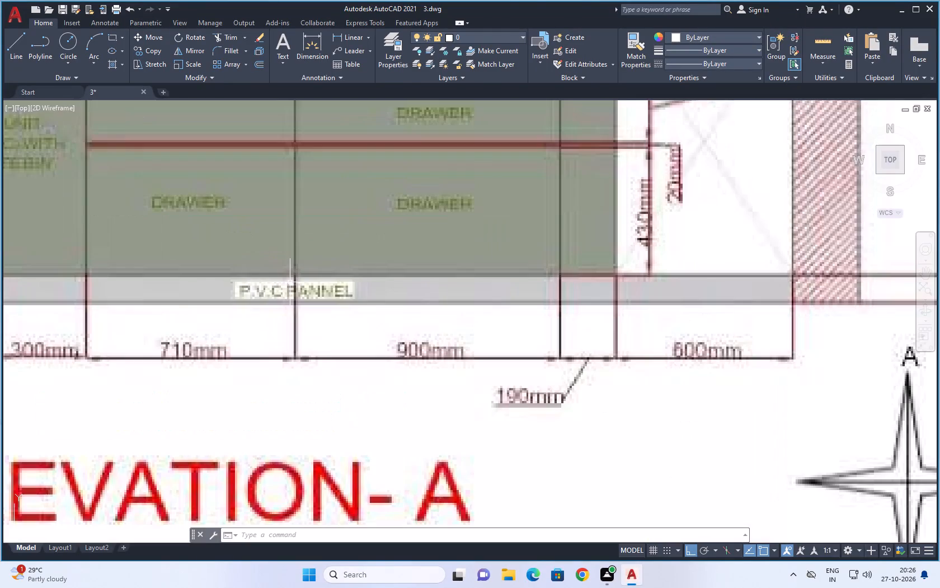
scroll(290, 282, down, 7)
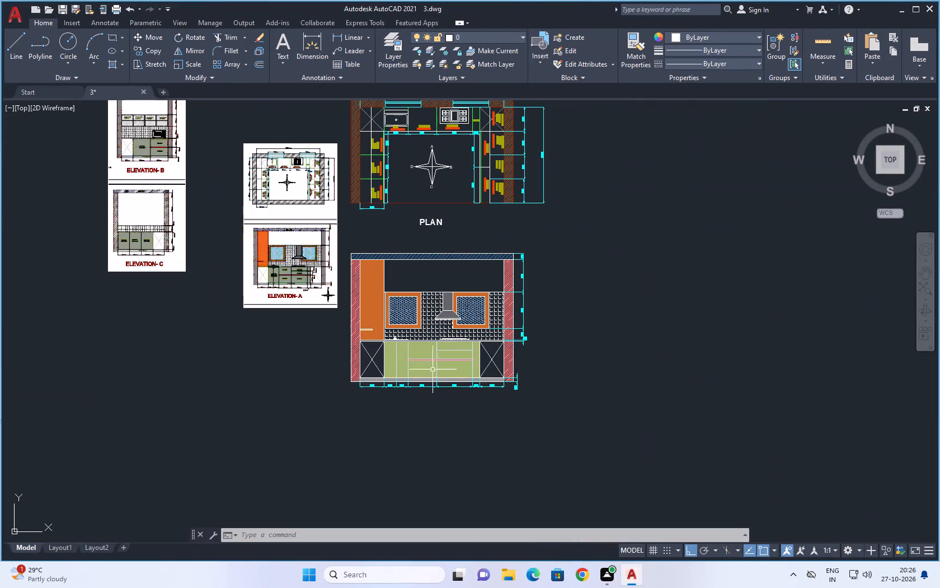
scroll(433, 386, up, 2)
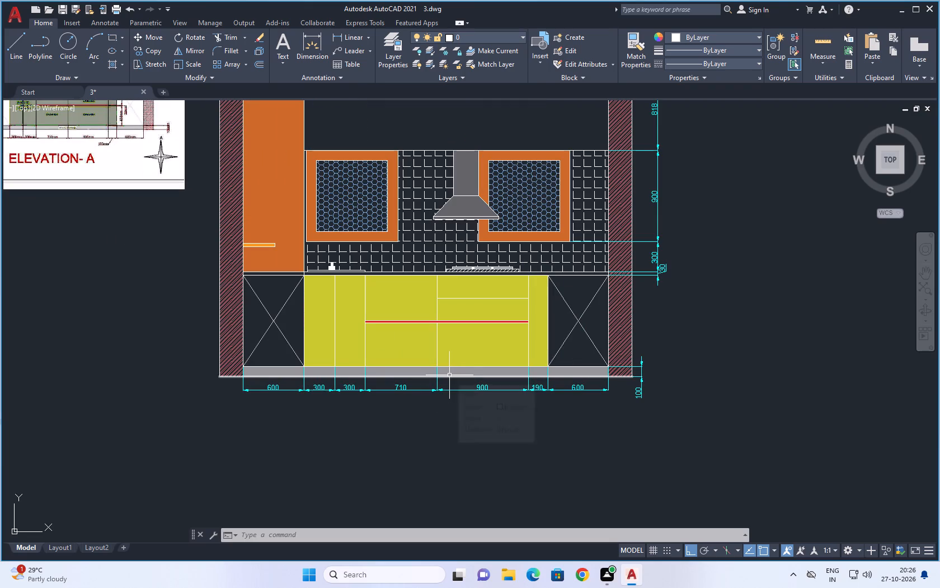
Add the multiline text PVC PANNEL at height 50 in the grey strip below the 710 and 900-wide drawers.
key(Escape)
key(t)
key(Return)
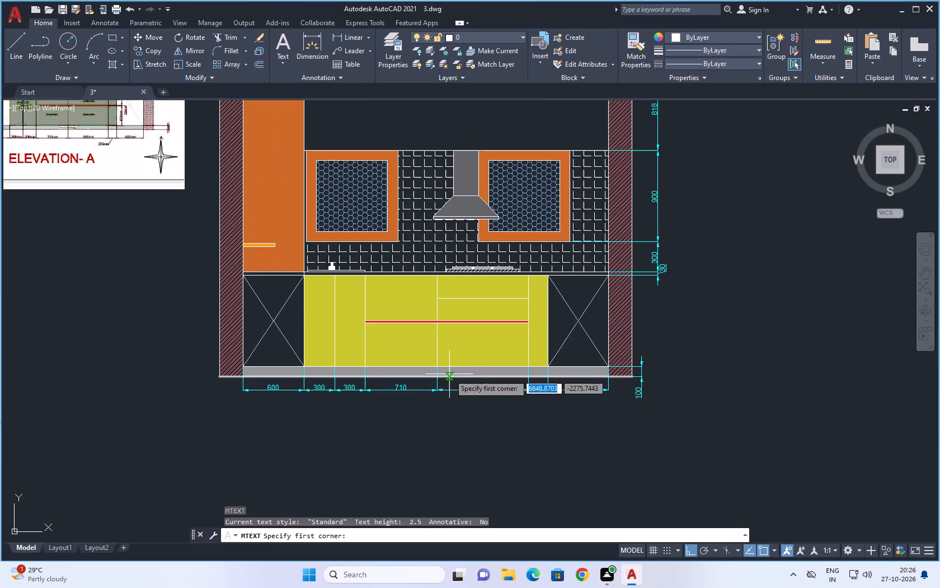
scroll(427, 370, up, 2)
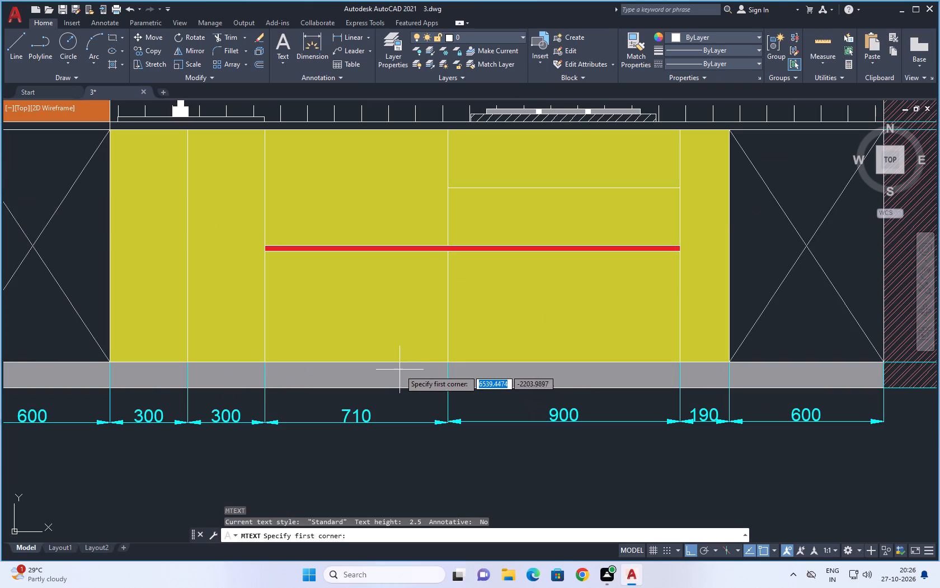
click(388, 367)
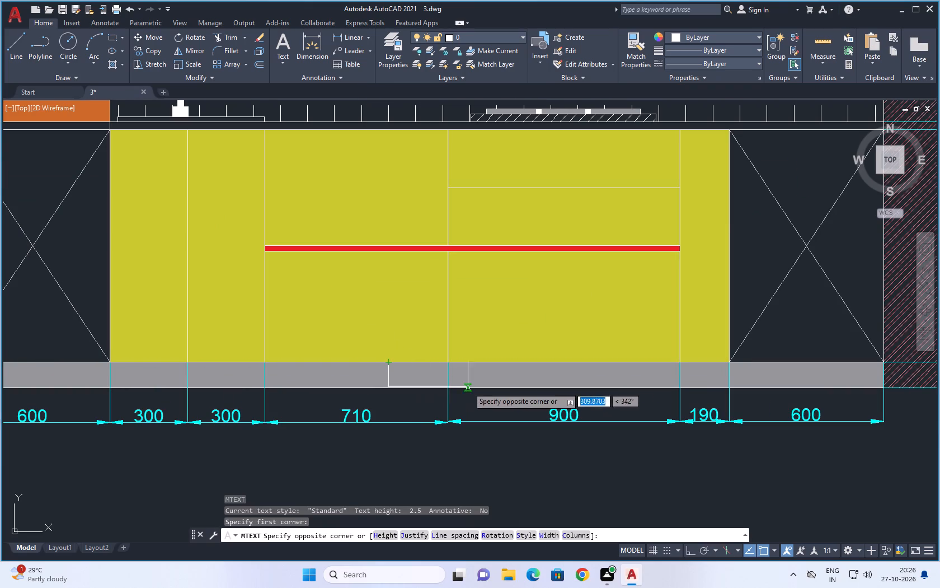
click(565, 389)
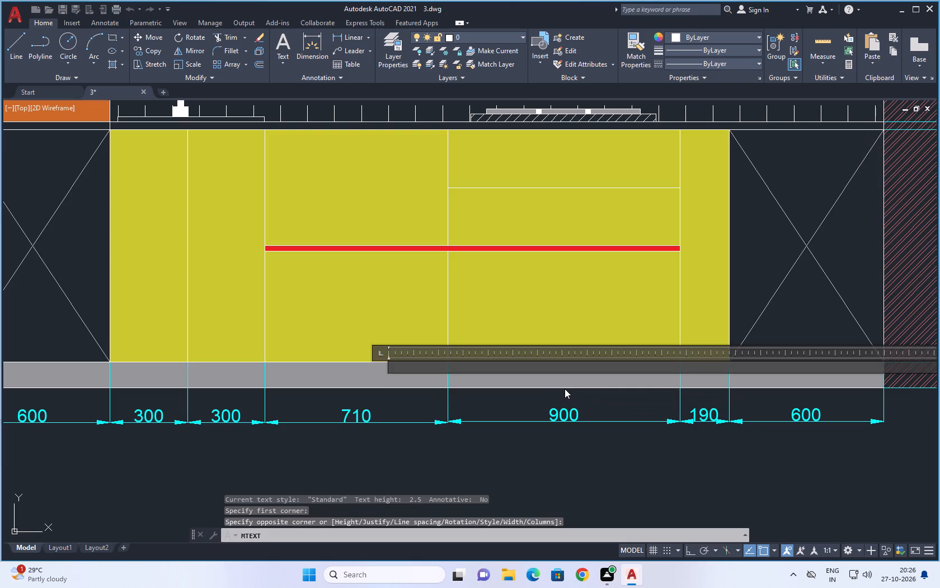
text(PV)
text(C PANNEL)
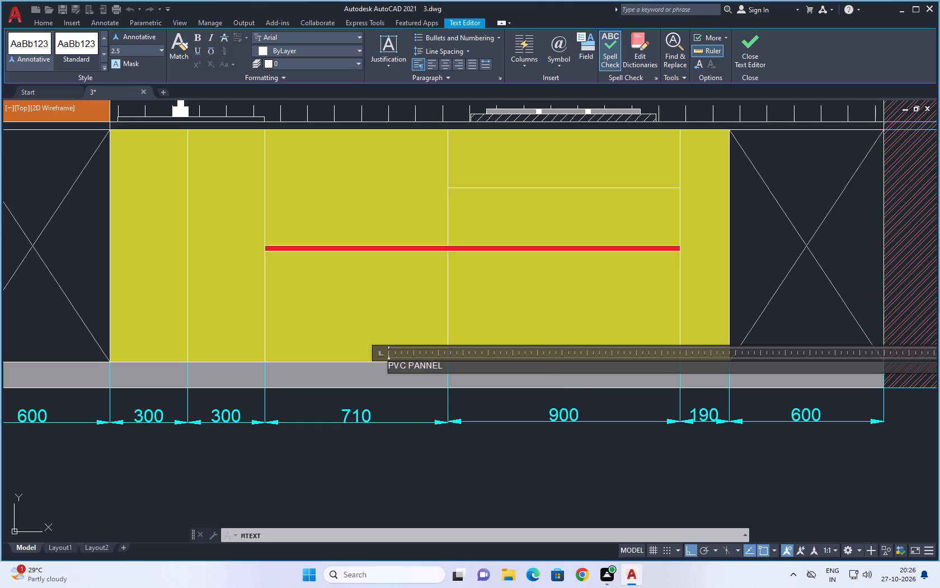
drag(458, 370, 374, 382)
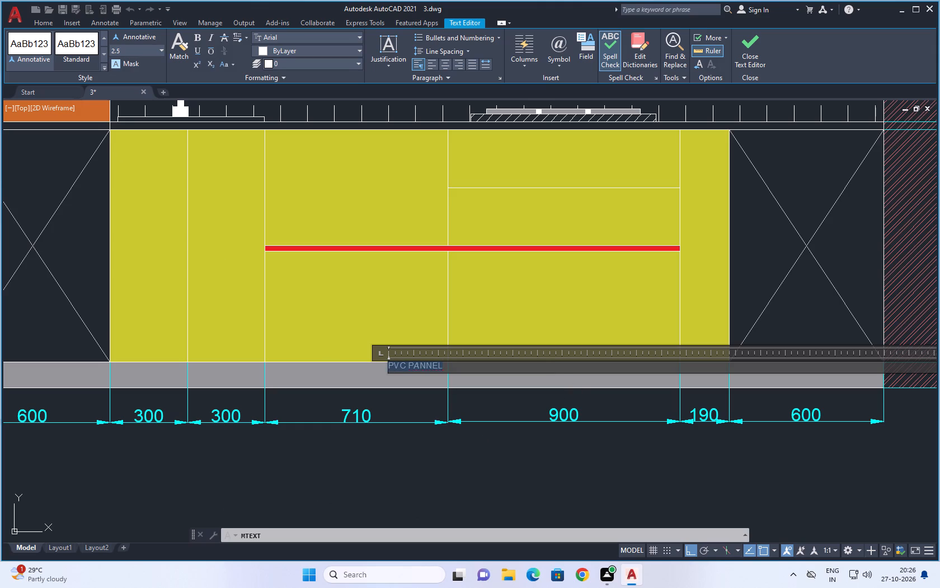
click(124, 50)
key(BackSpace)
text(50)
key(Return)
click(234, 447)
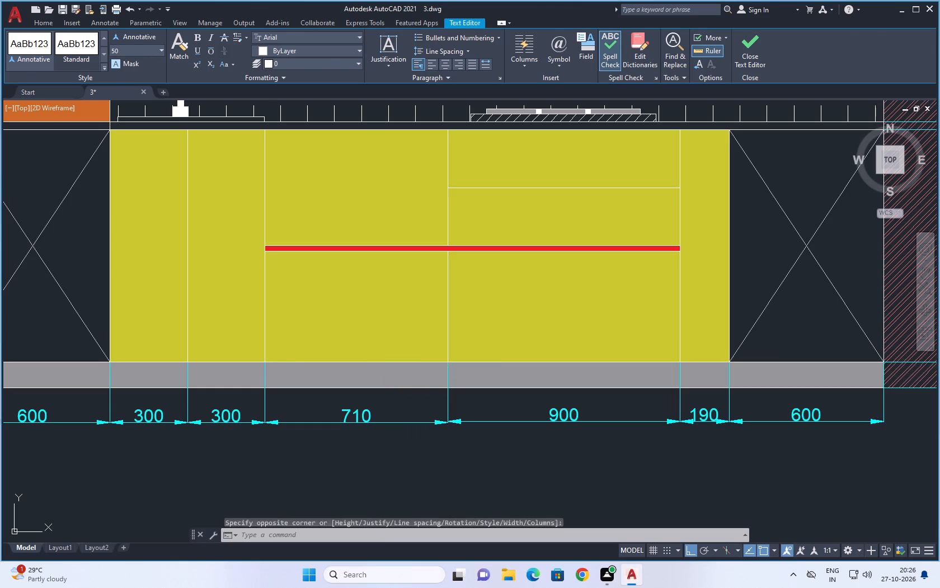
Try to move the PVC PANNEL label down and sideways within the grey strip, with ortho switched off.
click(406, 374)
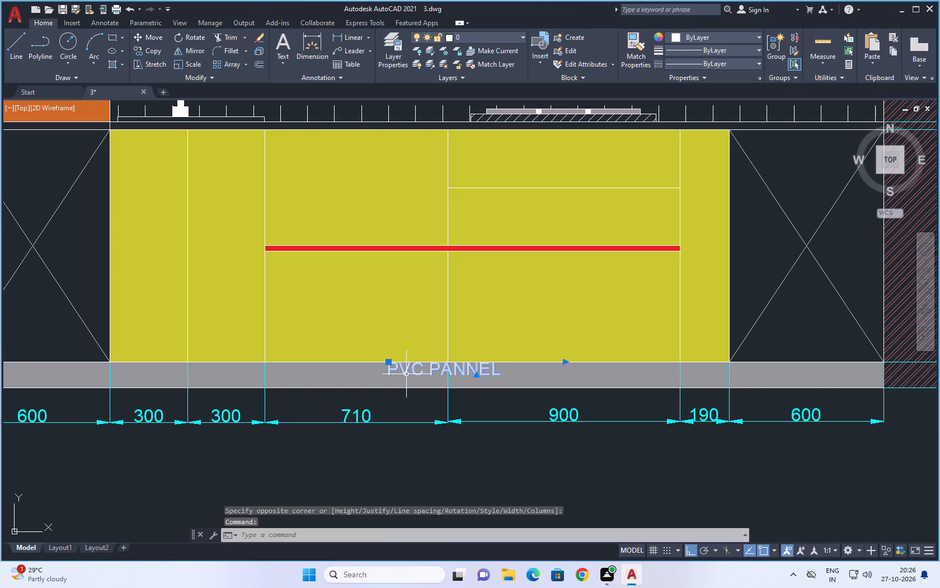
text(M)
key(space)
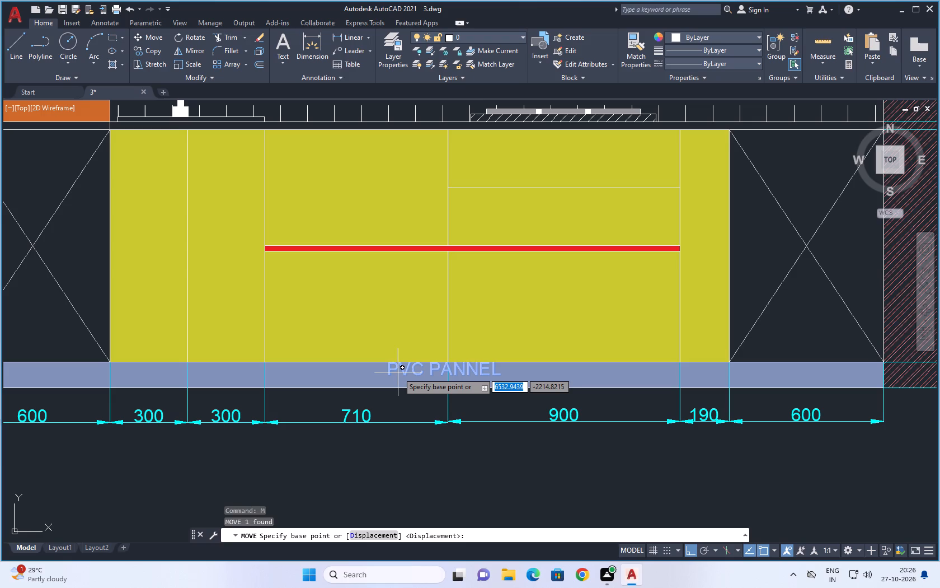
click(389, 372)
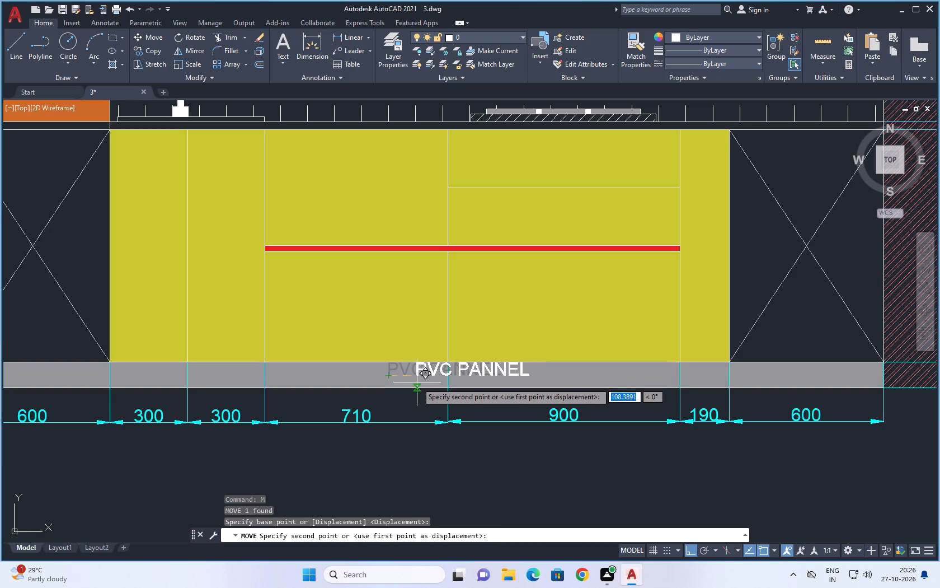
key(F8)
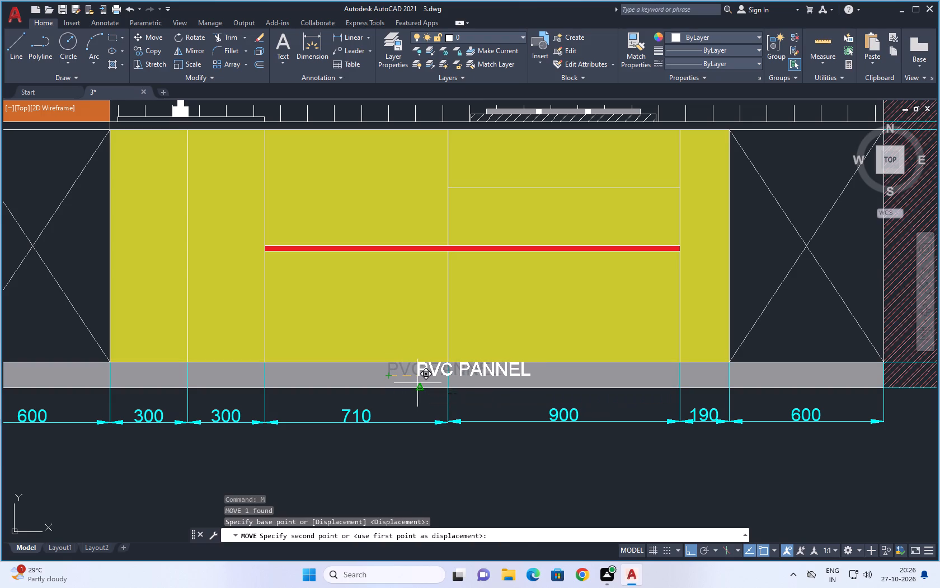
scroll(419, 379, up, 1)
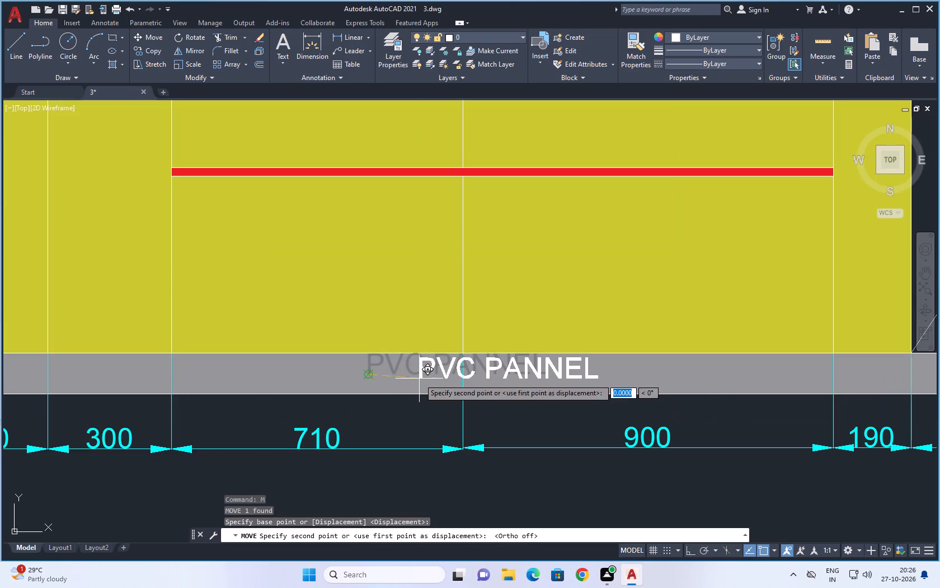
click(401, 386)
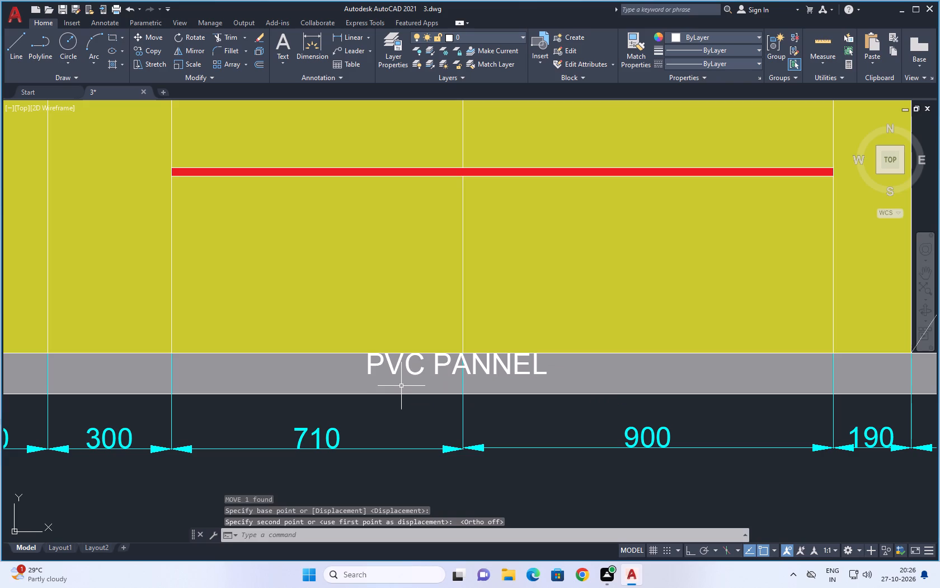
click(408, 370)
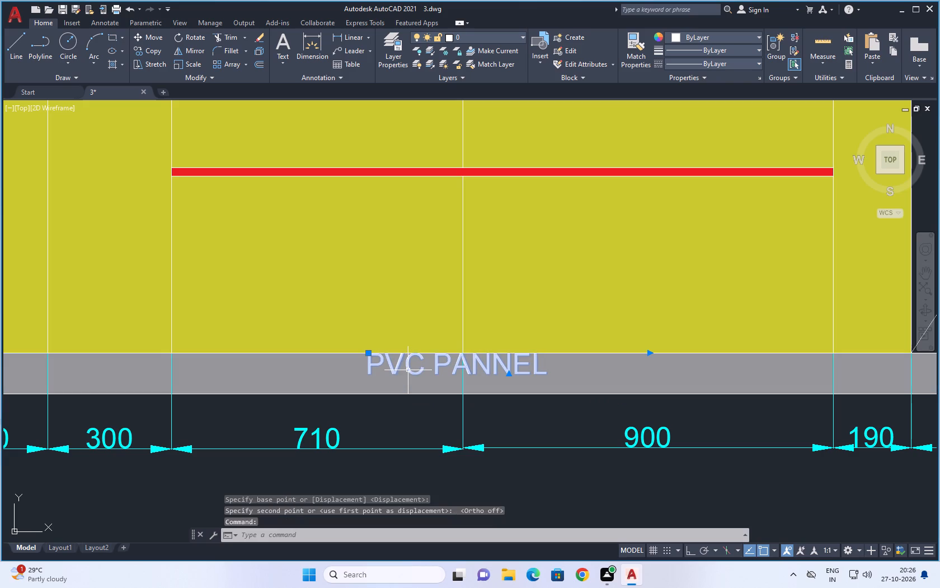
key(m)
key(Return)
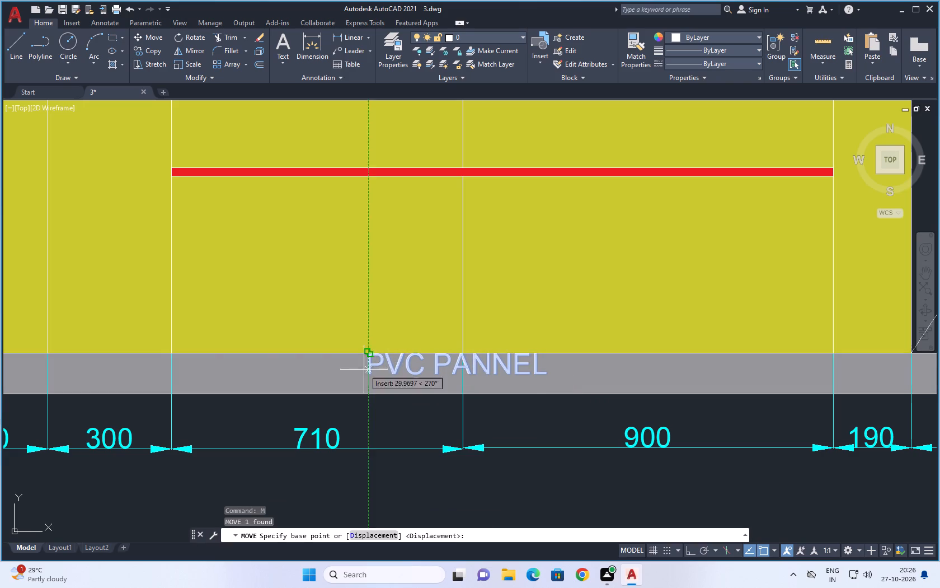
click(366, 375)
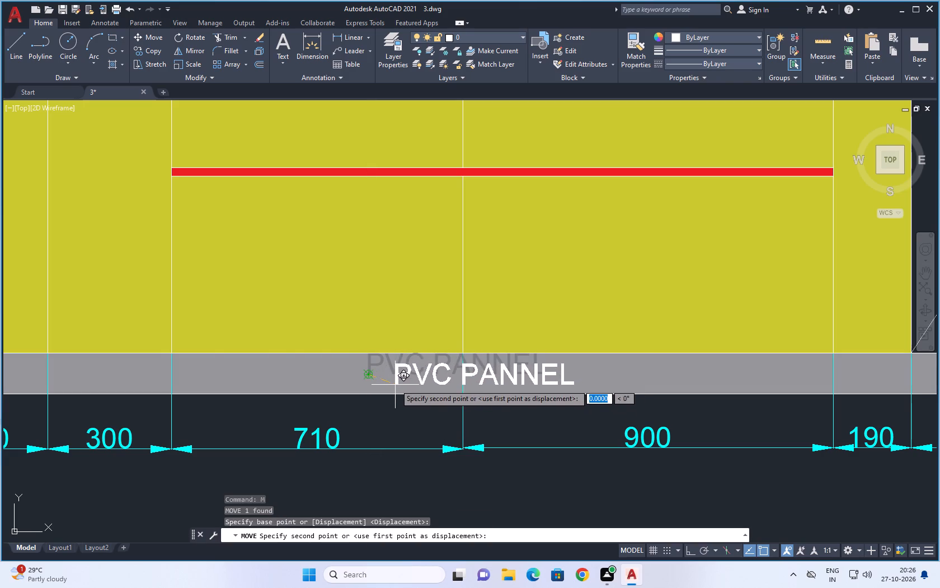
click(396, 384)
Move the PVC PANNEL label diagonally down so it sits mid-height in the grey strip across the 710/900 division.
click(395, 372)
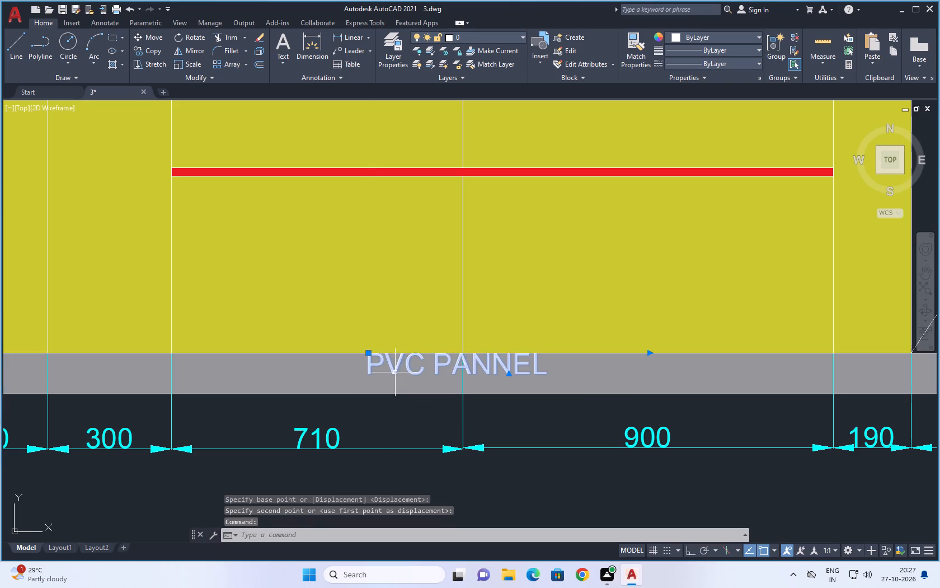
text(M)
key(space)
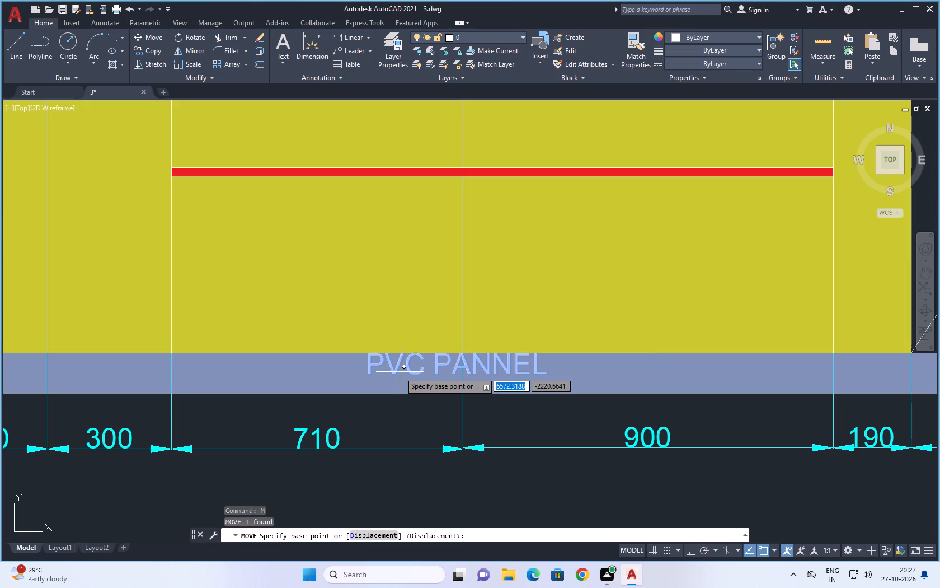
click(368, 372)
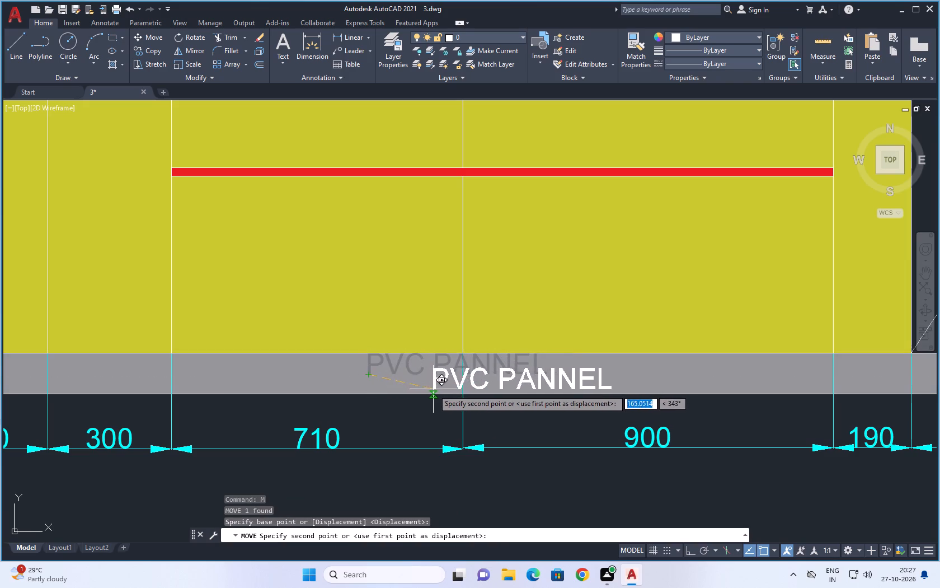
scroll(436, 389, up, 3)
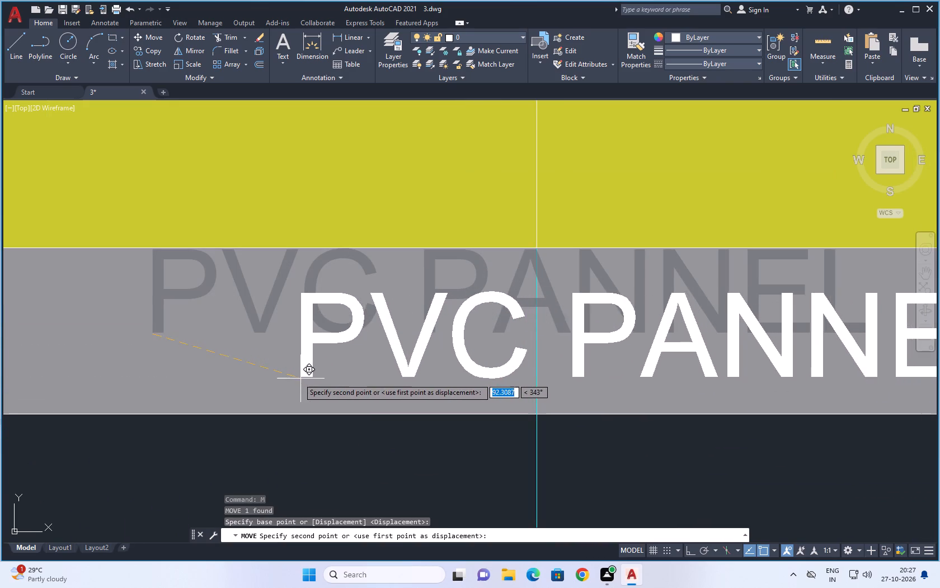
click(297, 378)
scroll(322, 360, down, 4)
scroll(383, 372, down, 3)
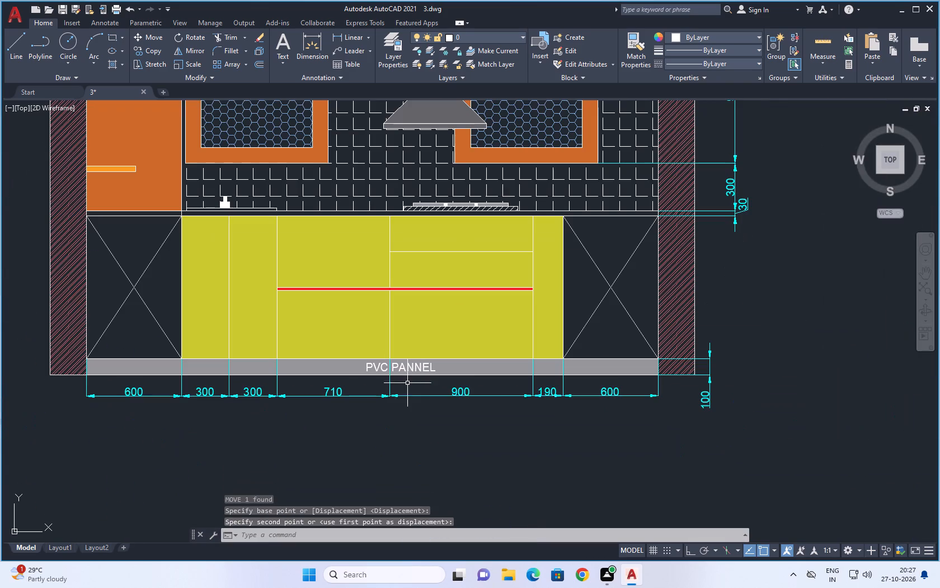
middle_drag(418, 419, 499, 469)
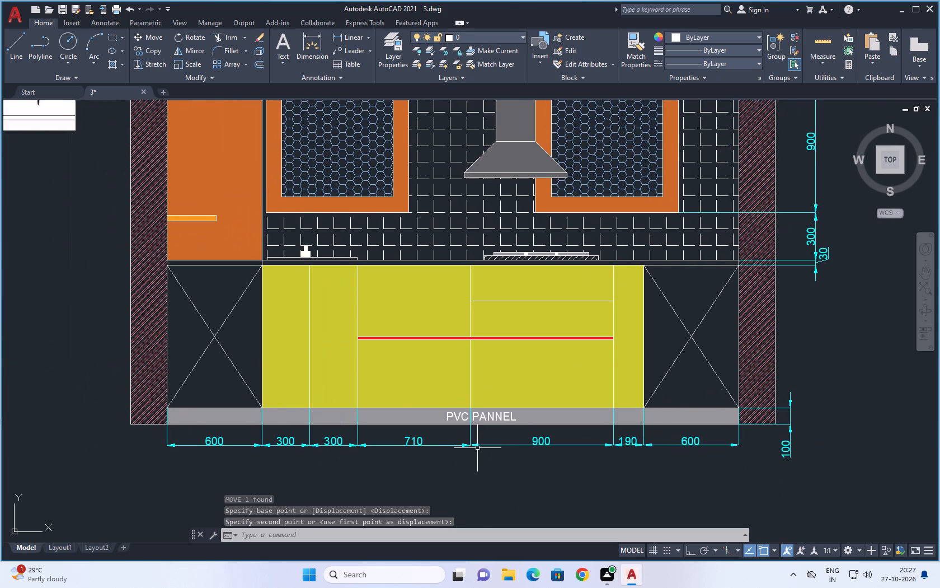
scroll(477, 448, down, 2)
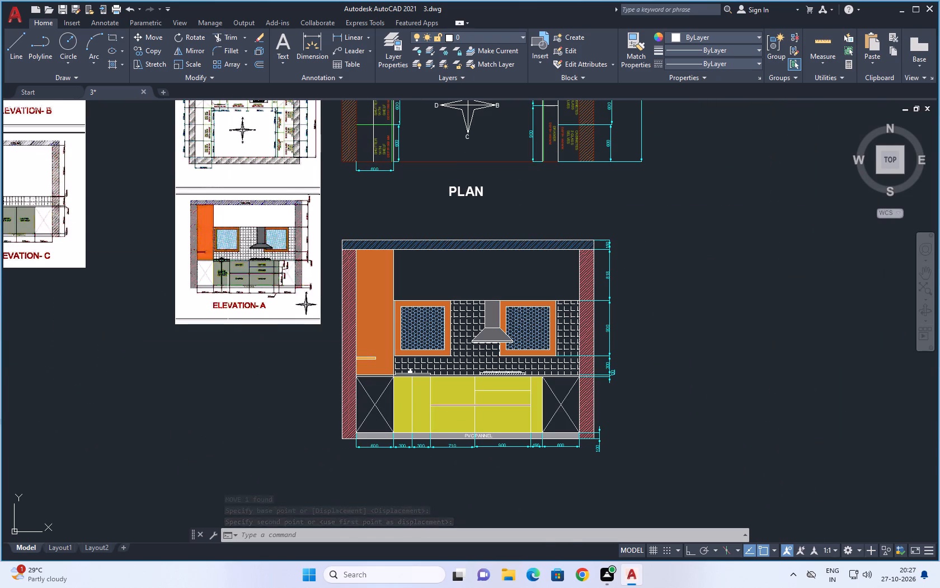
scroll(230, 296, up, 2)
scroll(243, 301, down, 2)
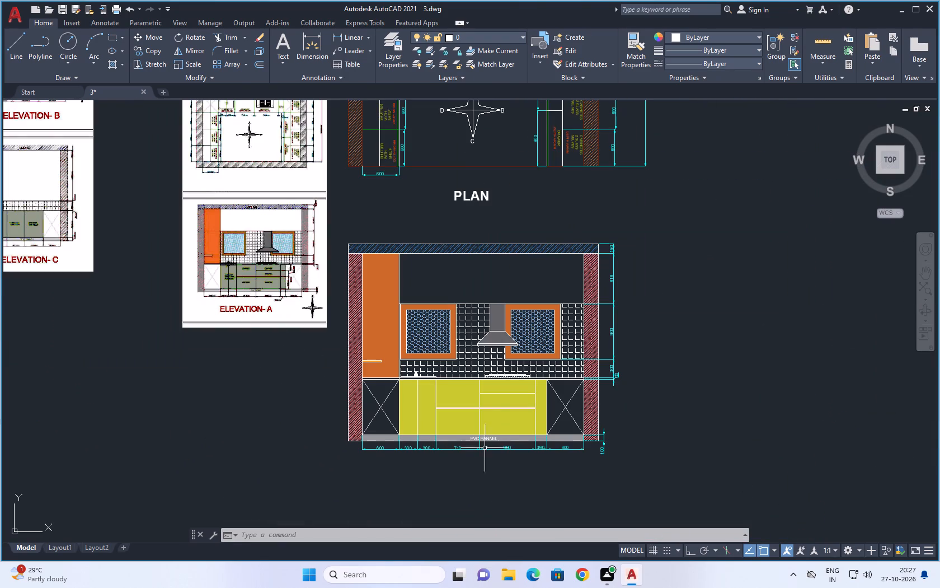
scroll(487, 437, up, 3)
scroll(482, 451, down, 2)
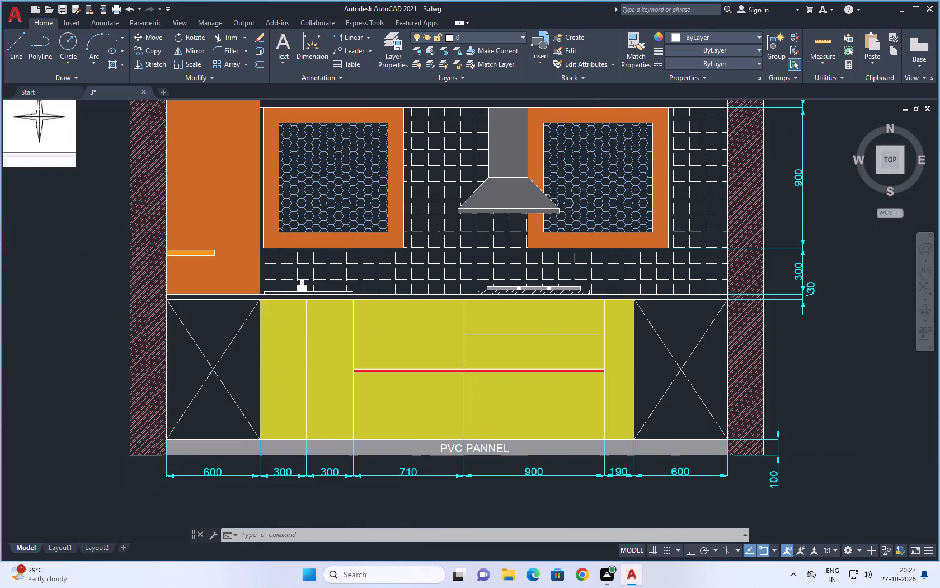
Copy the PVC PANNEL label and paste the copy inside the blue hatched band along the top of elevation A.
click(482, 451)
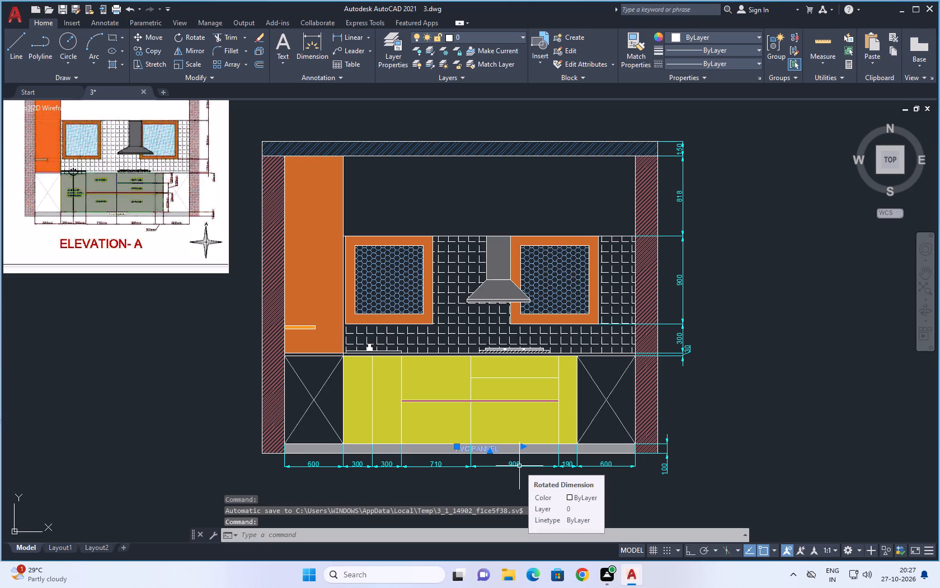
key(ctrl+c)
key(ctrl+v)
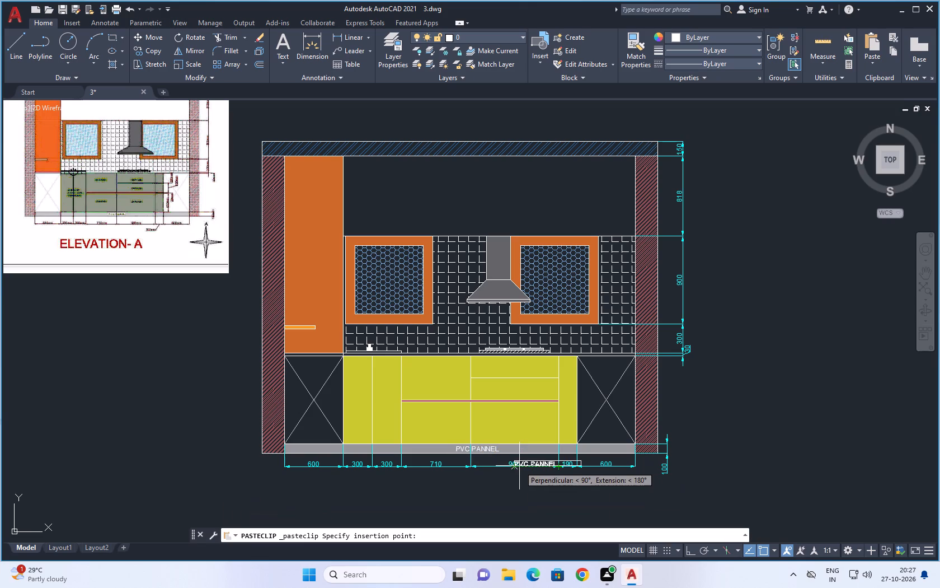
scroll(519, 466, down, 2)
scroll(372, 323, up, 2)
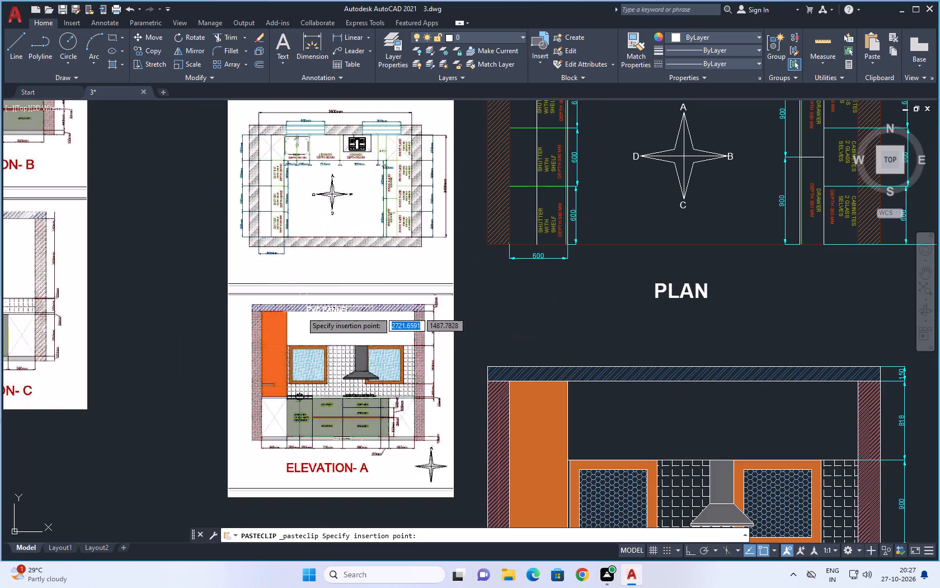
scroll(312, 314, up, 3)
scroll(284, 339, down, 6)
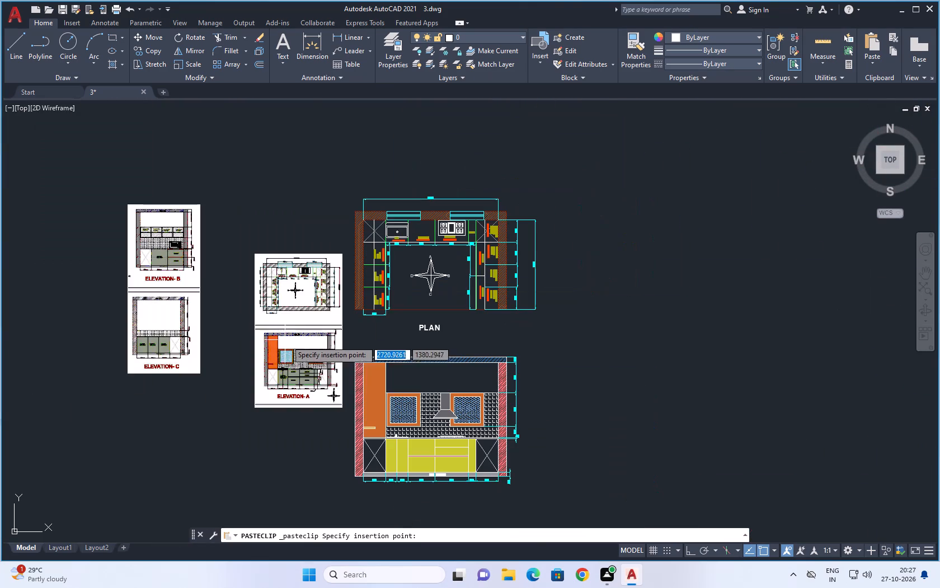
scroll(438, 360, up, 3)
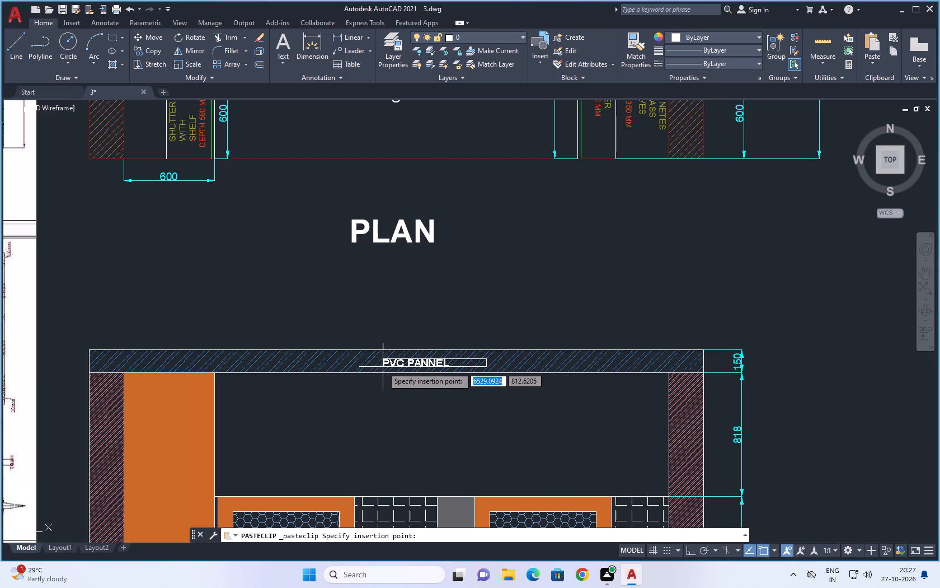
click(383, 367)
Replace the text of the pasted label in the blue hatched top band with CEILING.
double_click(391, 365)
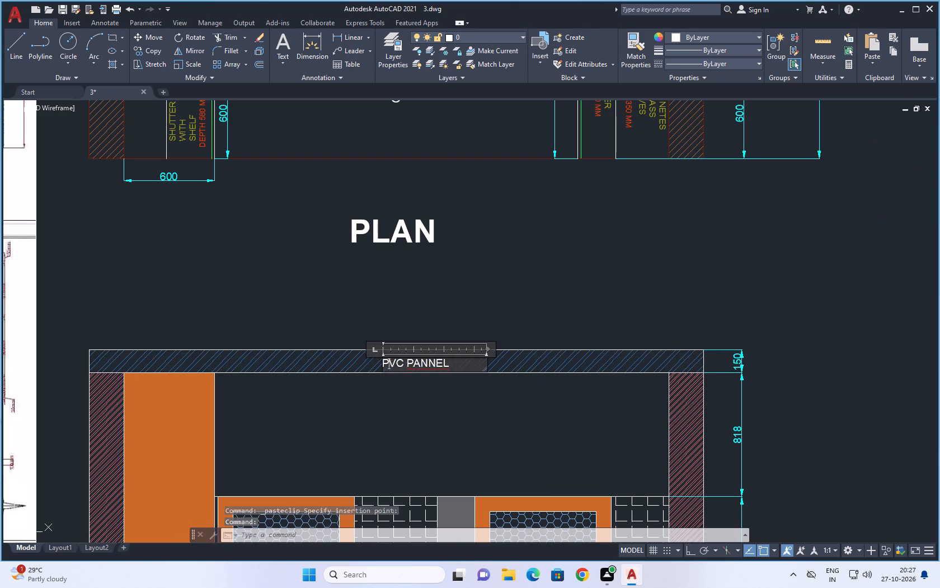
click(449, 365)
key(BackSpace)
key(BackSpace)
key(BackSpace)
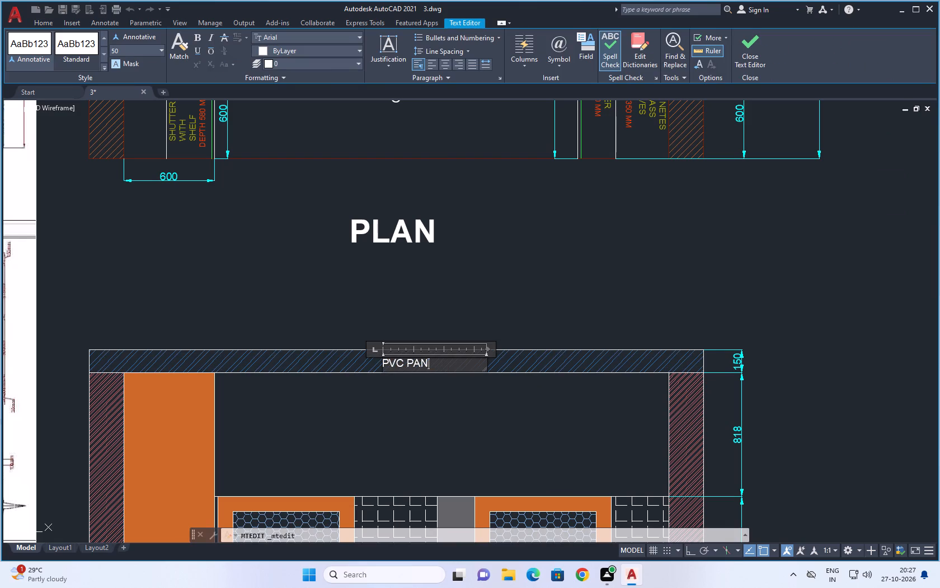
key(BackSpace)
key(BackSpace)
key(BackSpace)
key(BackSpace)
key(BackSpace)
key(BackSpace)
key(BackSpace)
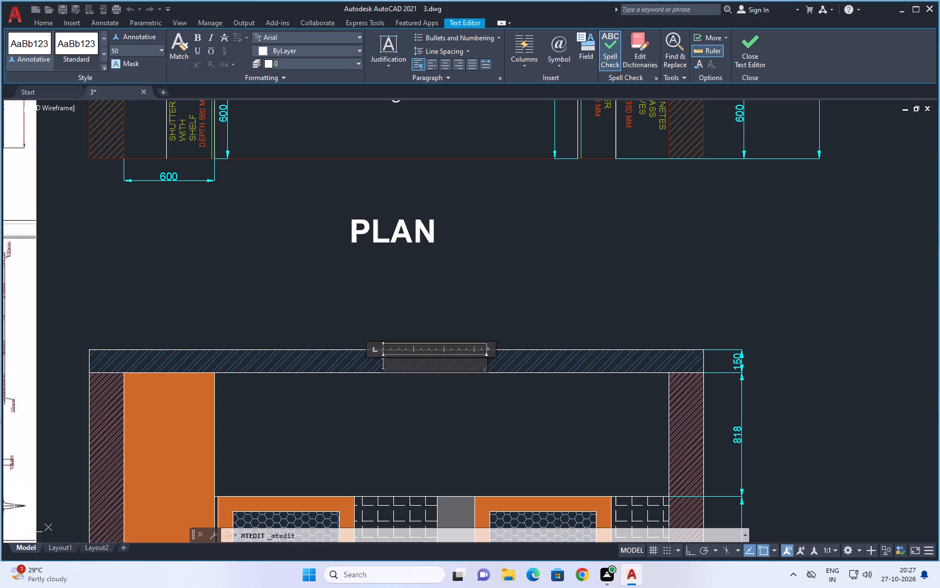
text(CEILING)
click(473, 400)
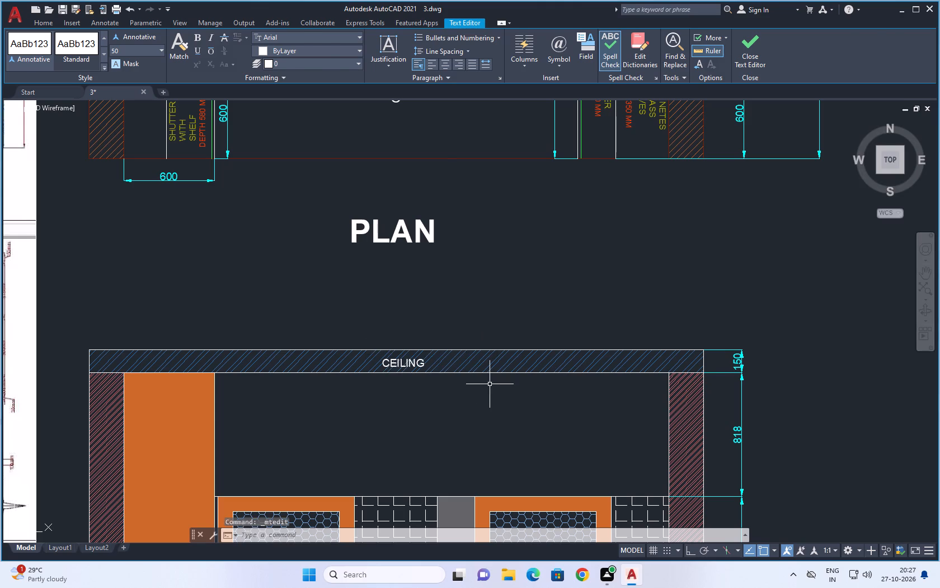
Examine the labels and dimensions of the elevation A reference image against the drawn elevation.
scroll(491, 382, down, 2)
middle_drag(478, 399, 540, 374)
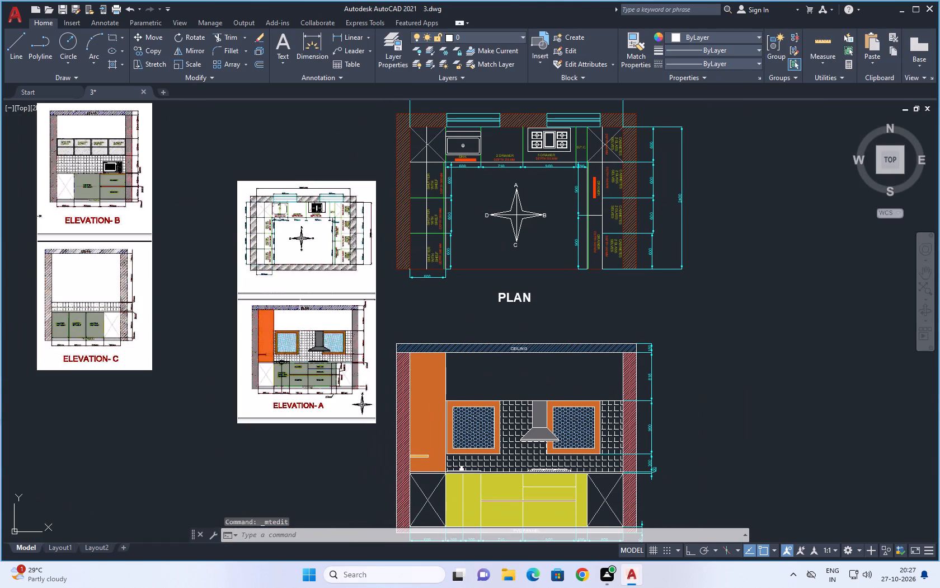
scroll(289, 311, up, 4)
scroll(311, 307, down, 2)
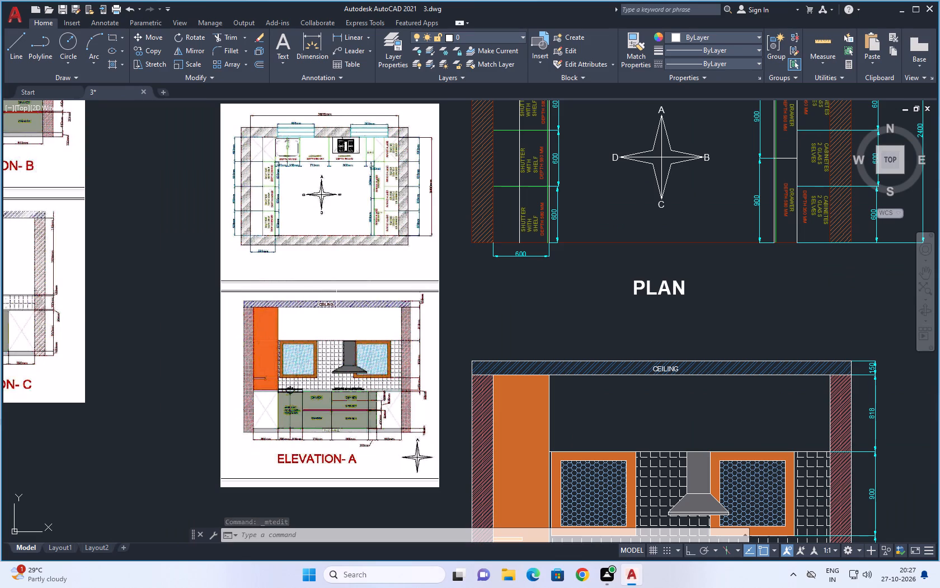
scroll(307, 434, up, 2)
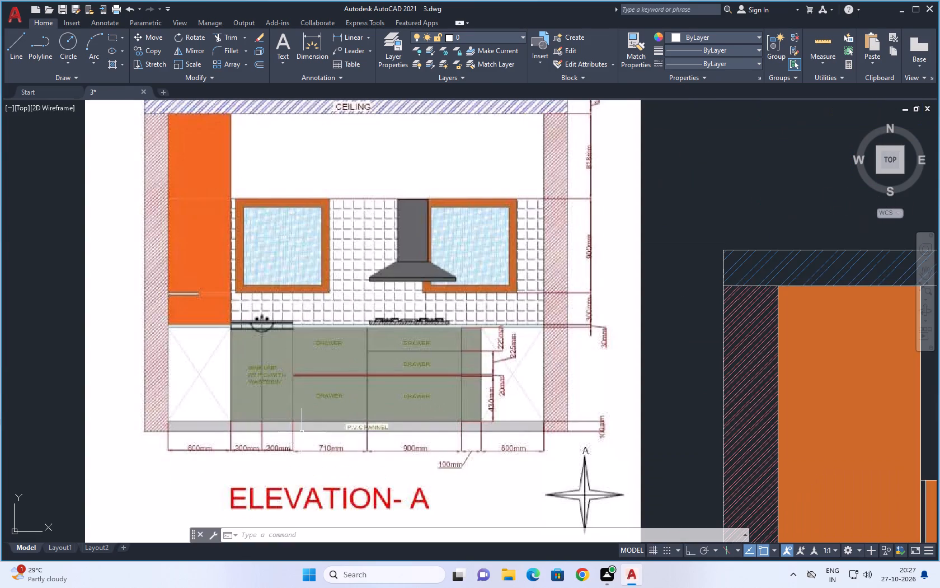
scroll(280, 400, down, 4)
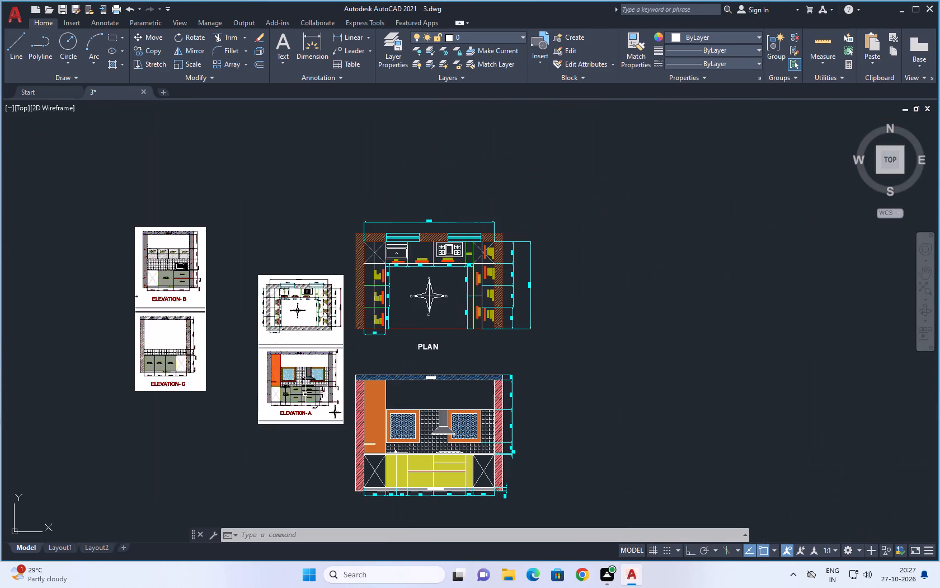
scroll(416, 493, up, 2)
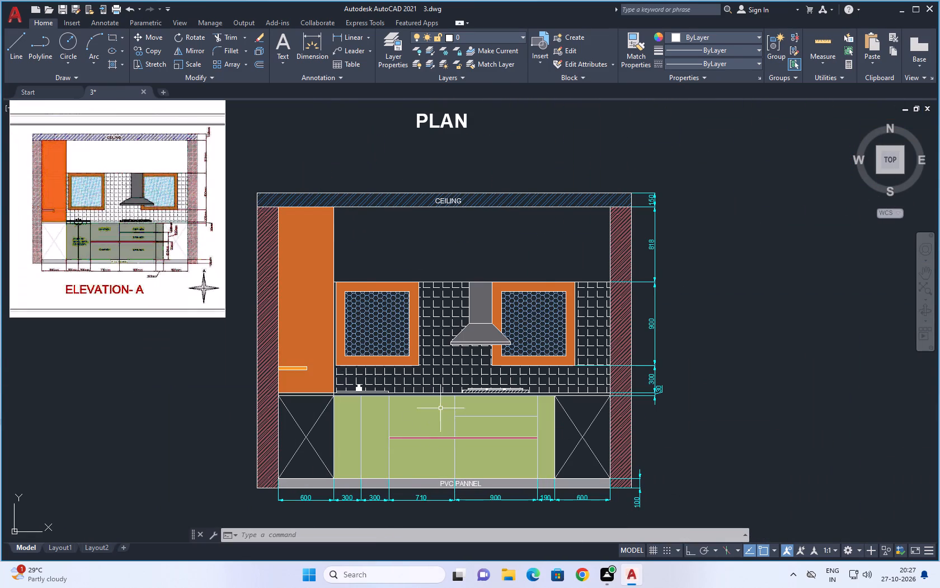
scroll(440, 408, down, 1)
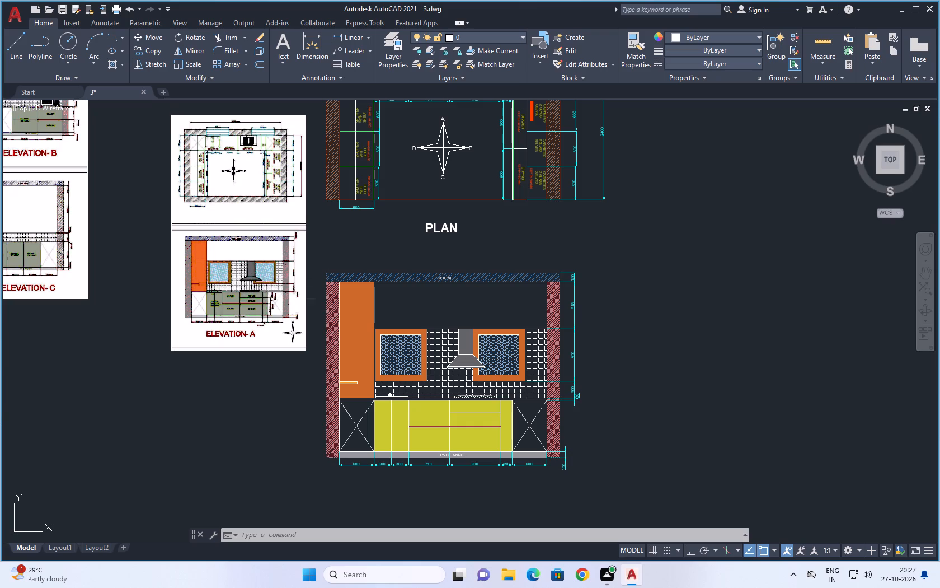
Add a vertical linear dimension for the height of the 900-wide top drawer, placed over the adjacent crossed 600-wide panel.
click(346, 36)
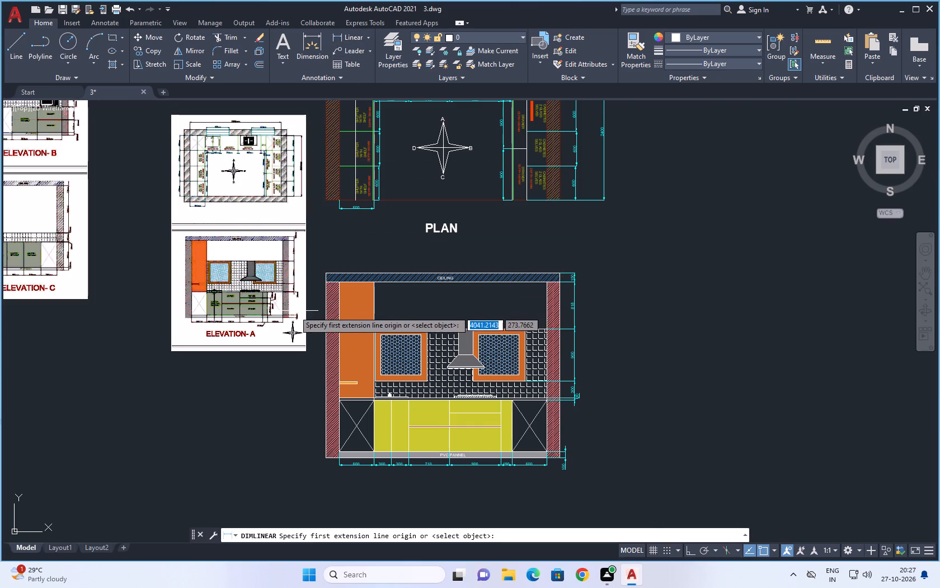
scroll(294, 311, up, 3)
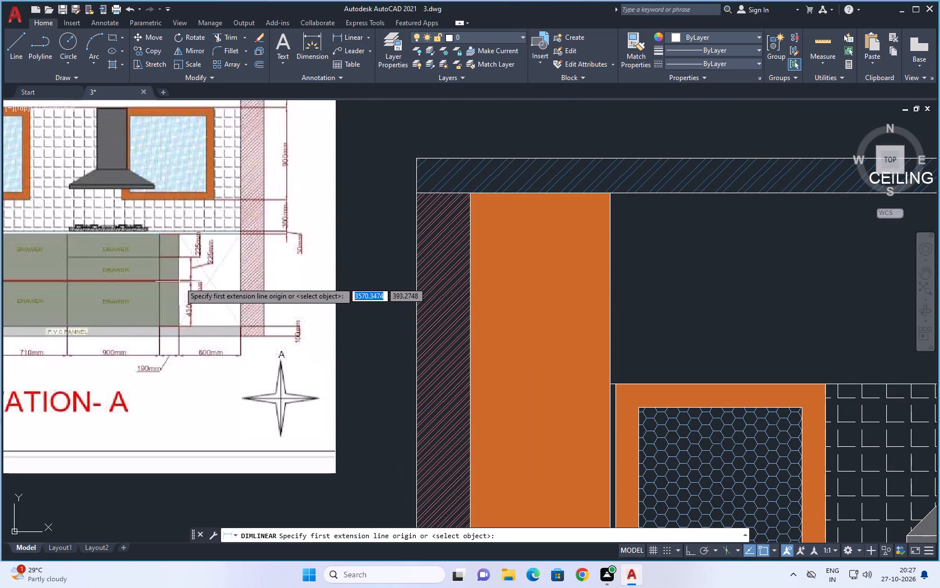
scroll(178, 281, up, 1)
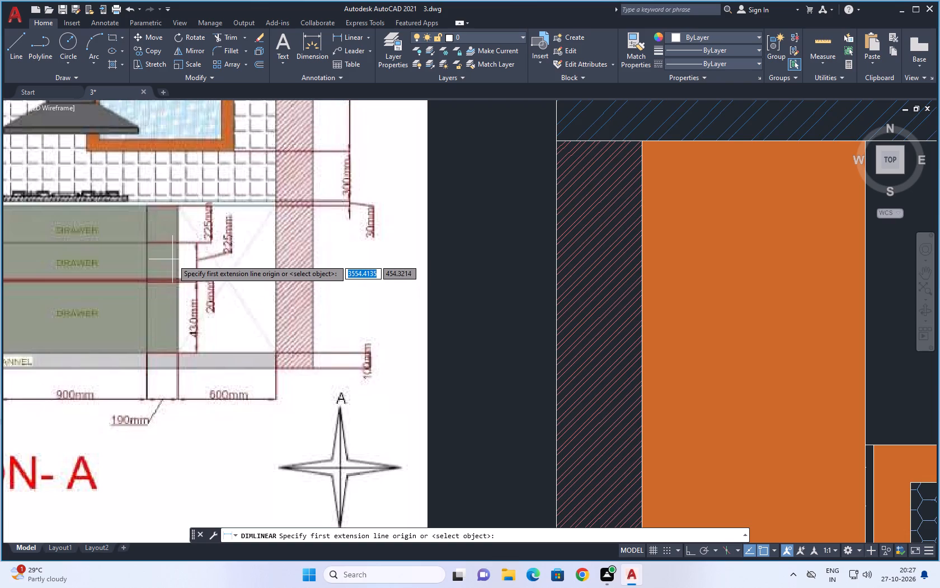
scroll(174, 264, down, 2)
scroll(404, 391, down, 2)
scroll(532, 479, up, 2)
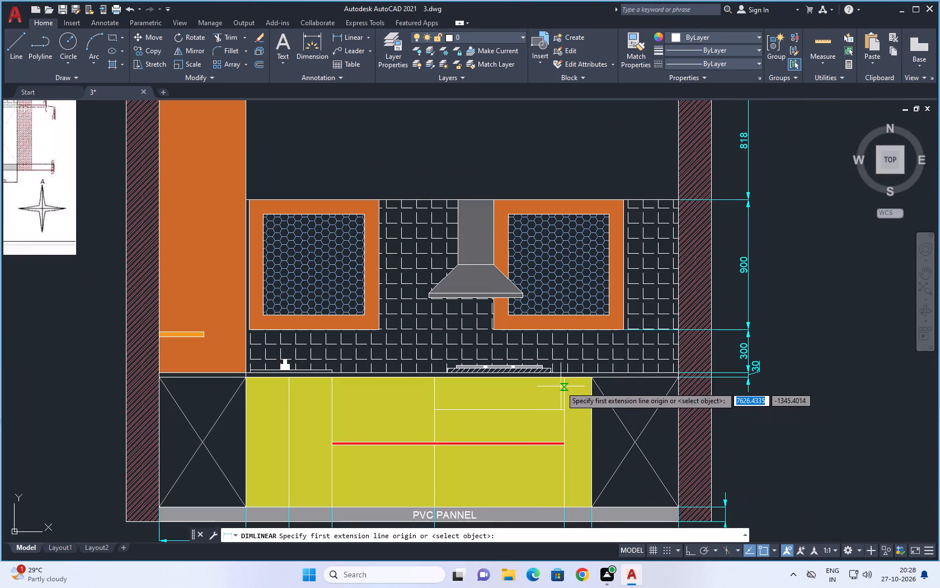
click(565, 379)
click(567, 408)
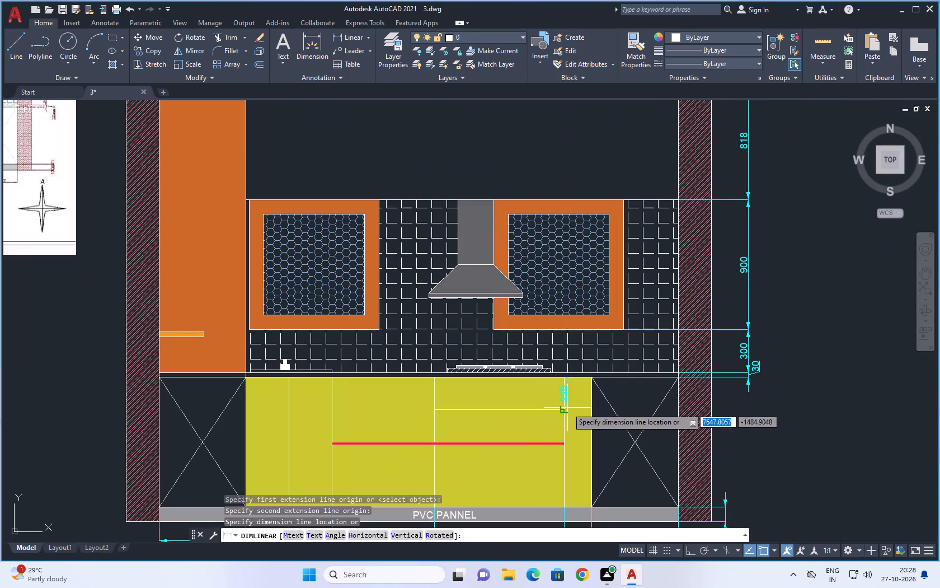
click(613, 413)
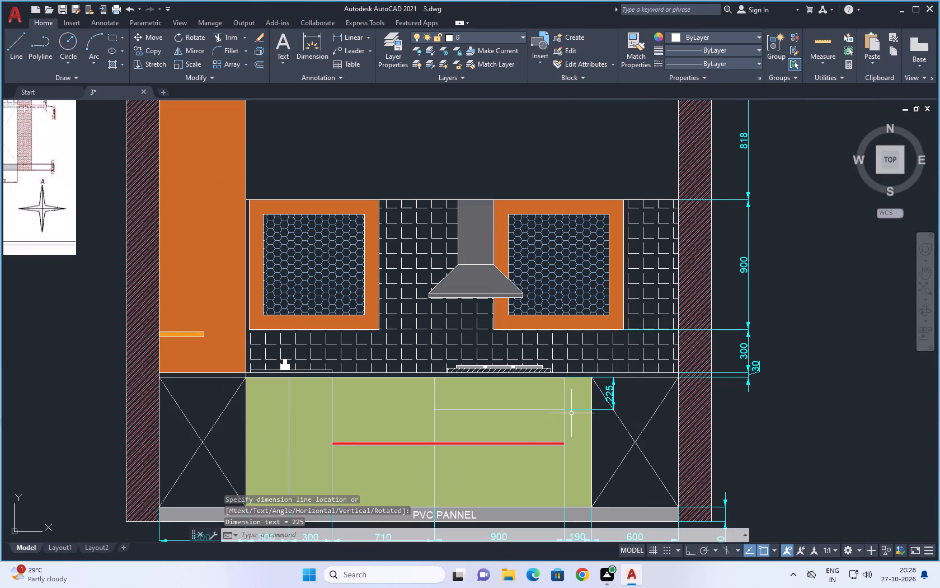
Dimension the height of the 900-wide middle drawer down to the red strip, in line with the top drawer's dimension.
key(space)
click(564, 408)
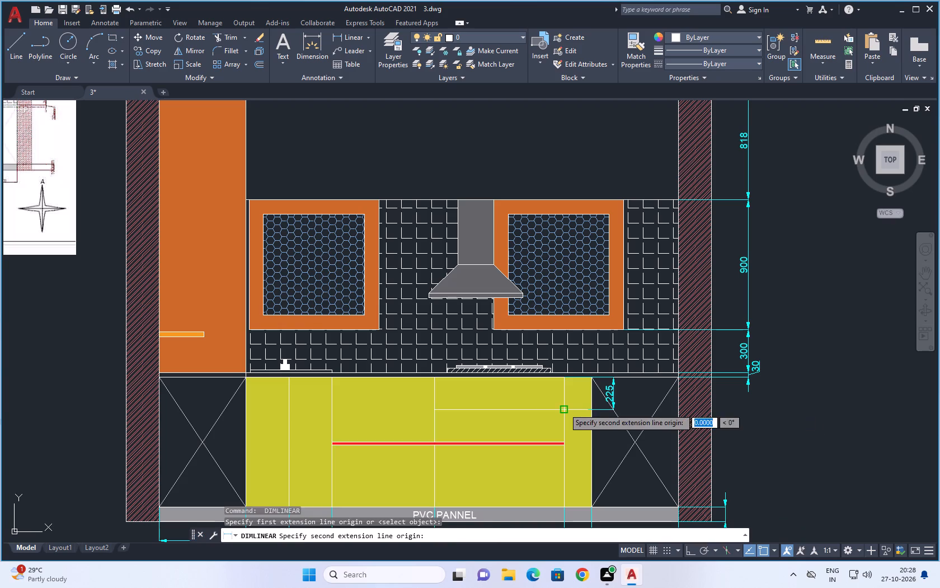
scroll(561, 438, up, 2)
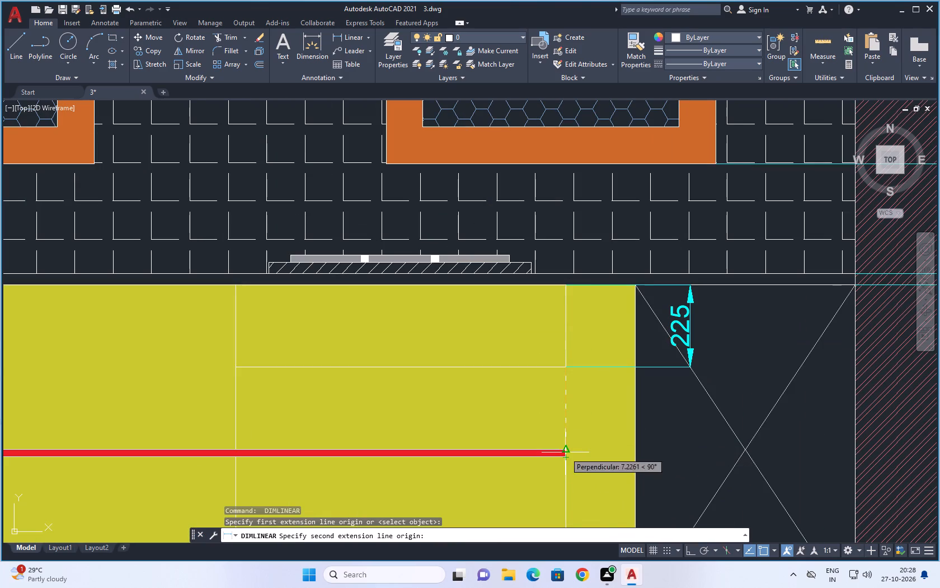
click(565, 452)
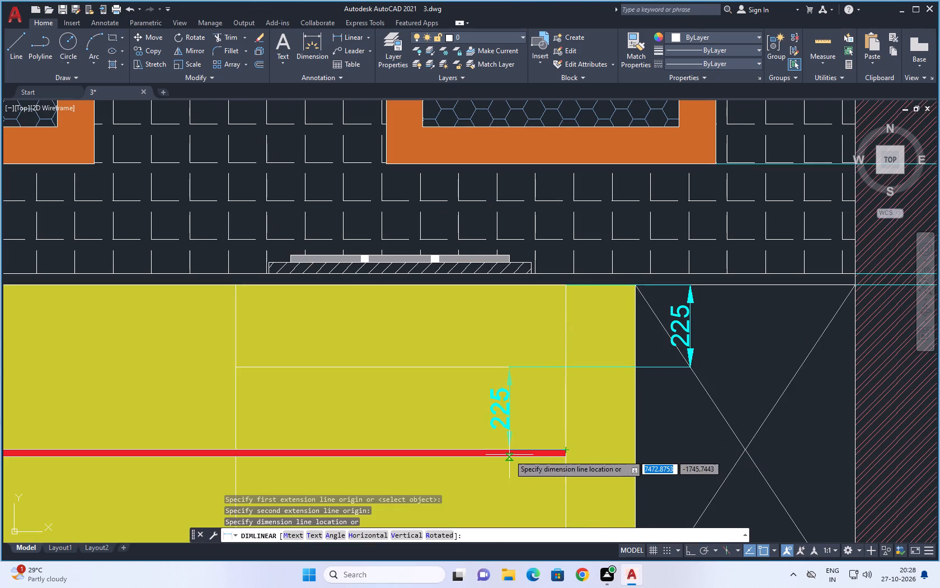
click(690, 442)
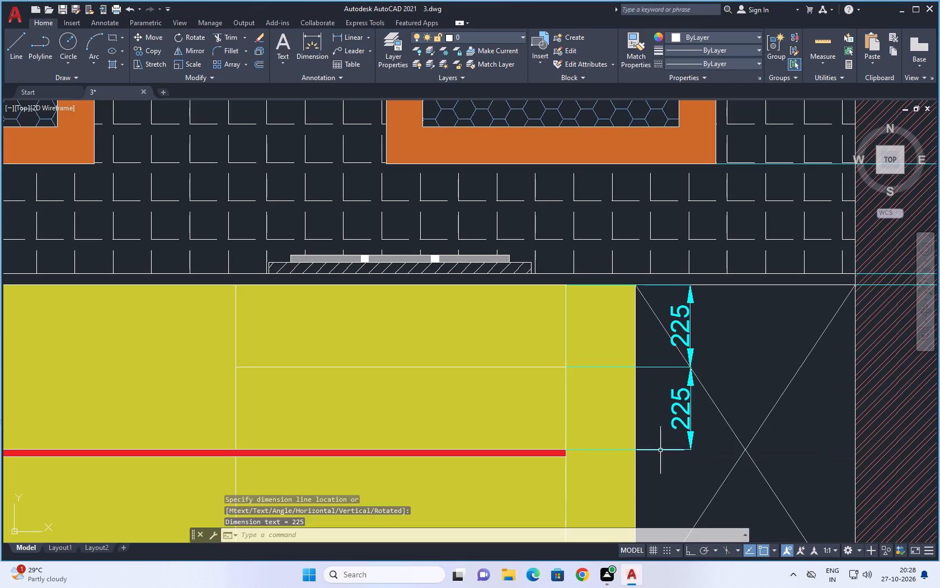
Continue the drawer dimension chain downward across the red strip's thickness and the bottom drawer's height to the grey strip.
key(space)
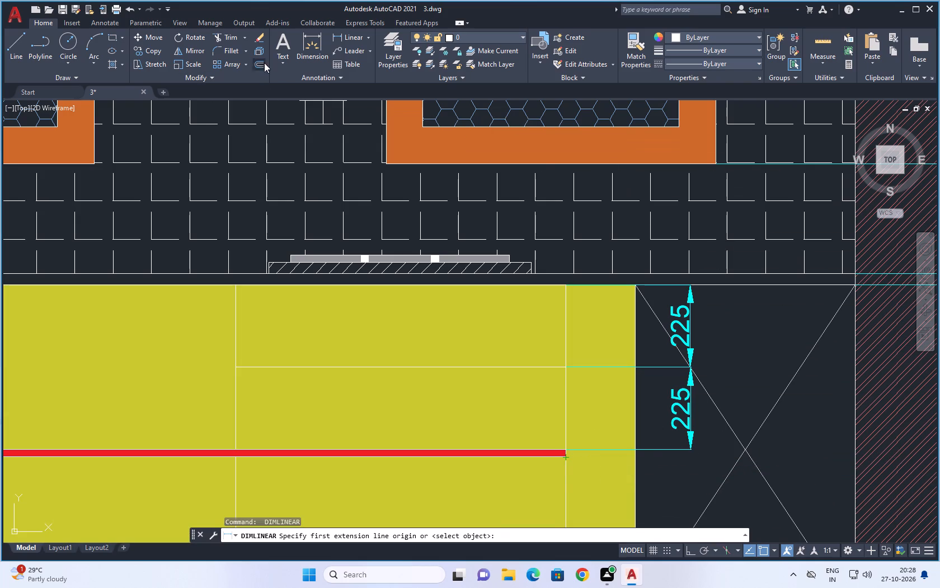
click(115, 21)
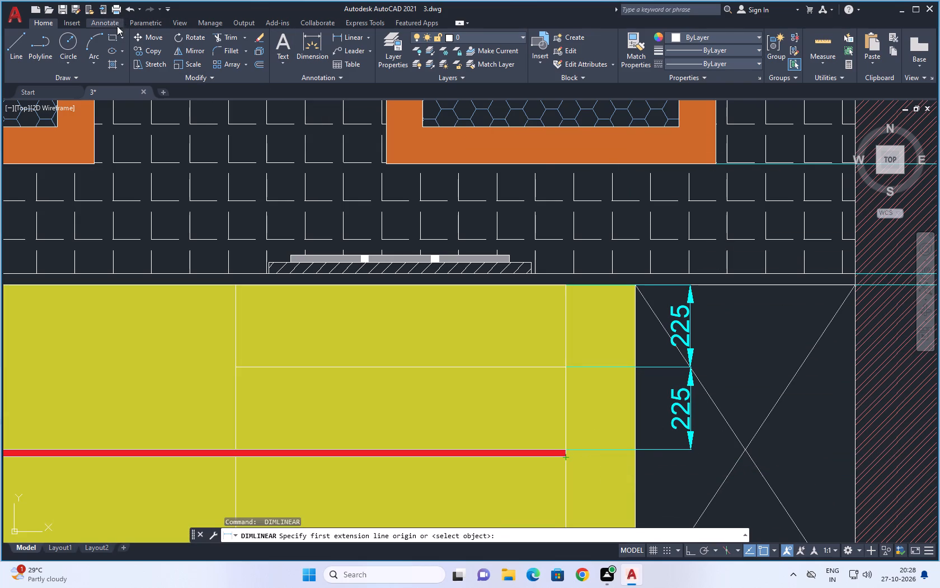
click(309, 68)
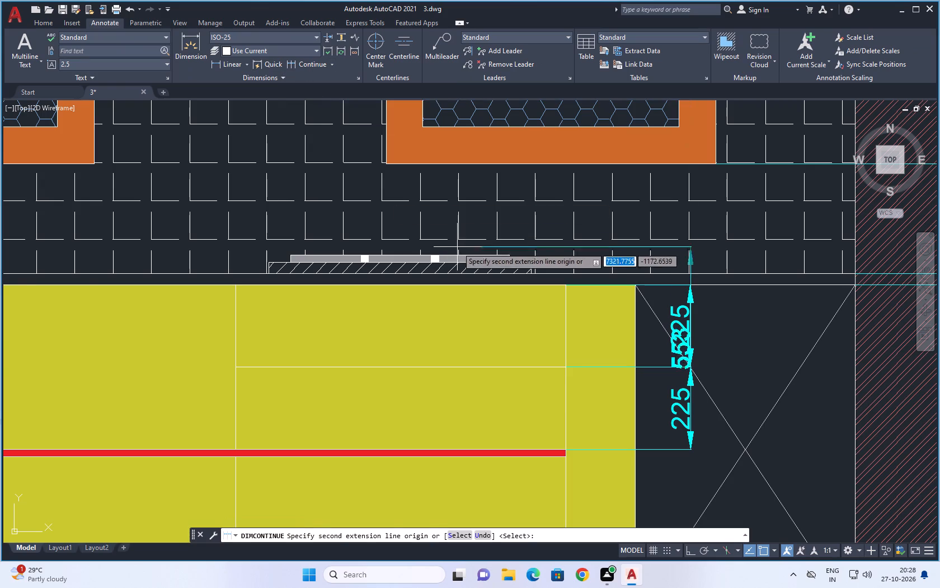
scroll(462, 230, down, 2)
scroll(490, 326, up, 4)
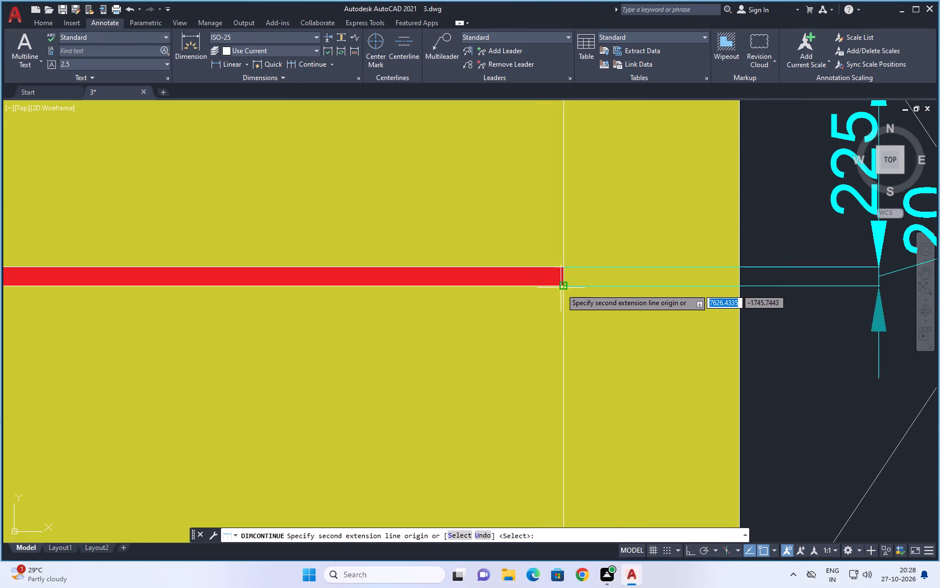
click(562, 290)
scroll(558, 265, down, 3)
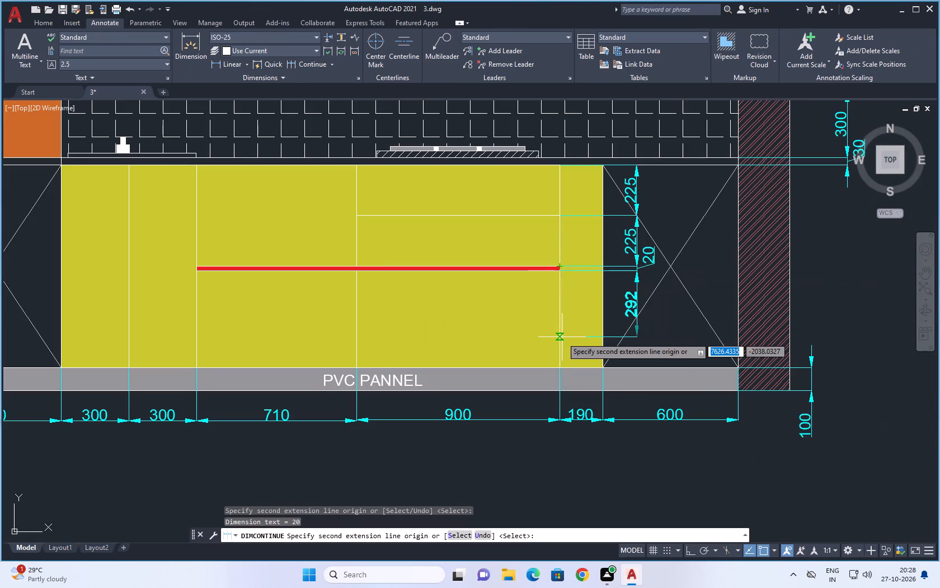
click(560, 368)
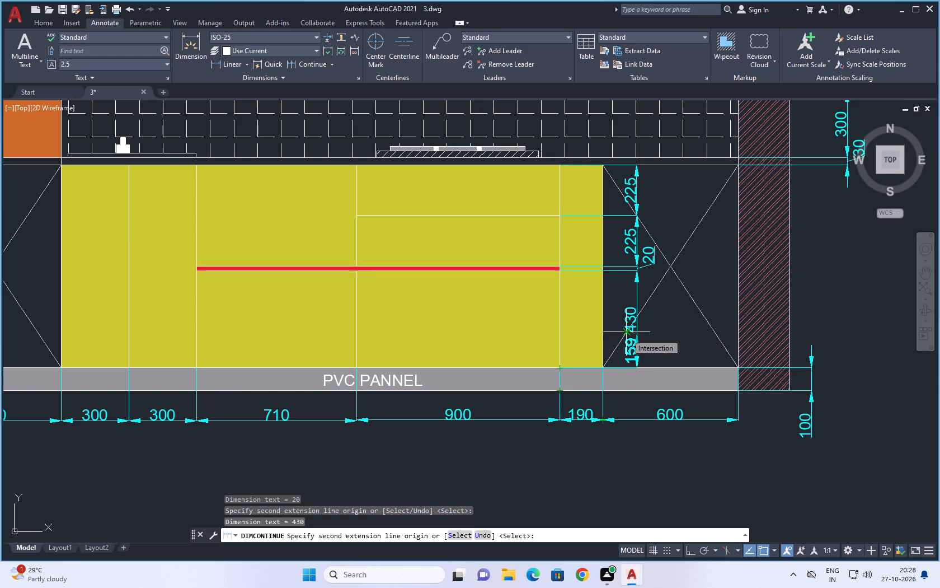
key(Escape)
Examine the drawer labels and drawer dimensions in the elevation A reference image and compare them with the drawn base cabinets.
scroll(580, 323, down, 3)
middle_drag(529, 366, 553, 398)
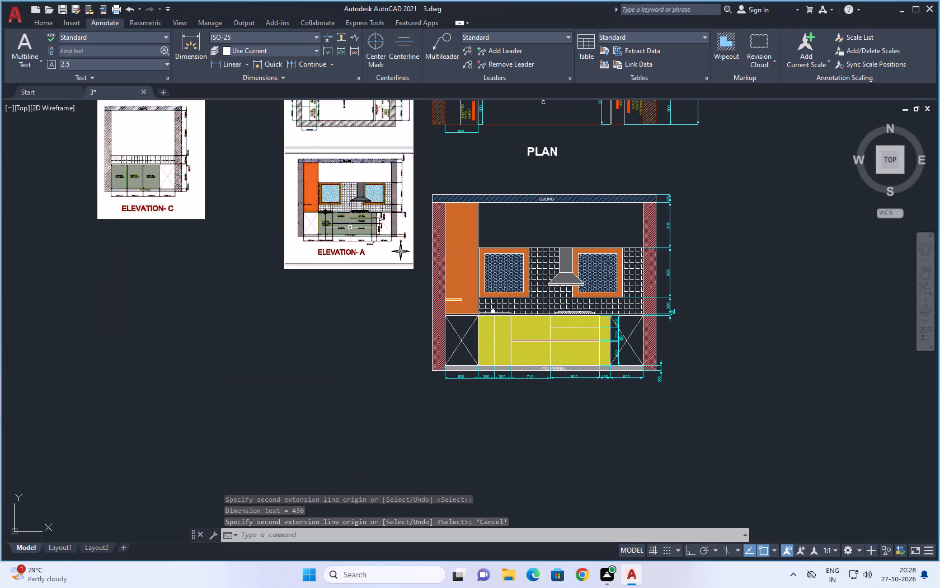
scroll(358, 224, up, 5)
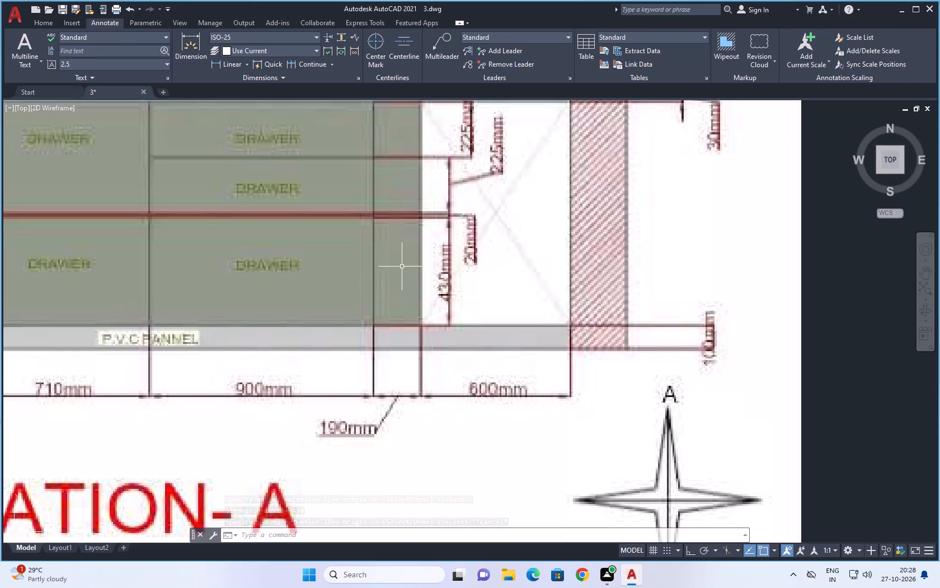
scroll(403, 271, down, 3)
scroll(423, 253, up, 1)
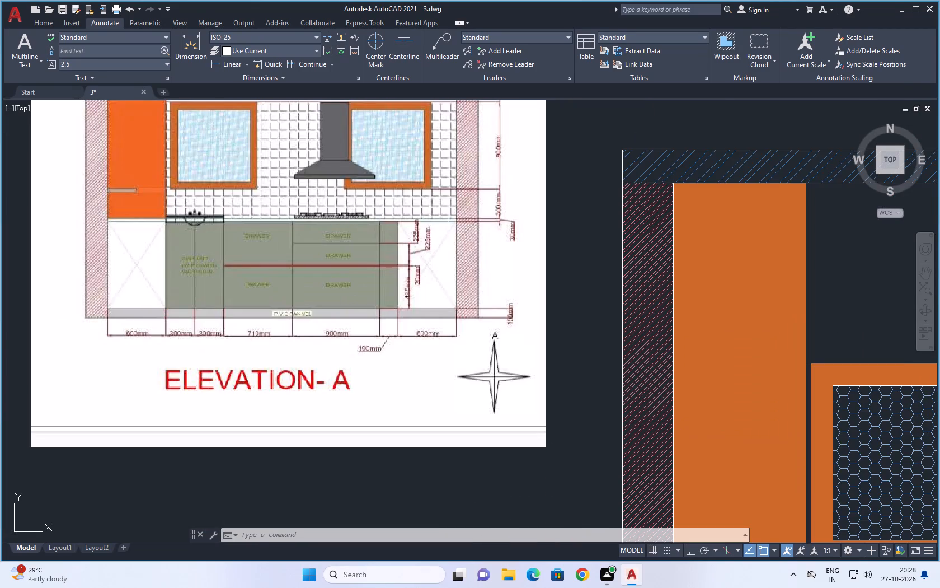
scroll(448, 236, up, 2)
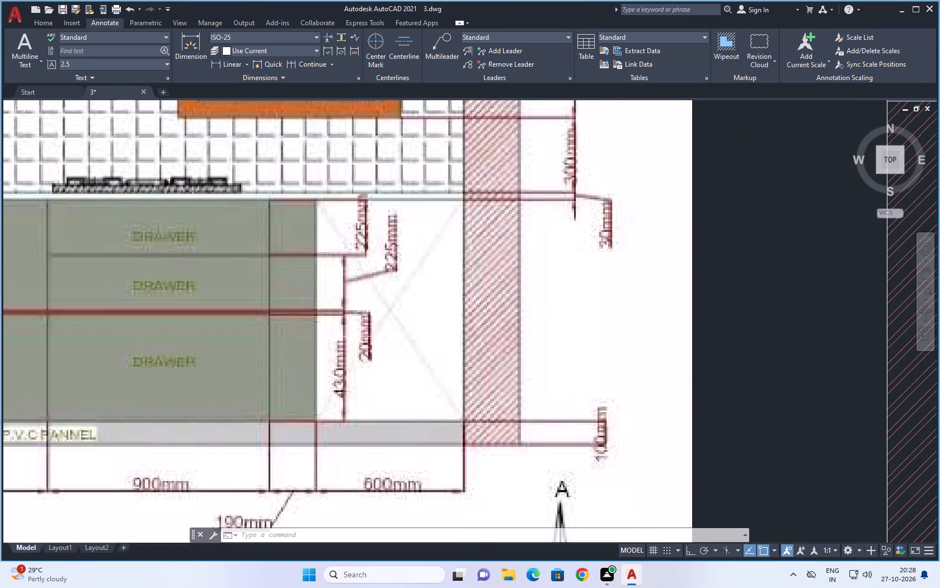
scroll(351, 335, down, 5)
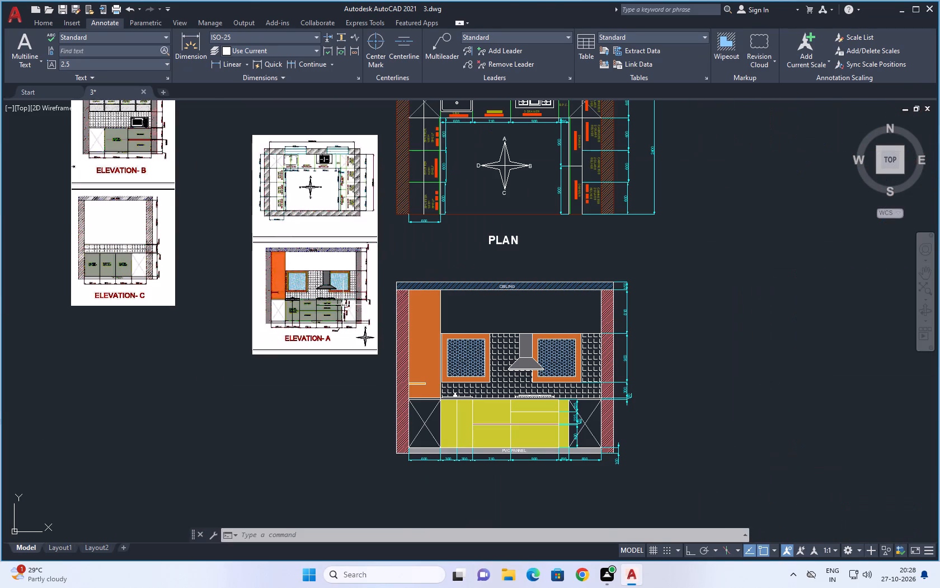
scroll(347, 307, up, 3)
scroll(347, 308, down, 3)
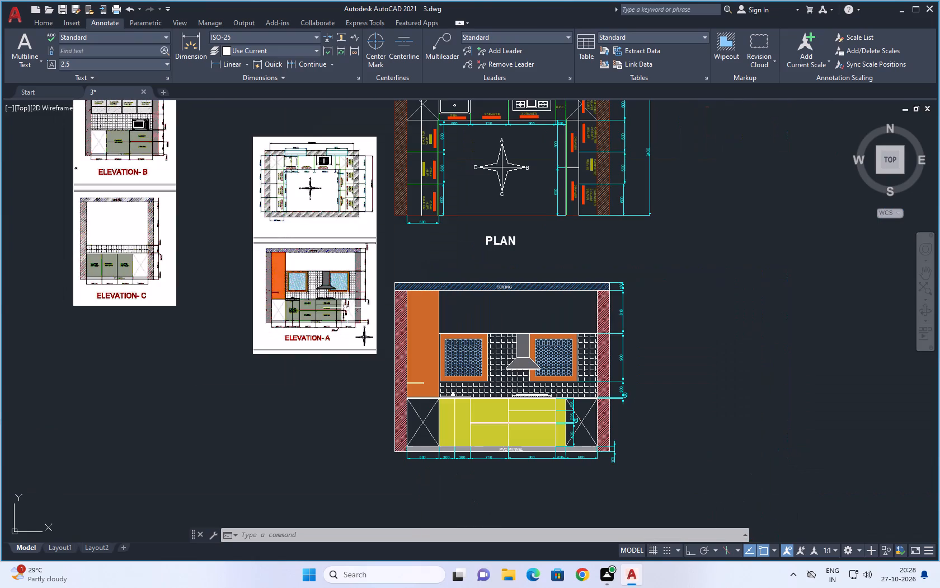
scroll(606, 421, up, 2)
scroll(601, 420, down, 3)
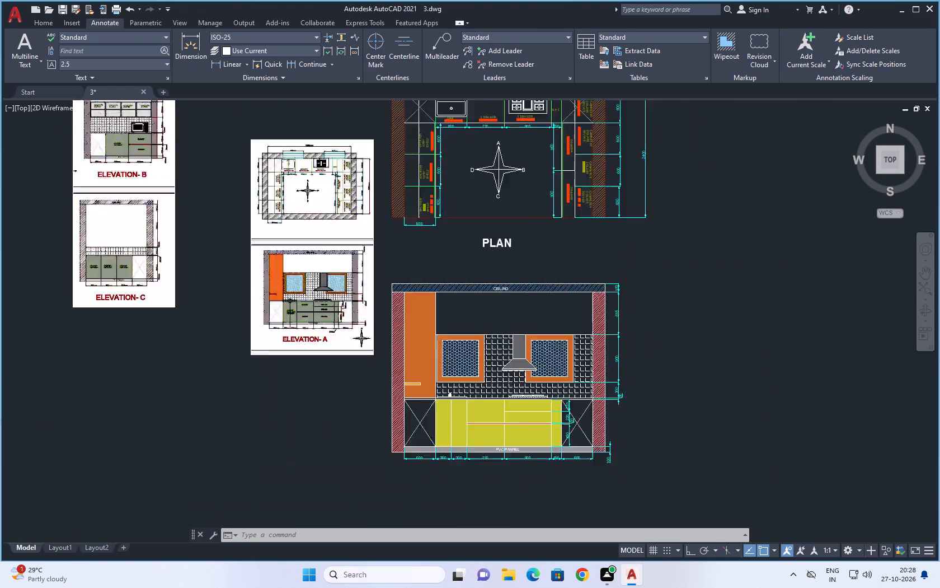
scroll(422, 319, up, 2)
scroll(458, 386, up, 2)
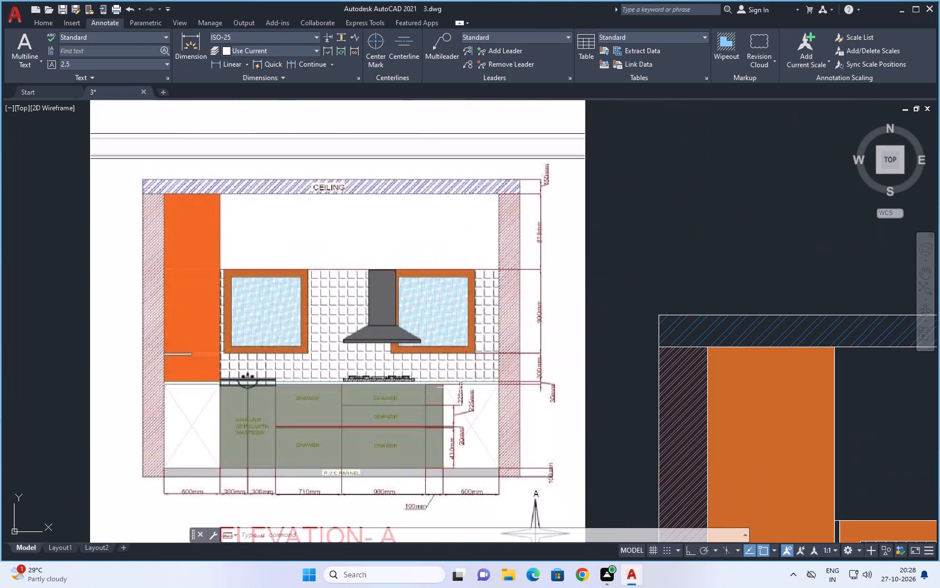
scroll(481, 440, up, 2)
scroll(402, 337, down, 3)
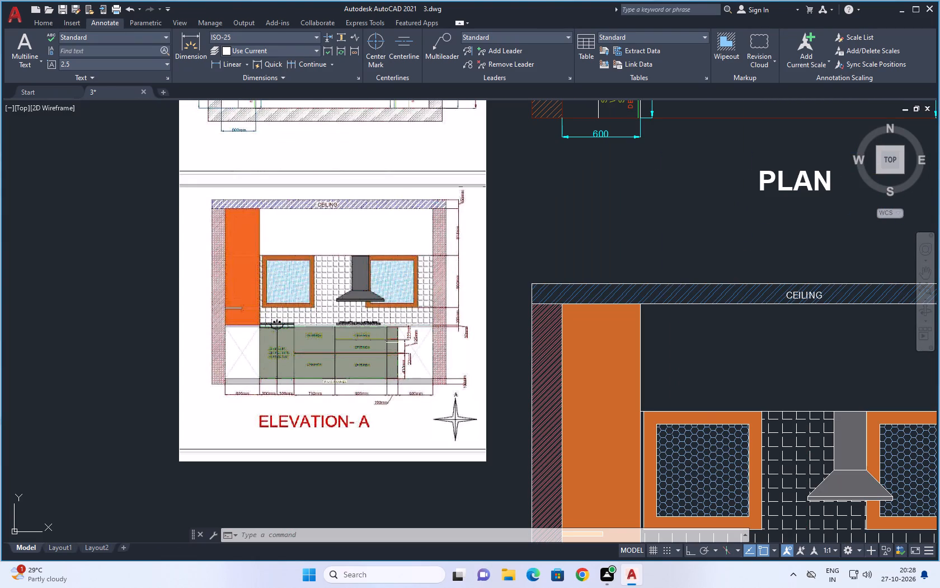
scroll(417, 353, up, 2)
scroll(340, 403, up, 1)
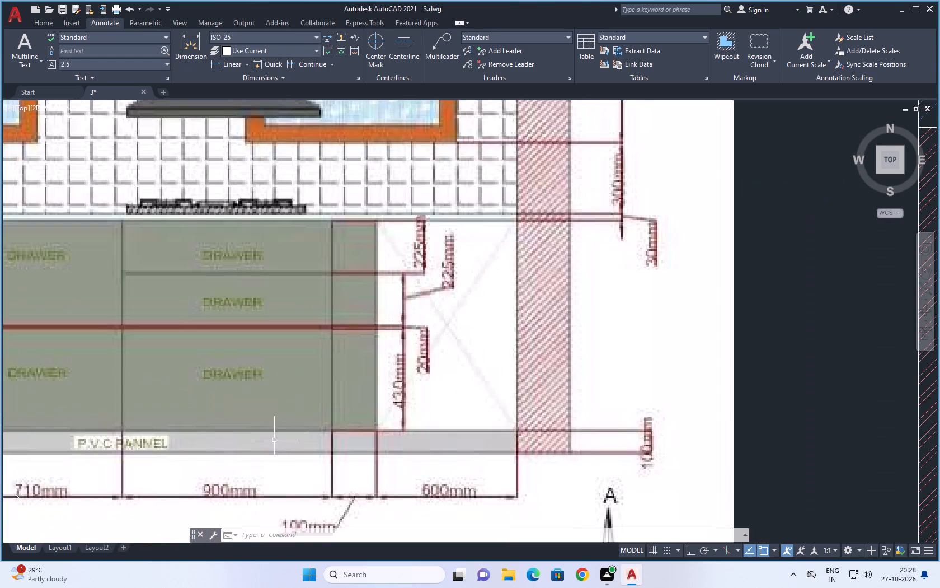
scroll(220, 366, down, 3)
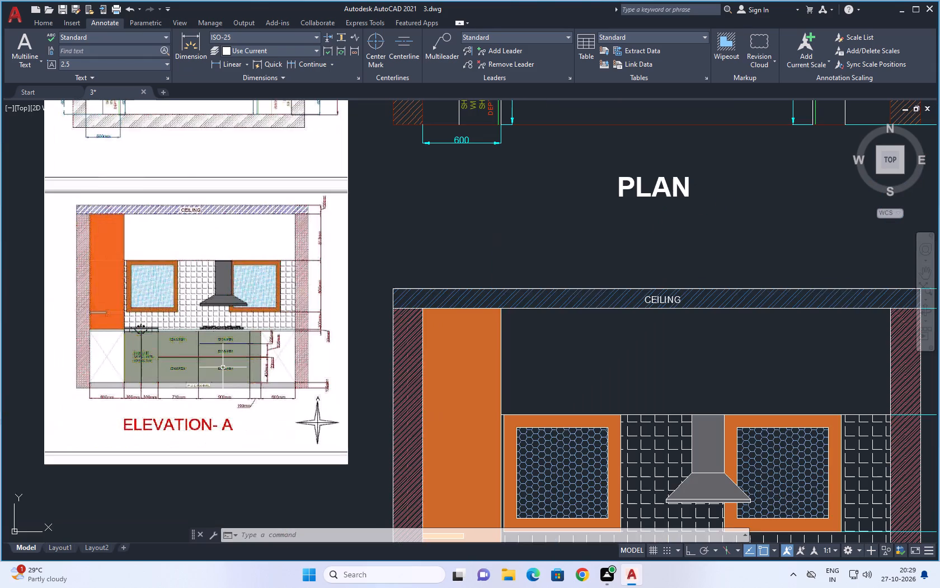
scroll(239, 366, down, 1)
scroll(426, 385, down, 2)
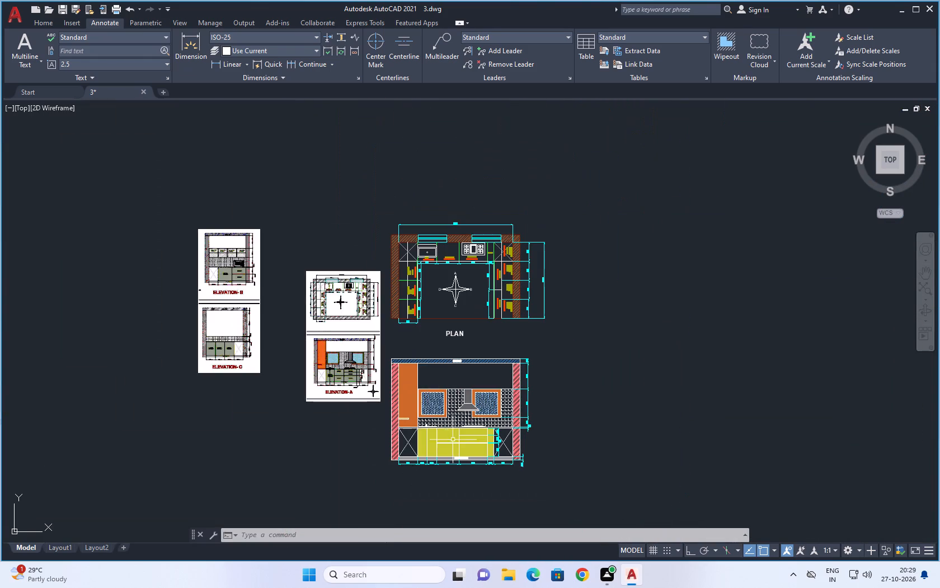
scroll(462, 446, up, 2)
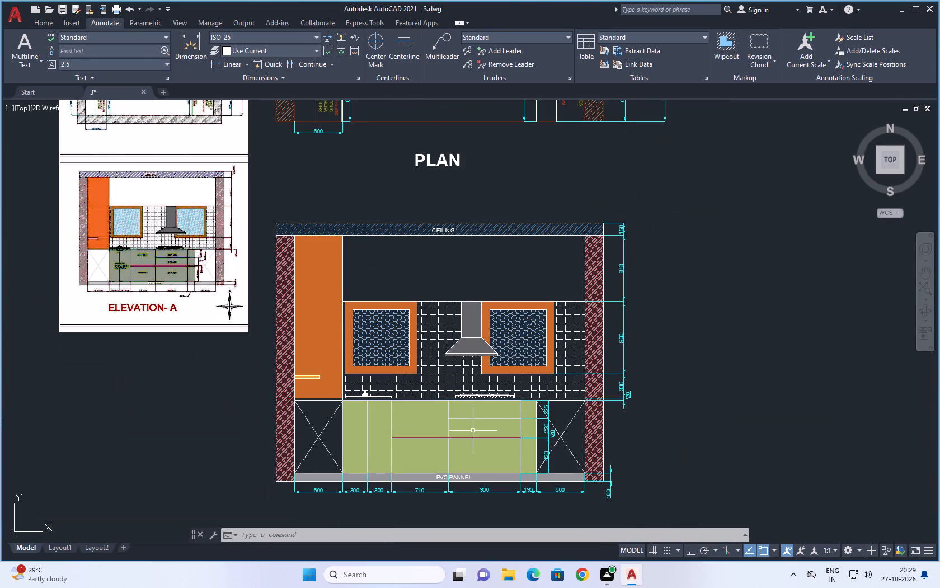
middle_drag(522, 446, 589, 483)
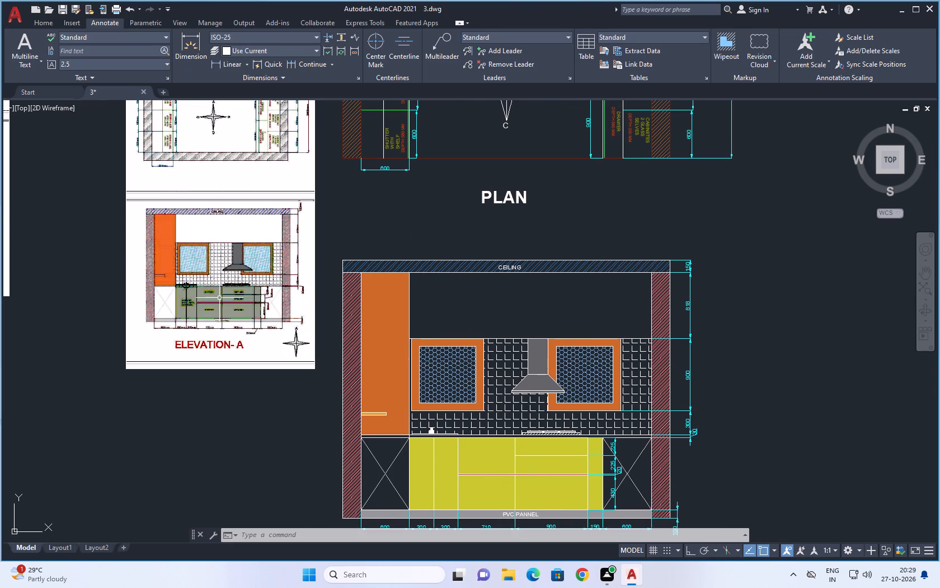
scroll(215, 280, up, 3)
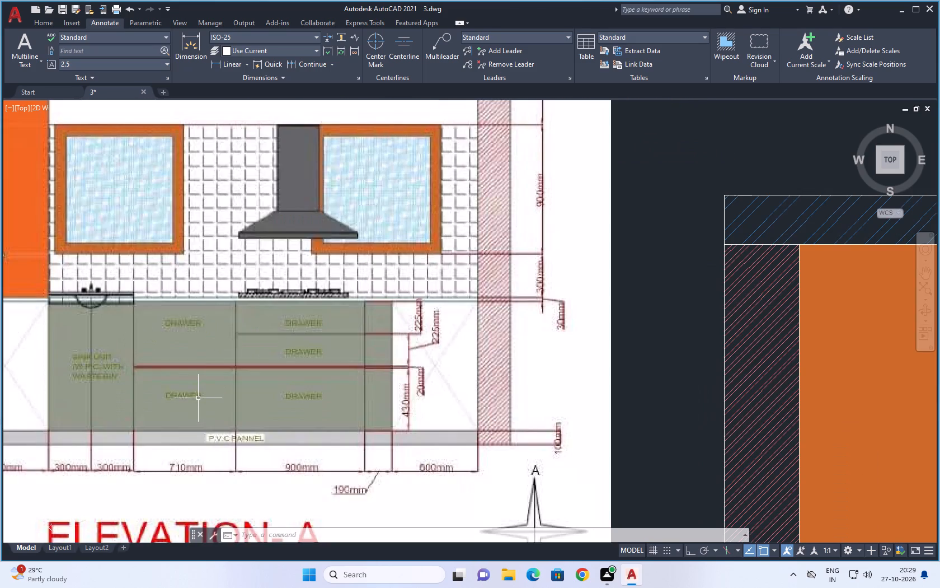
scroll(199, 398, down, 4)
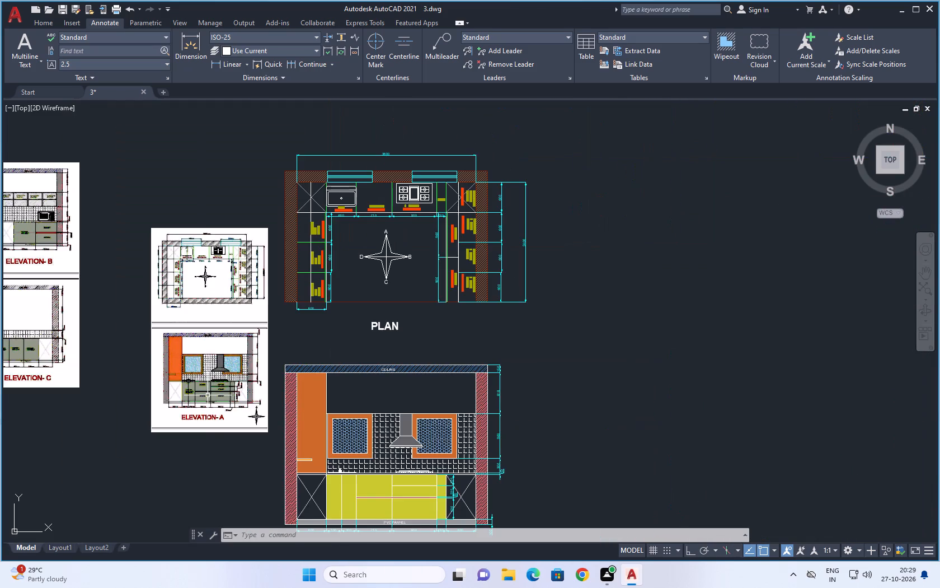
scroll(213, 417, up, 2)
scroll(236, 366, up, 2)
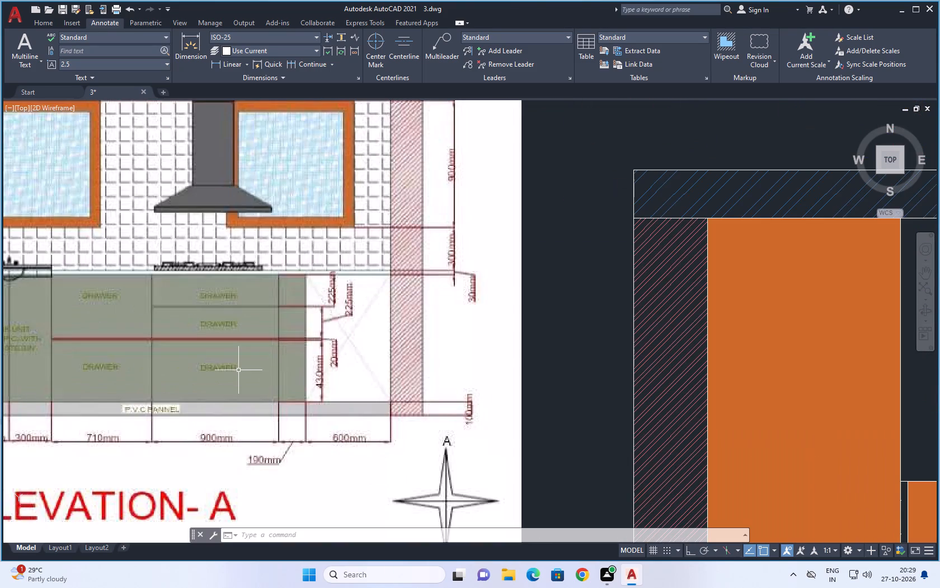
scroll(218, 306, down, 3)
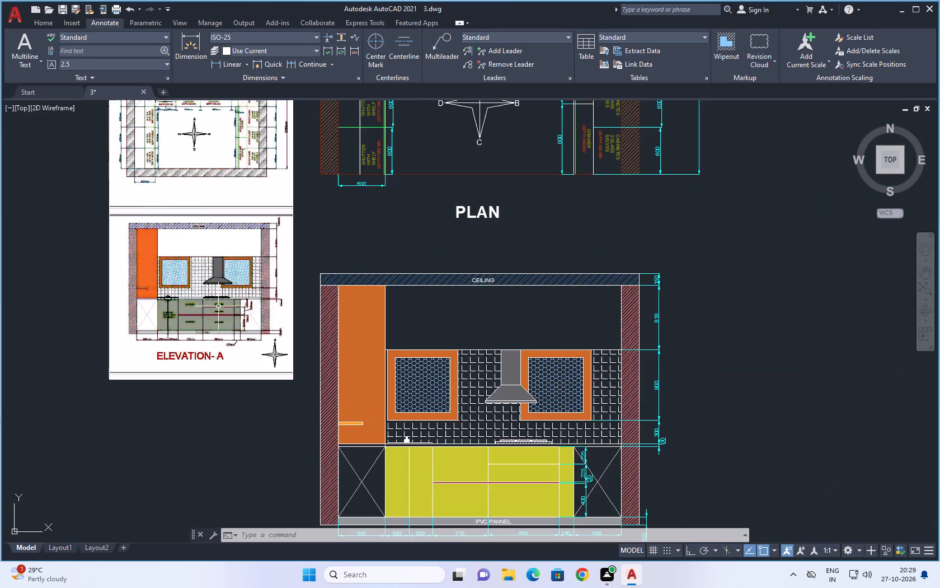
Copy the CEILING label and paste it inside the 900-wide top drawer of the drawn elevation.
scroll(218, 306, down, 2)
scroll(306, 292, up, 4)
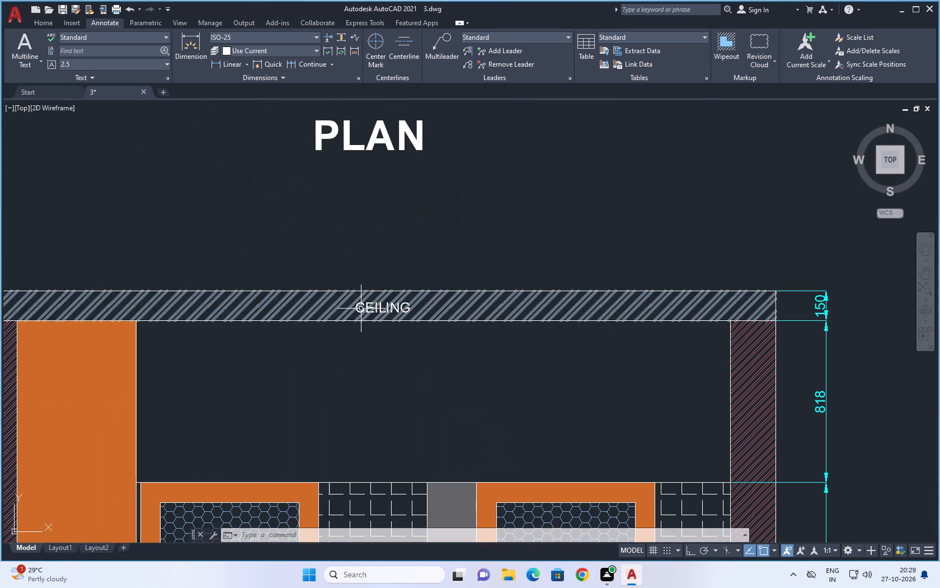
click(373, 306)
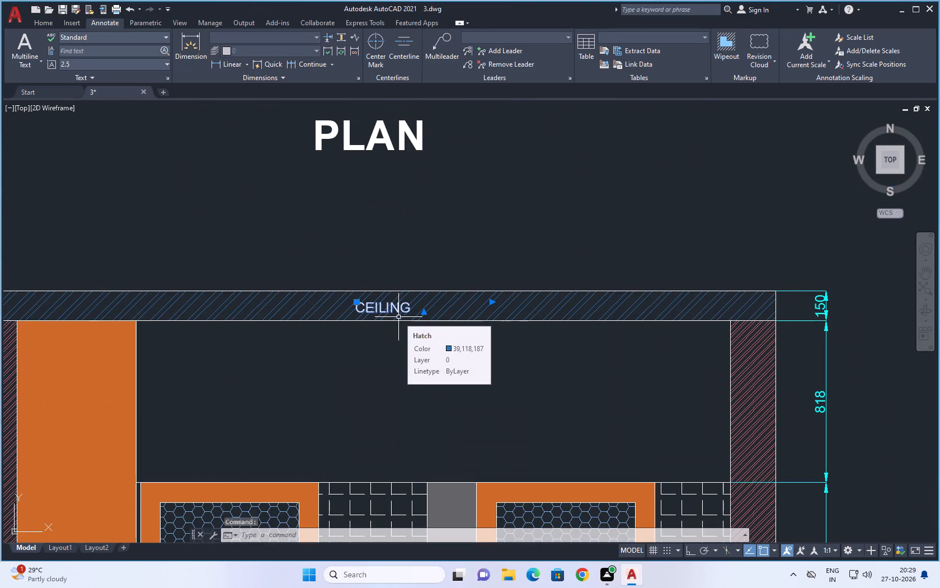
key(ctrl+c)
key(ctrl+v)
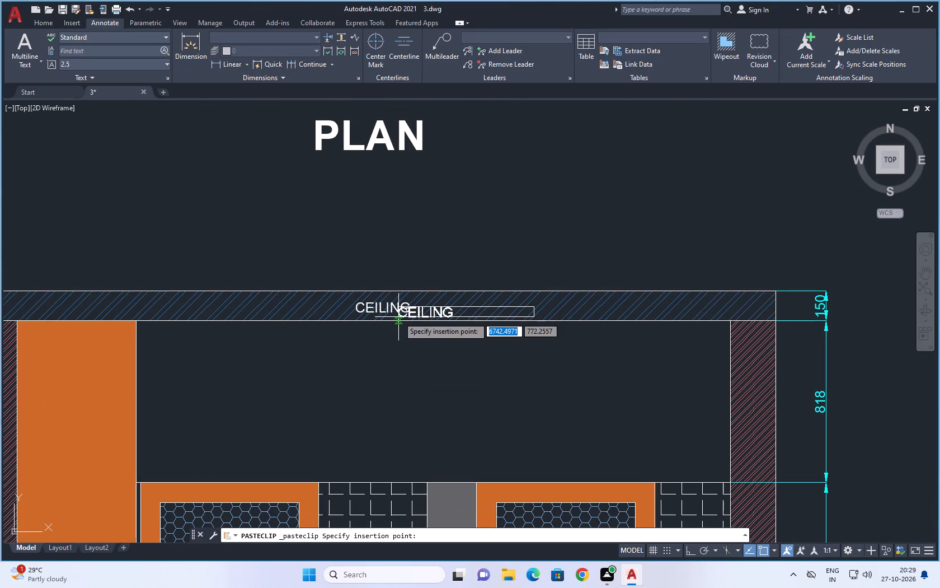
scroll(340, 238, down, 4)
scroll(357, 315, up, 4)
click(356, 325)
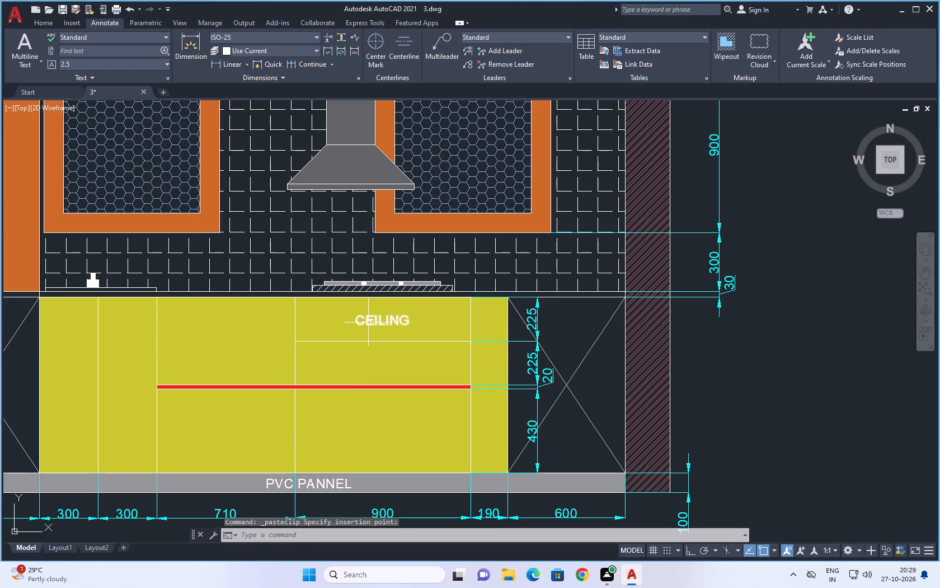
Change the text of the pasted label in the 900-wide top drawer to DRAWER.
double_click(368, 321)
click(406, 323)
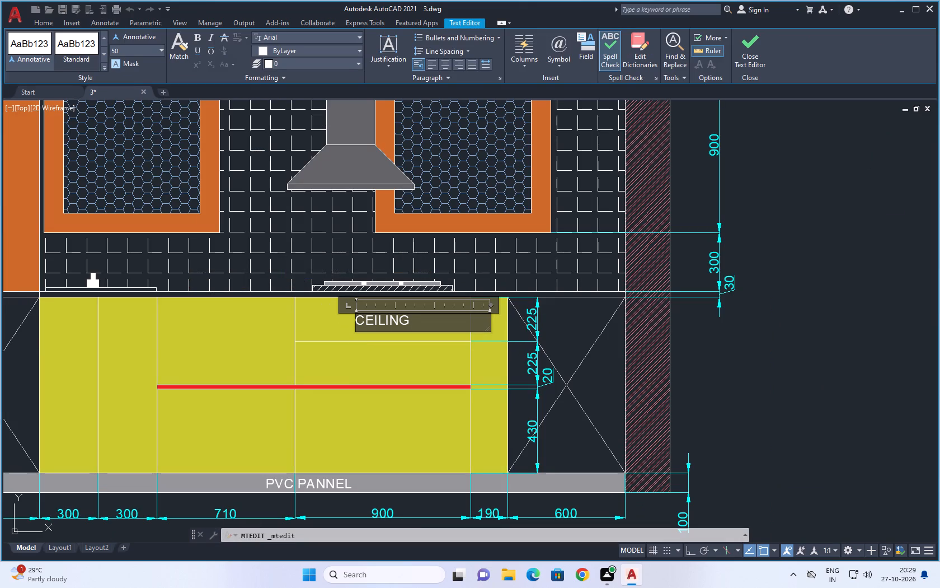
key(BackSpace)
key(BackSpace)
key(BackSpace)
key(BackSpace)
key(BackSpace)
key(BackSpace)
key(BackSpace)
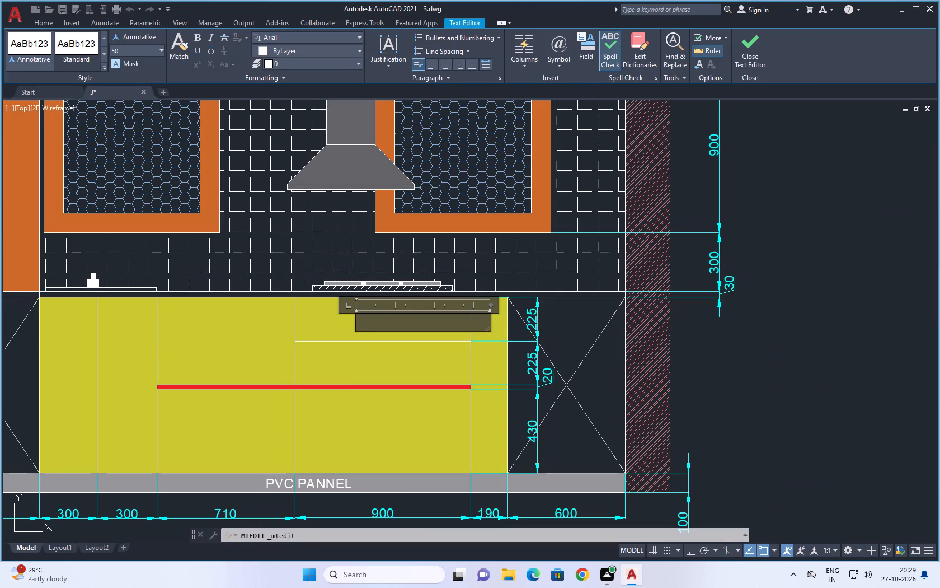
text(DRAWER)
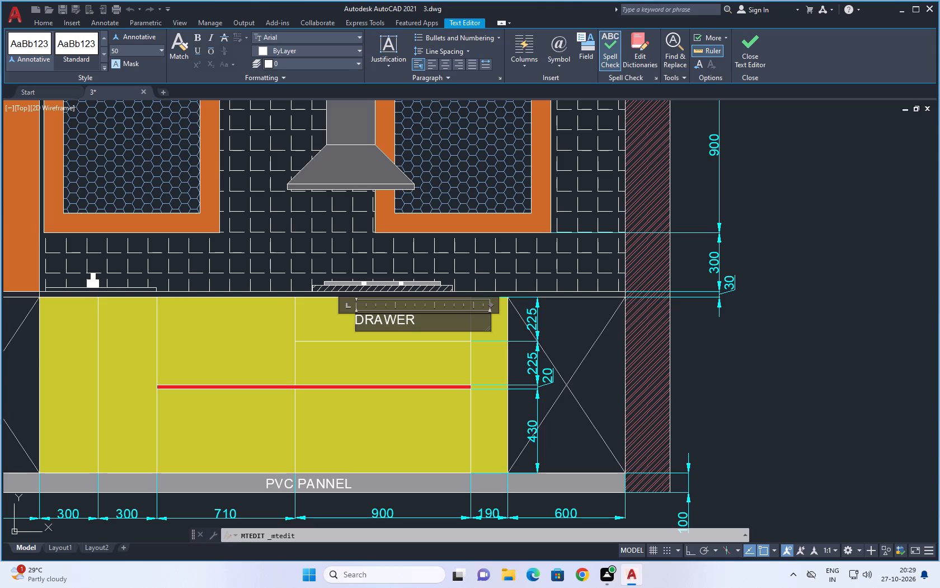
click(600, 358)
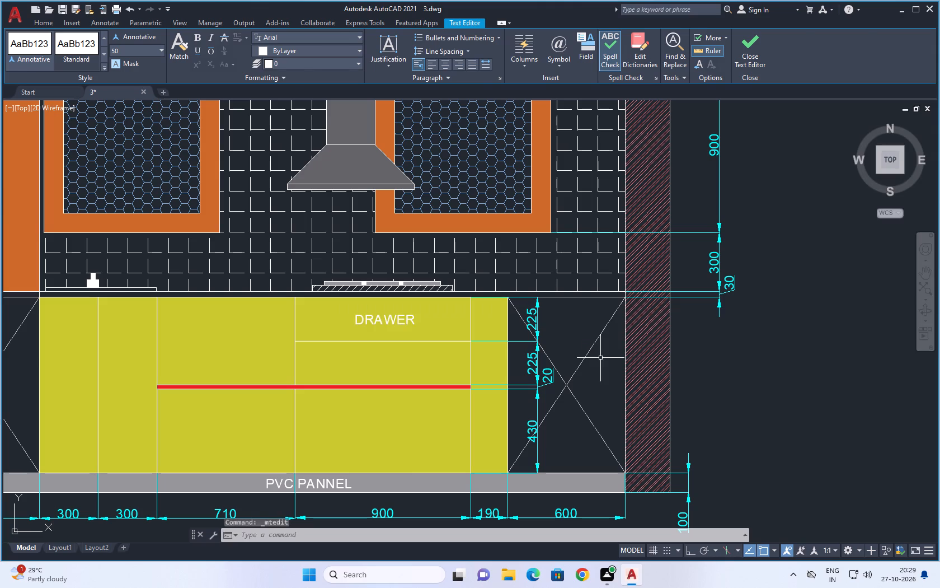
Copy the DRAWER label and paste it inside the 900-wide middle drawer, roughly aligned under the top drawer's label.
click(387, 321)
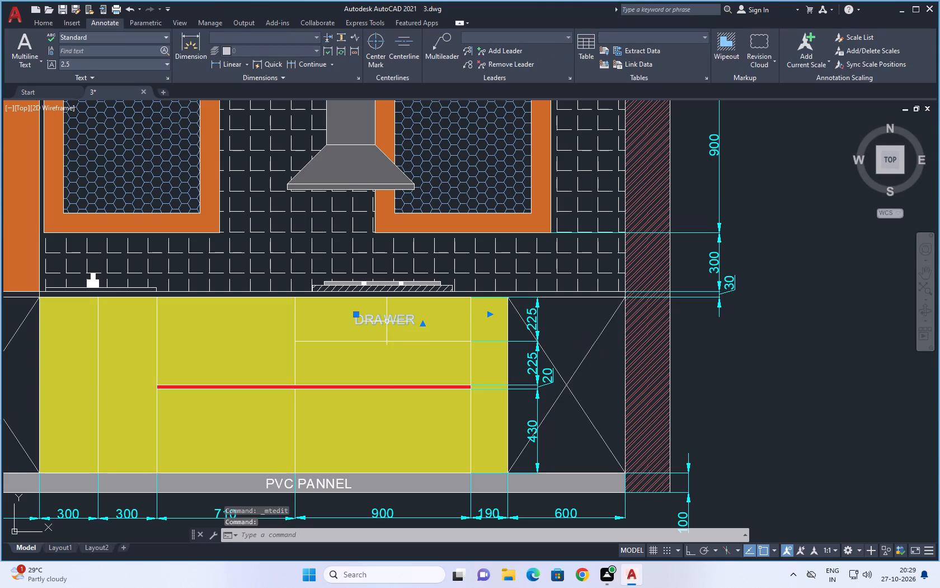
key(ctrl+c)
key(ctrl+v)
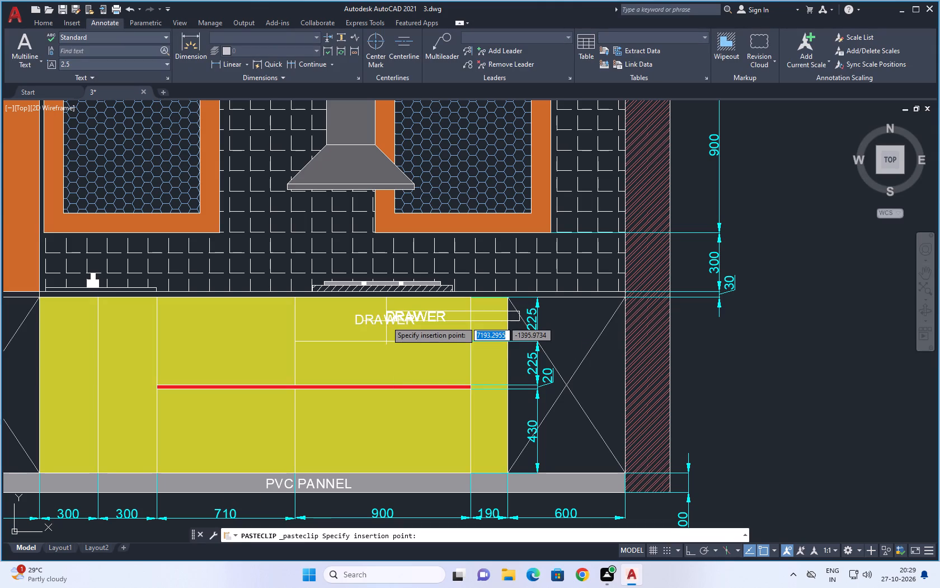
click(353, 366)
click(369, 364)
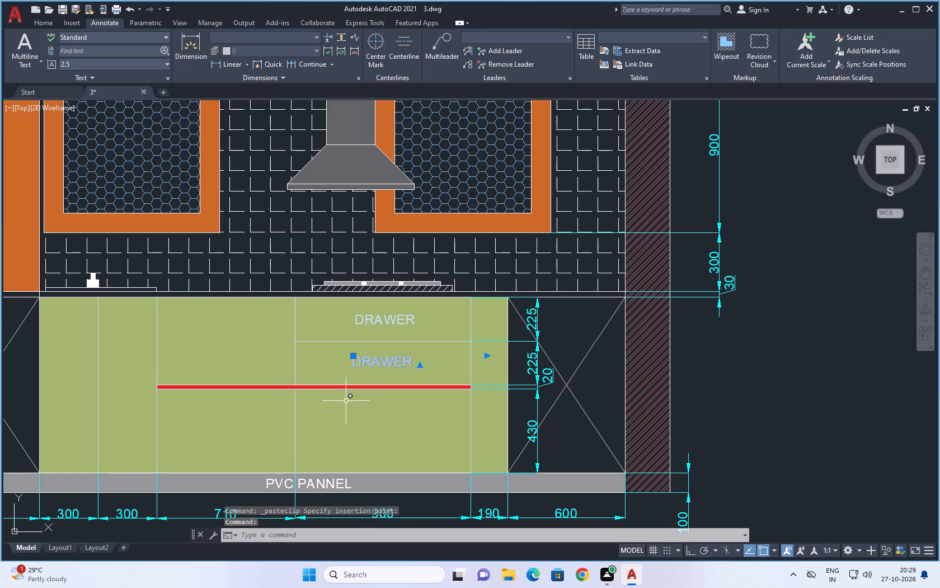
key(Escape)
Paste another DRAWER label inside the 900-wide bottom drawer, below the red strip and roughly aligned with the labels above.
key(space)
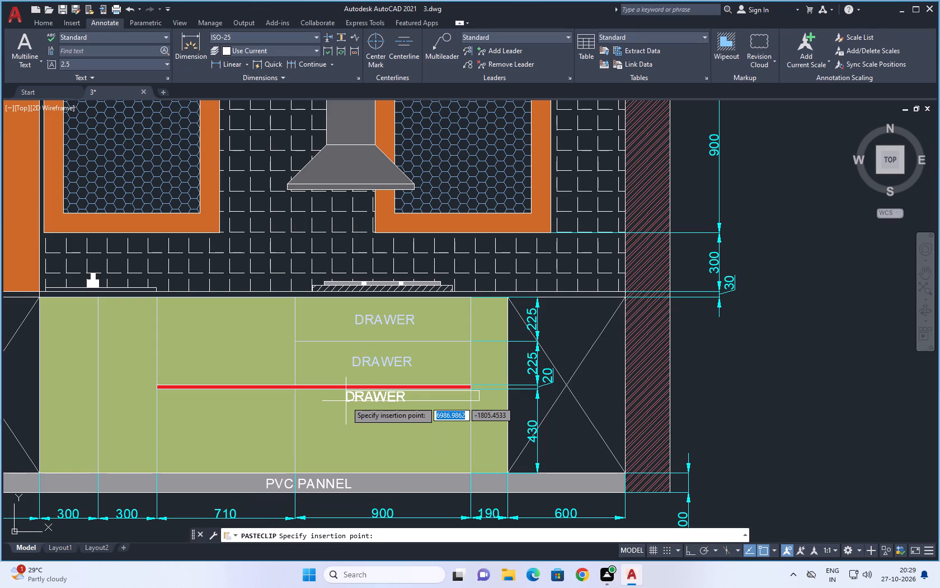
scroll(346, 400, down, 3)
scroll(179, 303, up, 3)
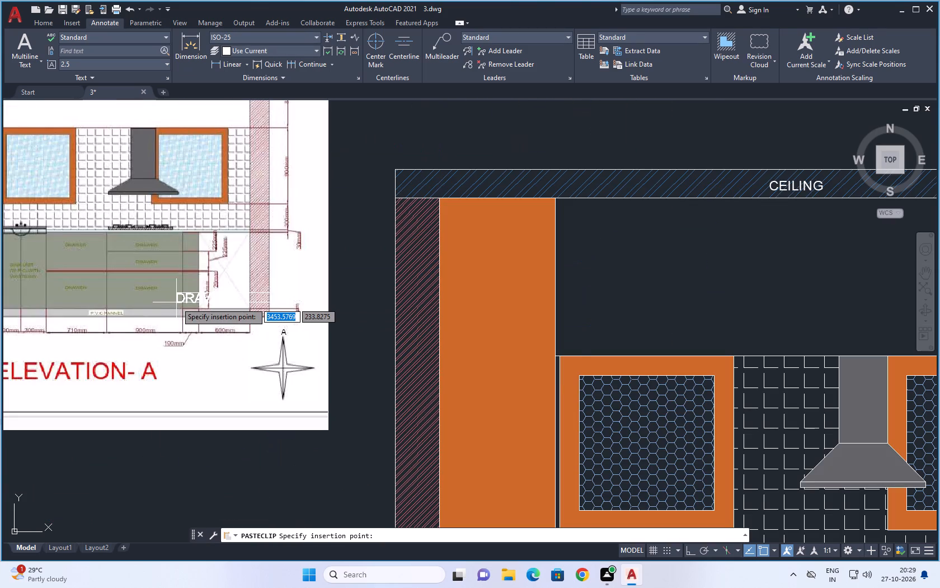
scroll(176, 302, down, 2)
scroll(440, 465, up, 2)
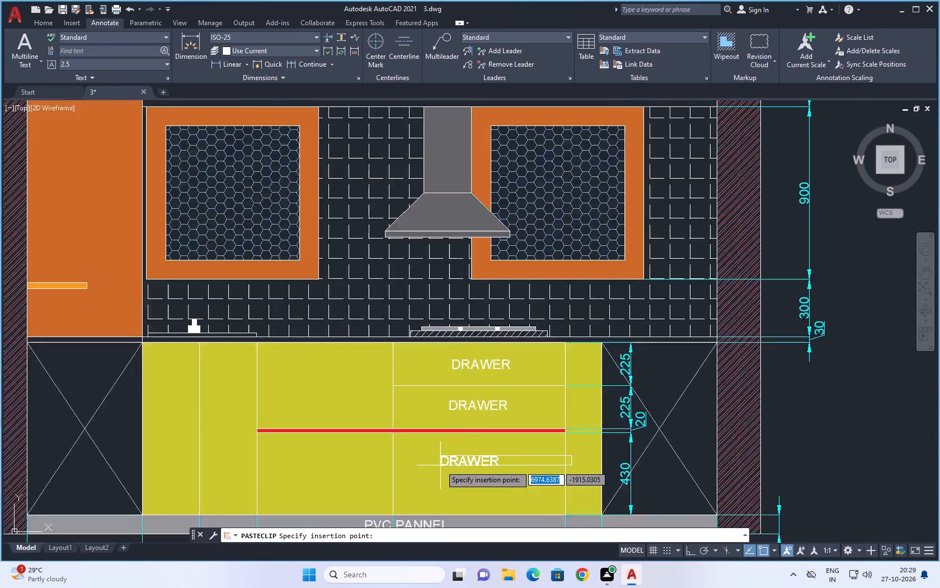
scroll(440, 465, up, 1)
click(451, 468)
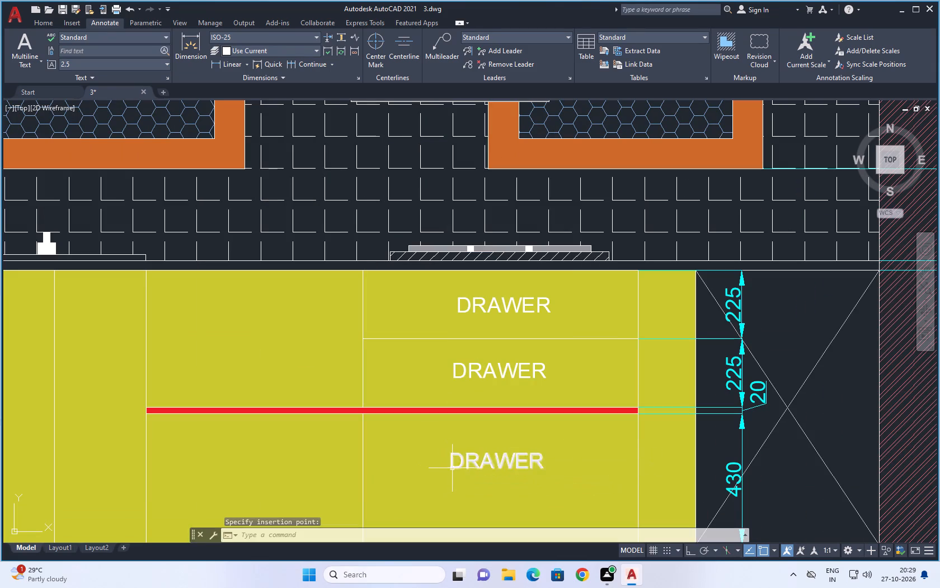
click(468, 464)
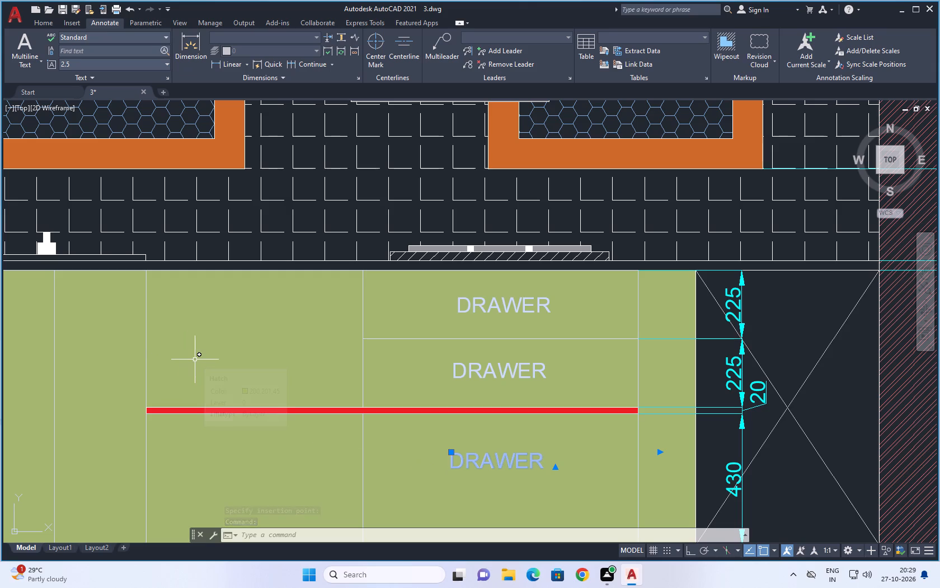
key(Escape)
Paste another DRAWER label inside the 710-wide drawer above the red strip.
key(space)
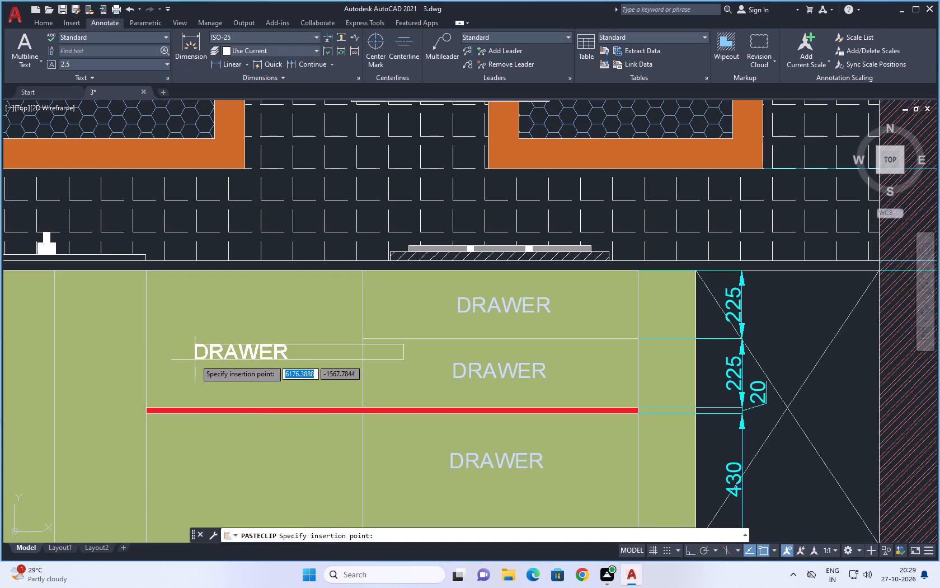
click(199, 347)
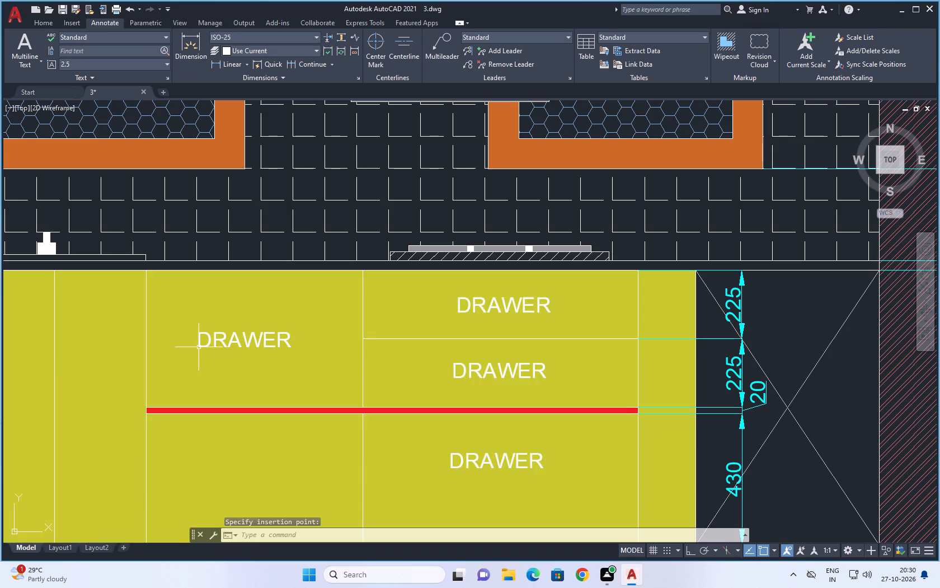
click(225, 344)
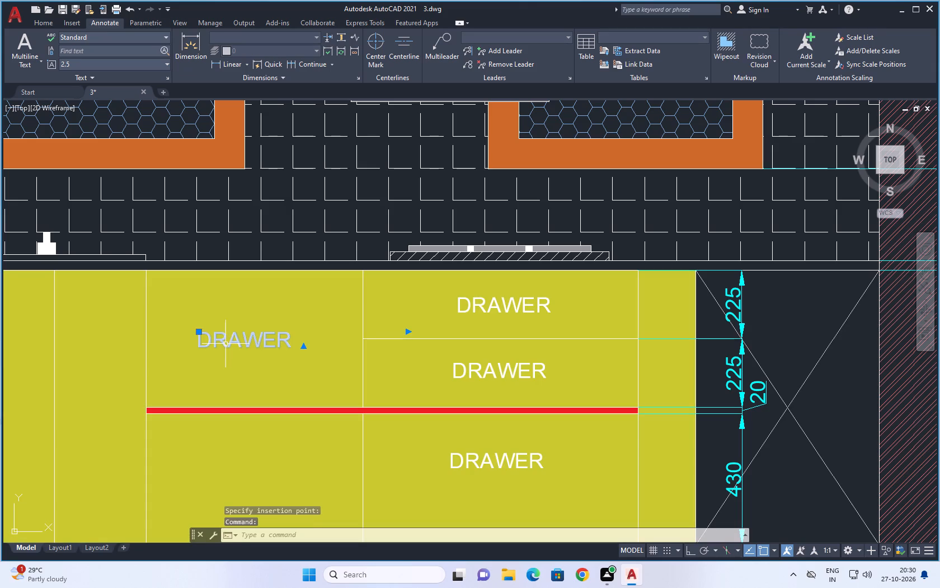
key(Escape)
Paste another DRAWER label inside the 710-wide drawer below the red strip, roughly aligned under the upper label, following the reference elevation.
key(space)
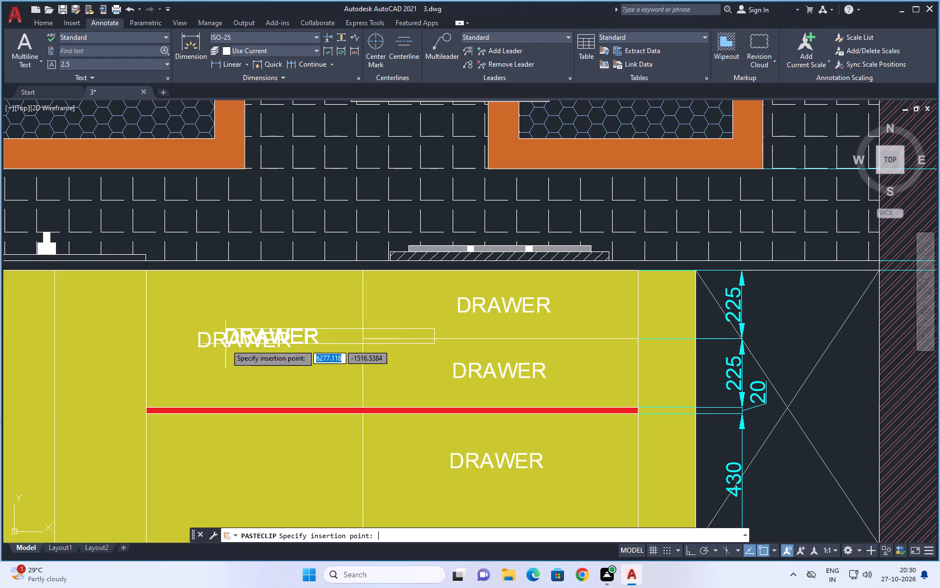
scroll(226, 339, down, 3)
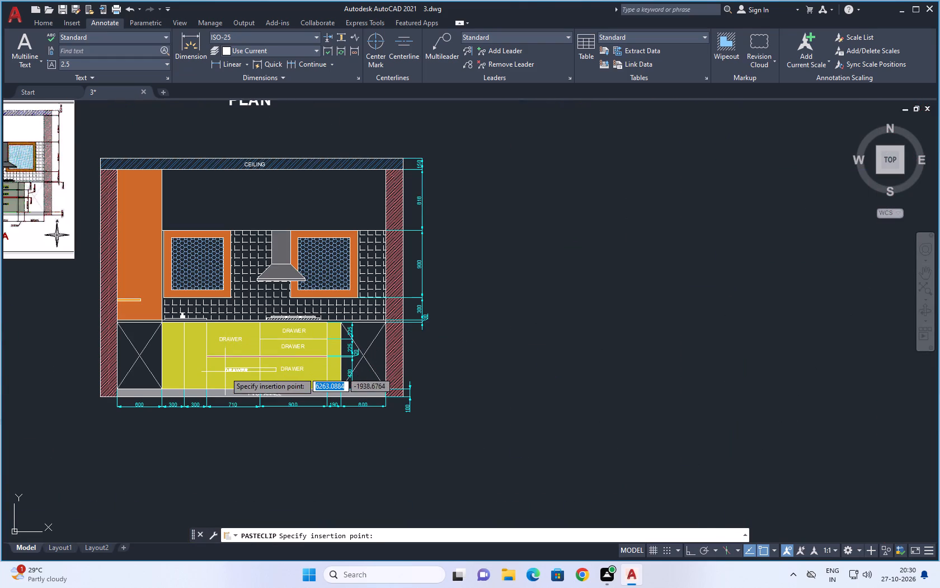
scroll(225, 372, down, 2)
scroll(114, 310, up, 3)
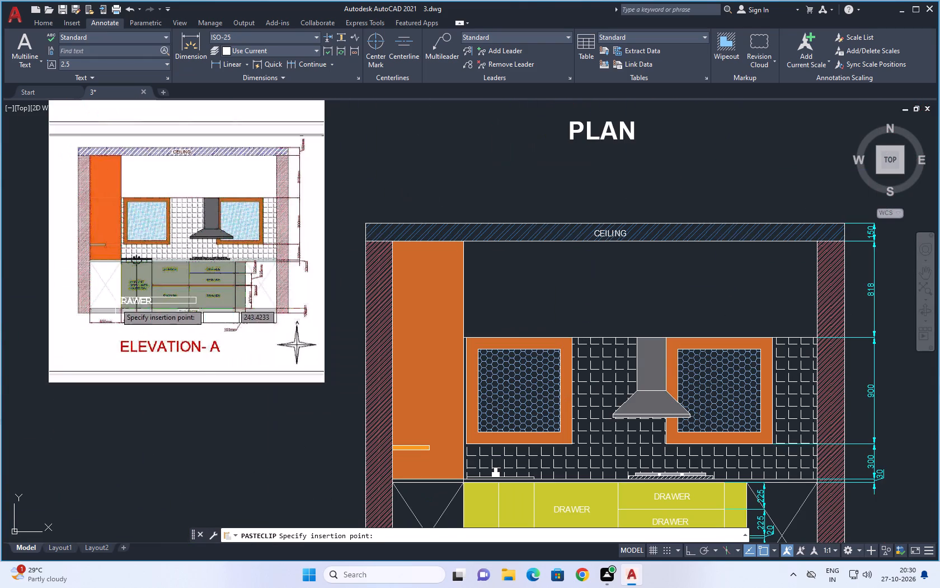
scroll(117, 291, up, 3)
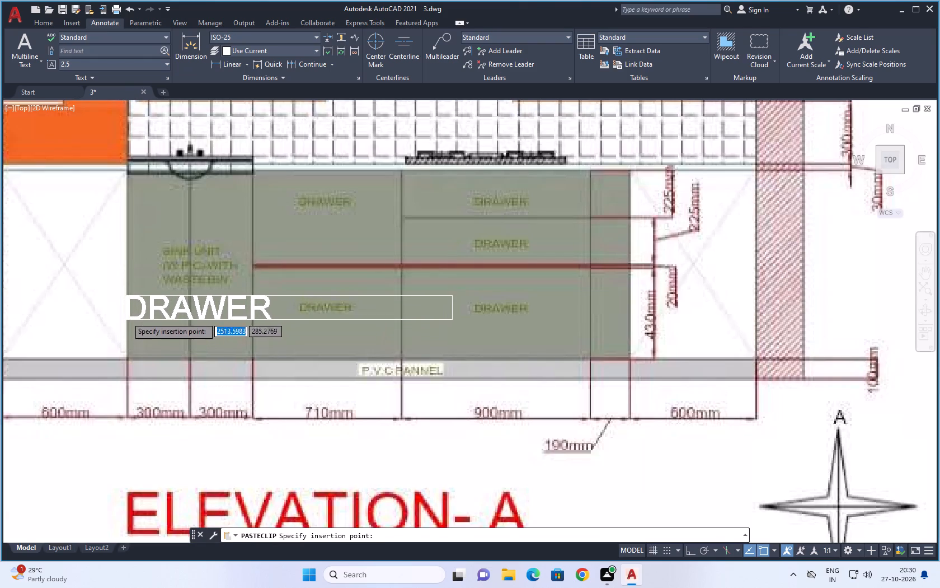
scroll(134, 305, down, 4)
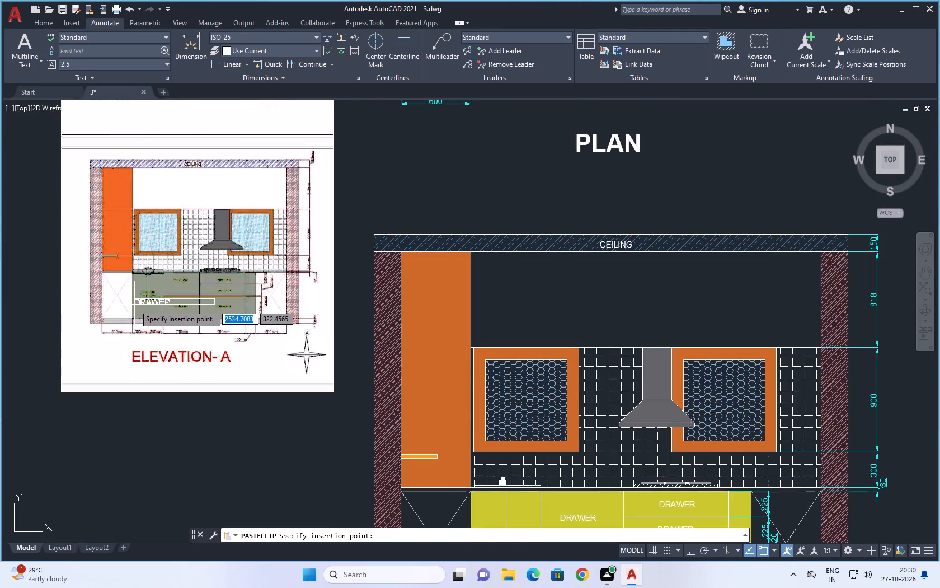
scroll(134, 305, down, 2)
scroll(298, 410, up, 3)
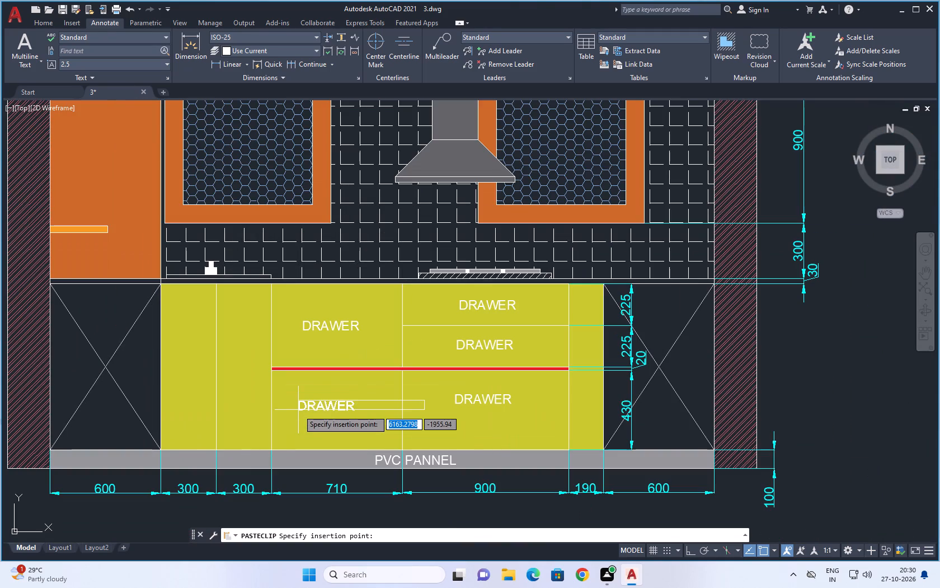
click(303, 407)
Copy the upper 710-wide drawer's DRAWER label and paste it across the two 300-wide sink cabinet doors.
scroll(368, 391, down, 2)
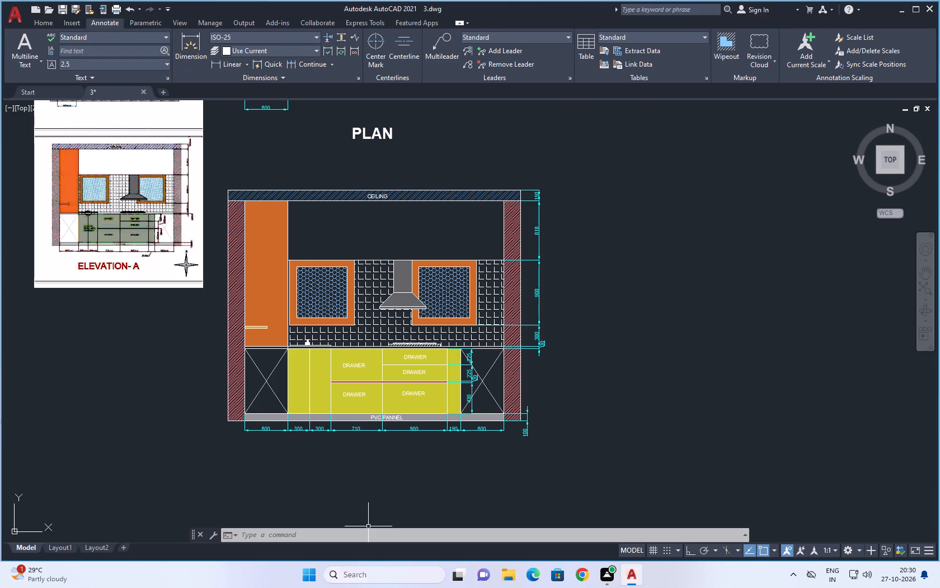
middle_drag(540, 486, 649, 510)
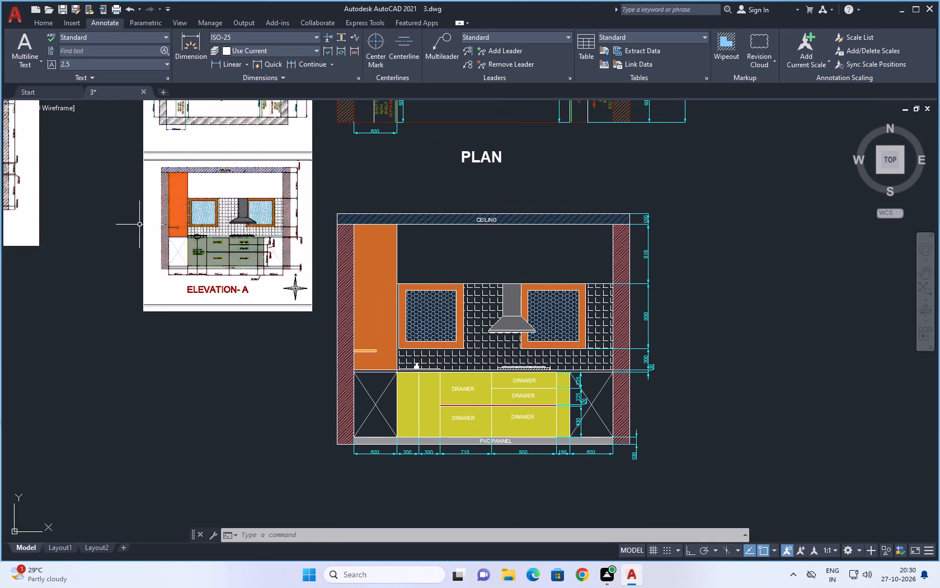
scroll(139, 223, up, 2)
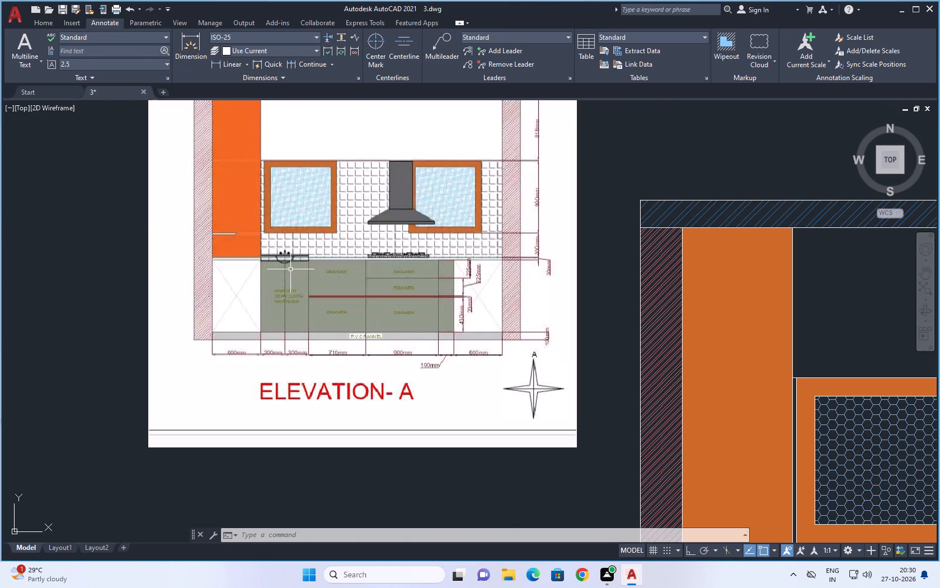
scroll(291, 270, down, 2)
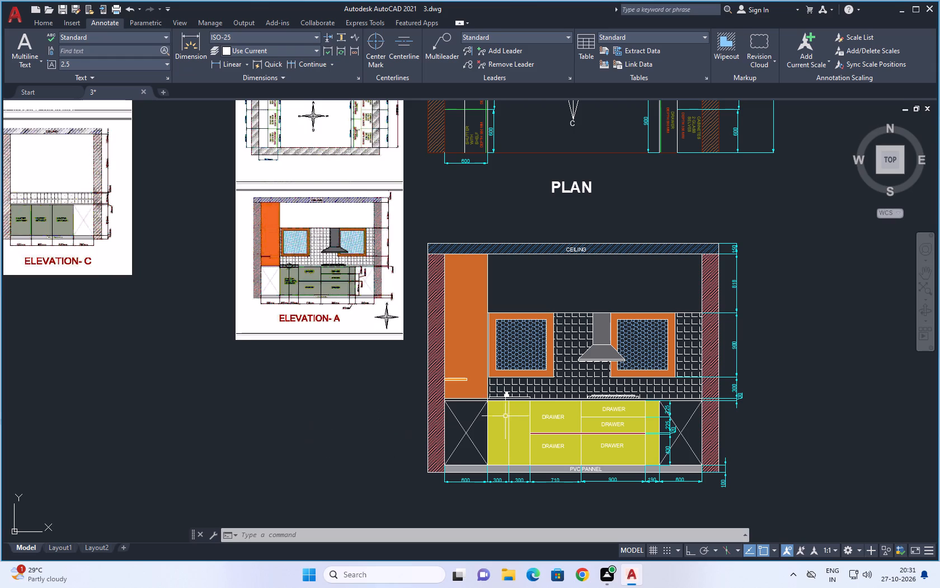
click(547, 417)
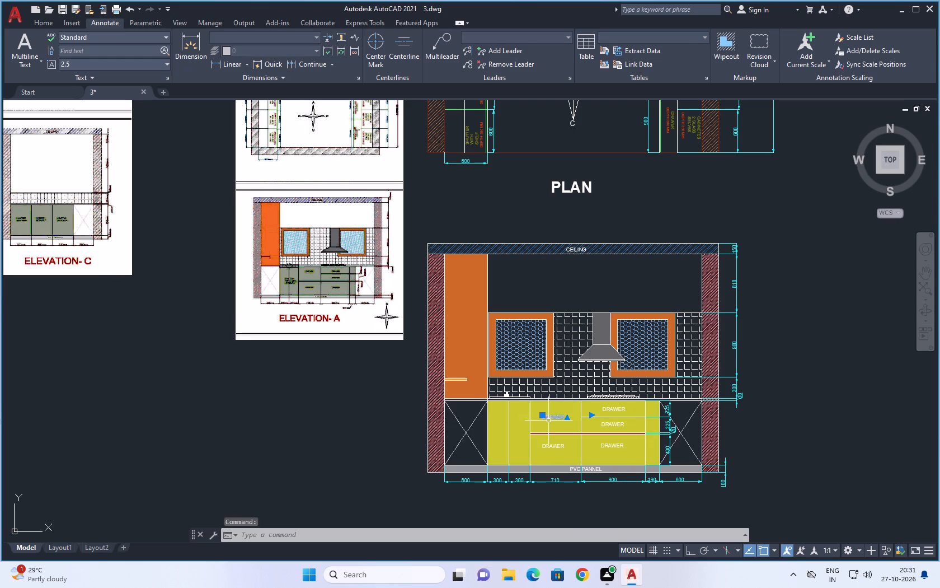
key(ctrl+c)
key(ctrl+v)
scroll(501, 433, up, 1)
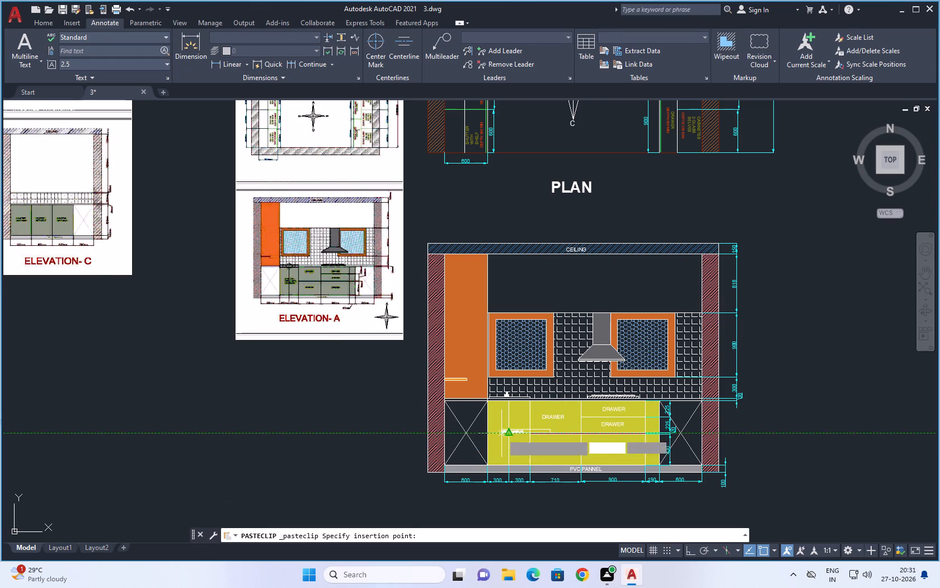
scroll(501, 433, up, 2)
click(483, 428)
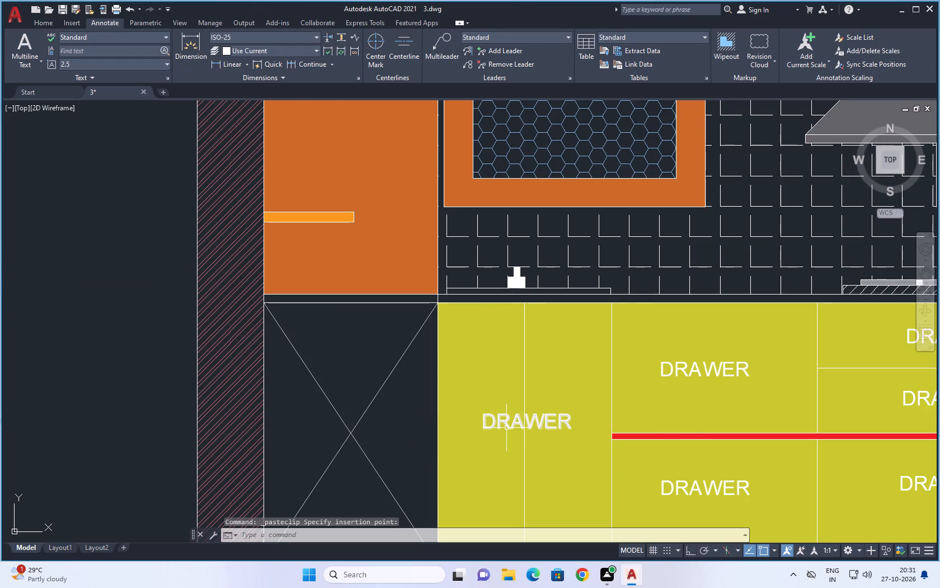
Replace the pasted label's text on the sink cabinet with SINK UNIT on one line, followed by W.P.C WITH WASTE BIN beneath it.
double_click(510, 426)
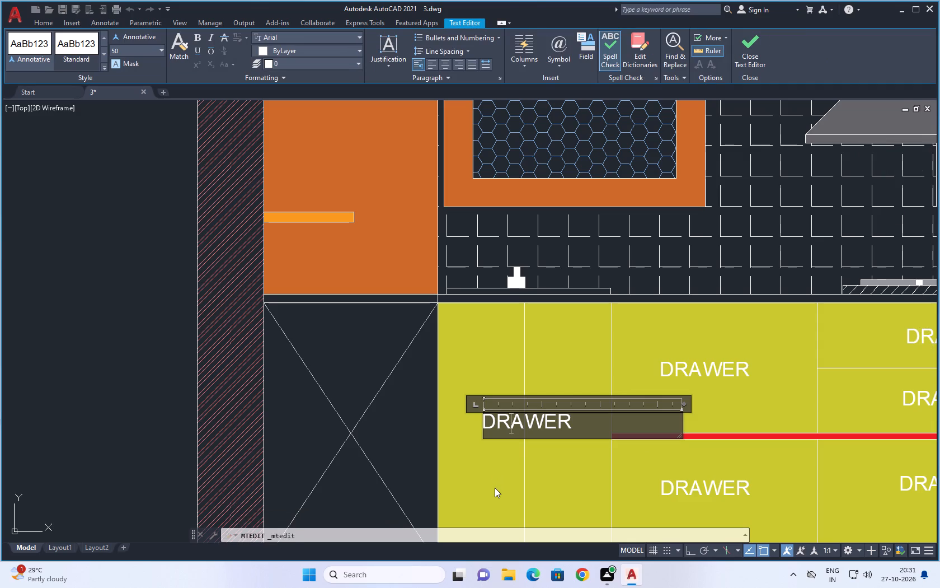
click(582, 419)
key(BackSpace)
key(BackSpace)
key(BackSpace)
key(BackSpace)
key(BackSpace)
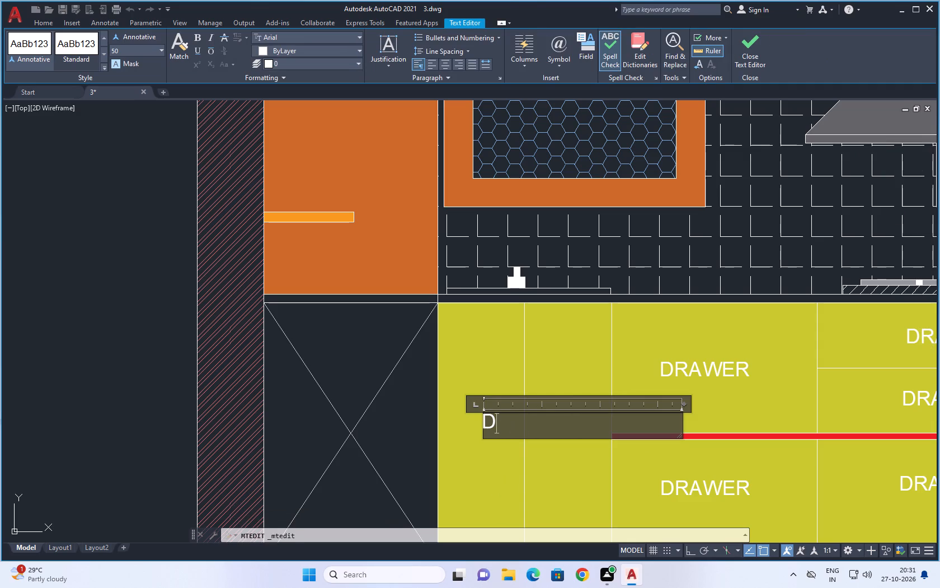
key(BackSpace)
text(SI)
text(NK U)
text(NIT)
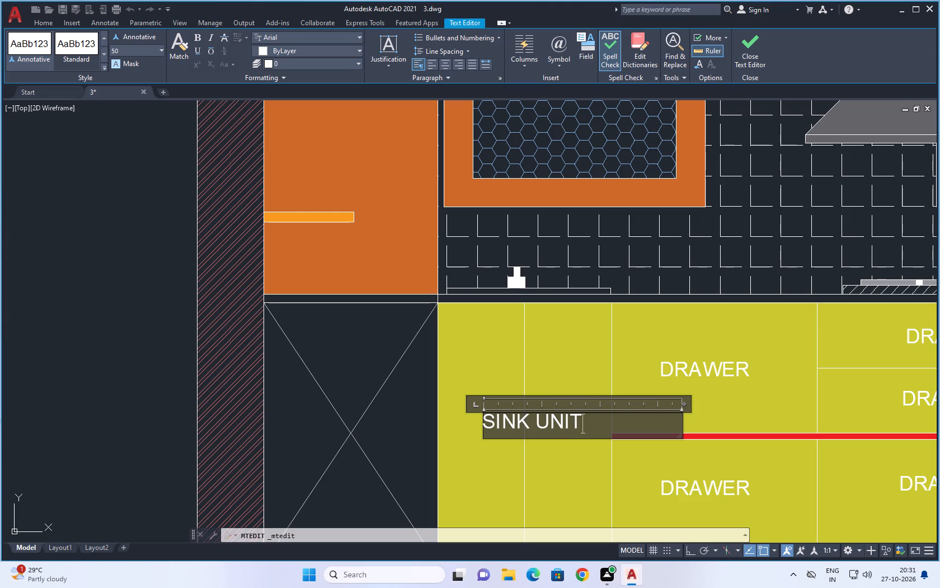
key(Return)
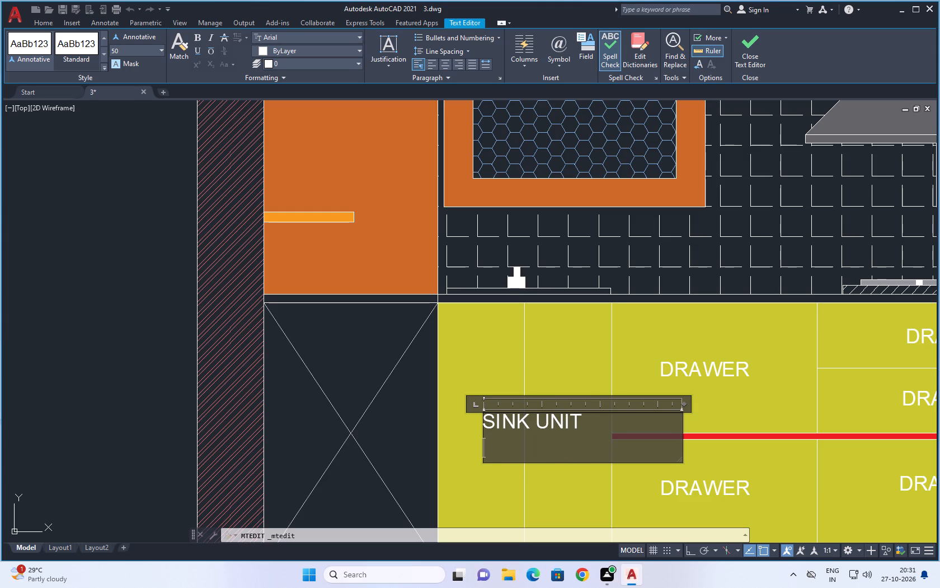
text(W.P)
text(.C)
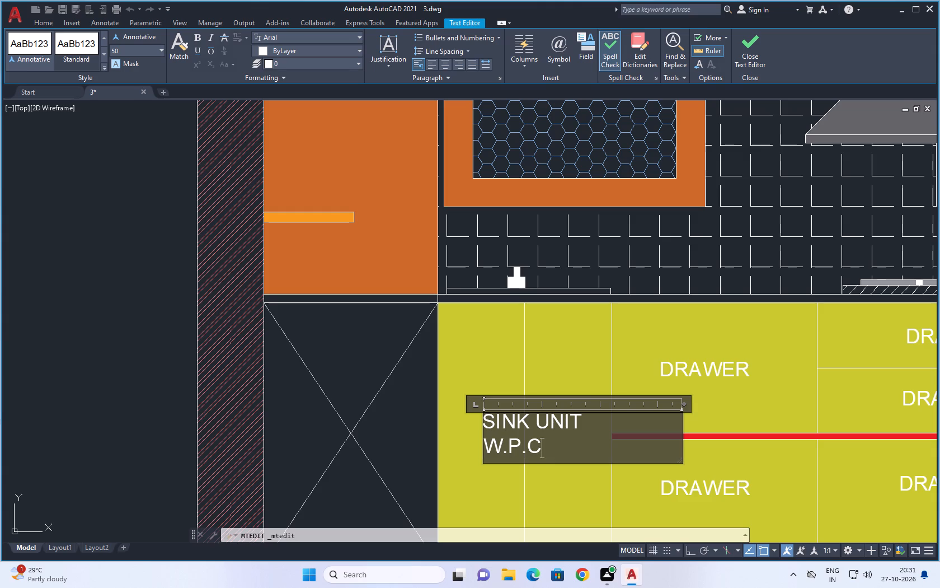
key(space)
text(WI)
text(TH)
key(space)
text(WASTE BIN)
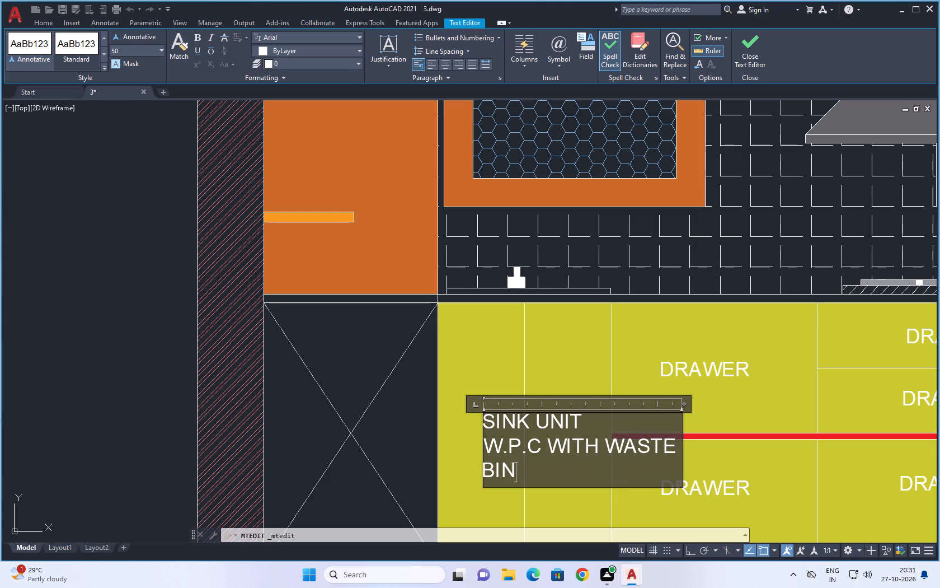
Narrow the sink unit label's text box so WASTE BIN wraps together onto a third line, and finish the text edit.
click(686, 401)
drag(681, 404, 647, 410)
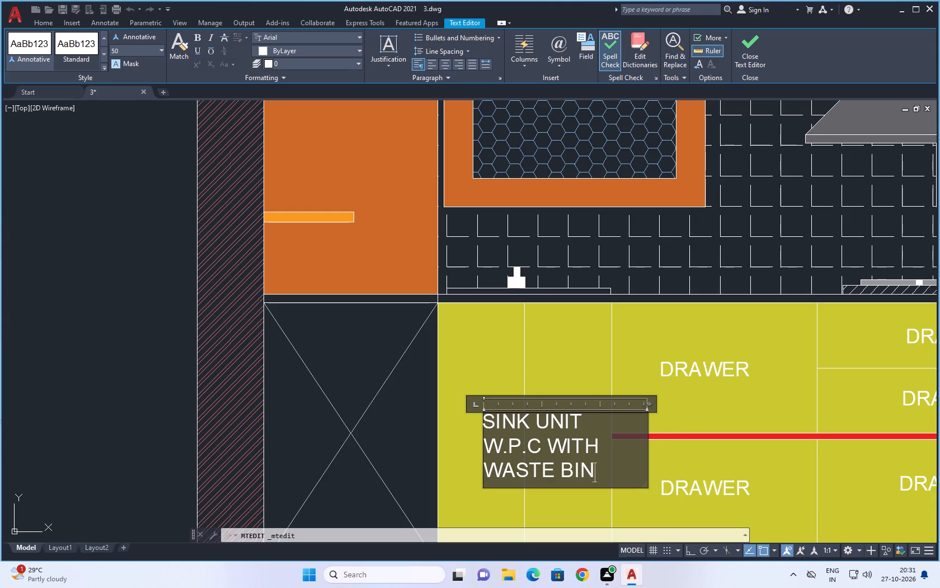
click(674, 421)
Change the layer of the sink unit label to T GREEN in its properties.
scroll(591, 417, down, 4)
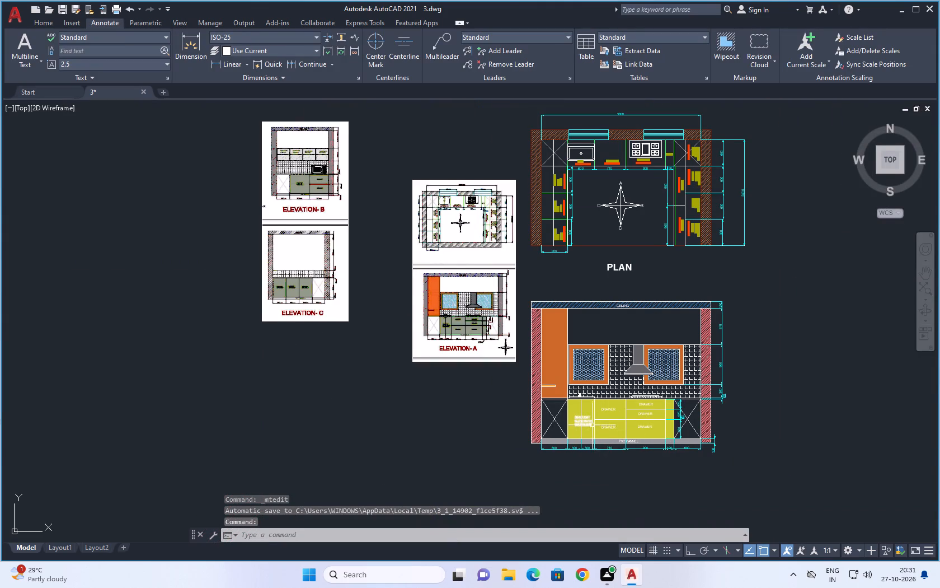
scroll(592, 425, up, 3)
scroll(572, 404, down, 2)
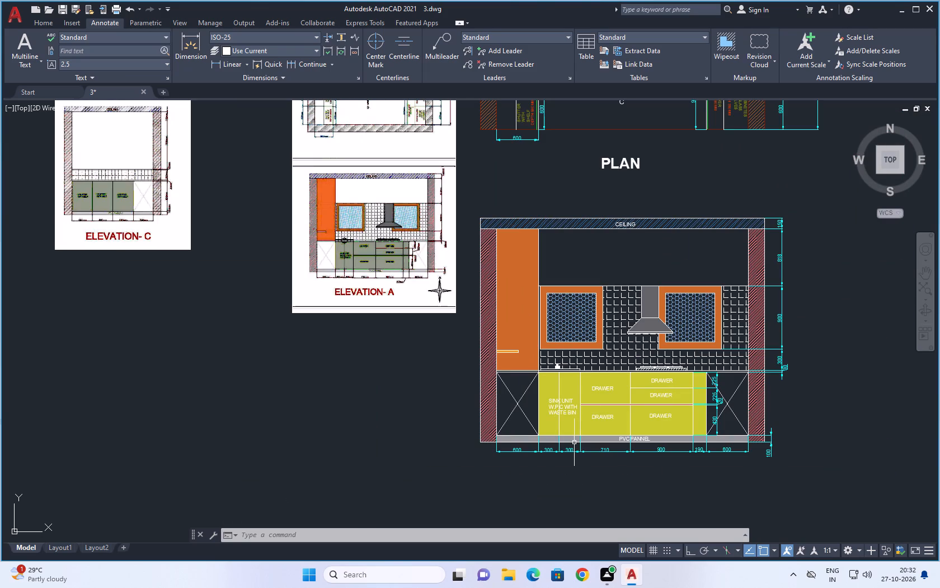
key(ctrl+1)
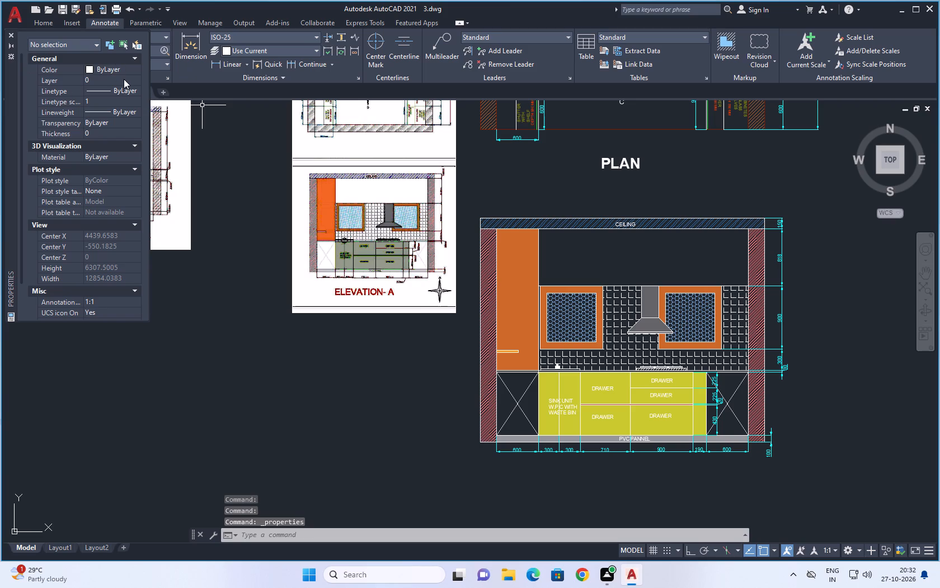
click(124, 79)
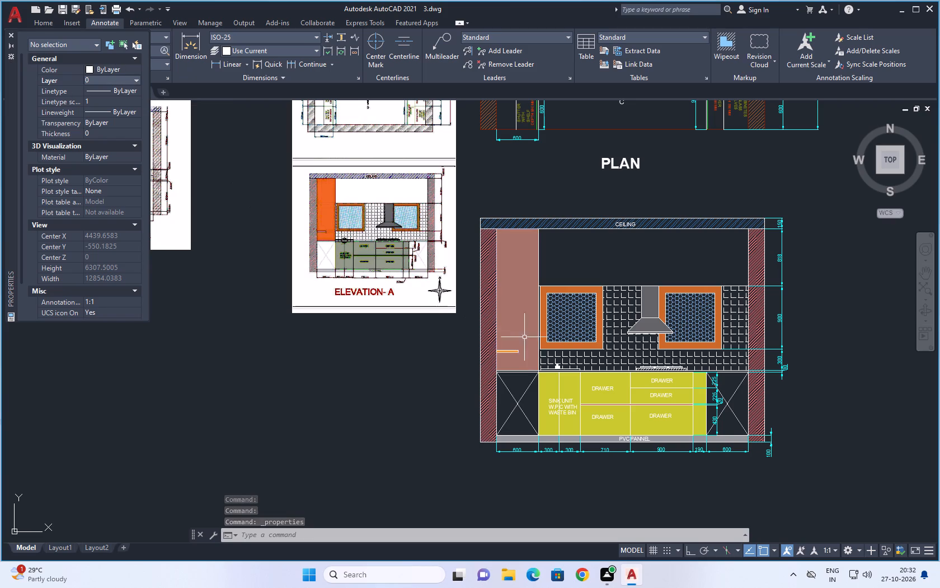
click(563, 405)
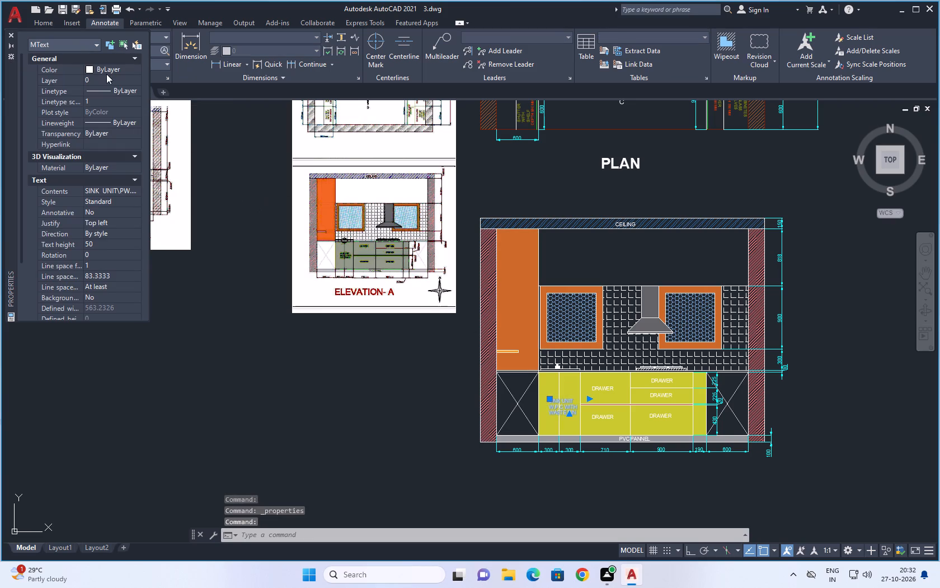
click(119, 78)
click(131, 81)
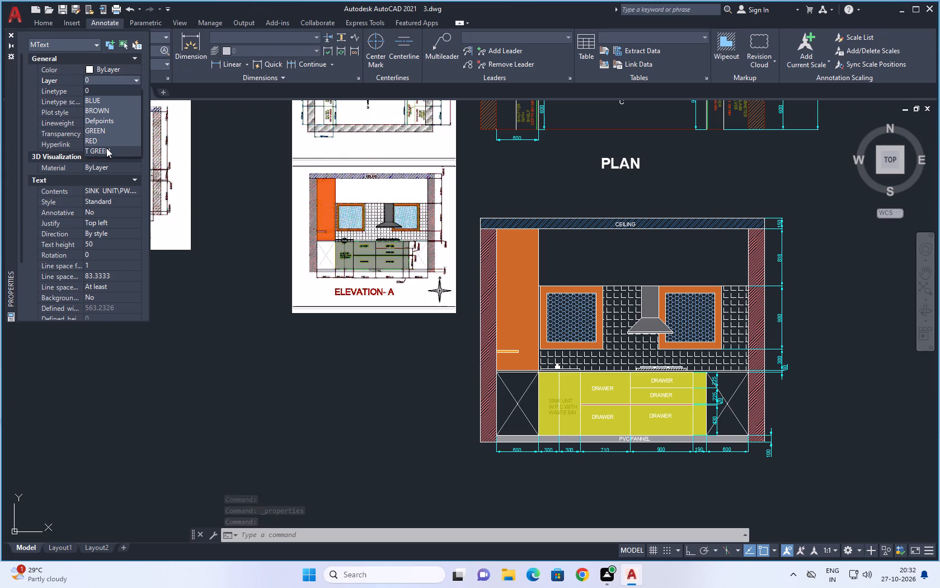
click(106, 148)
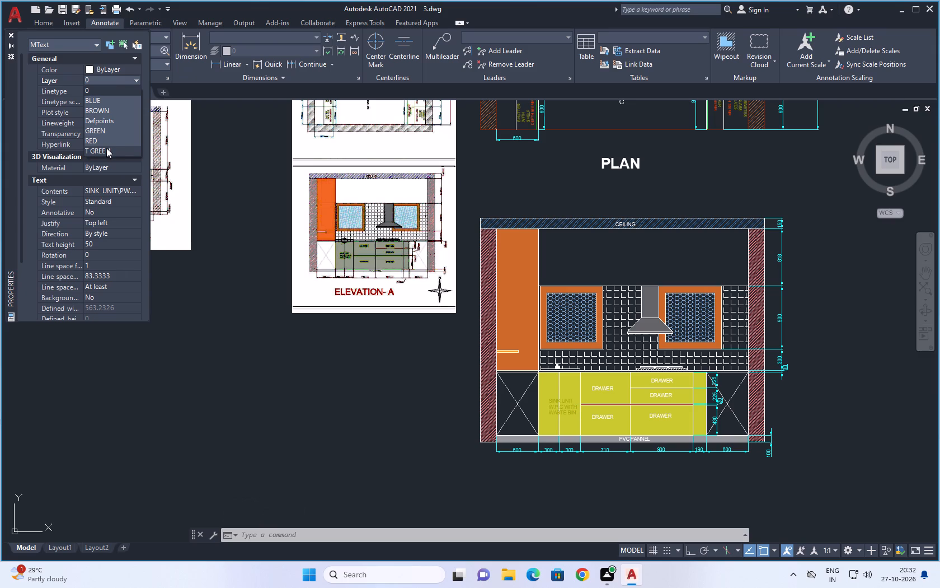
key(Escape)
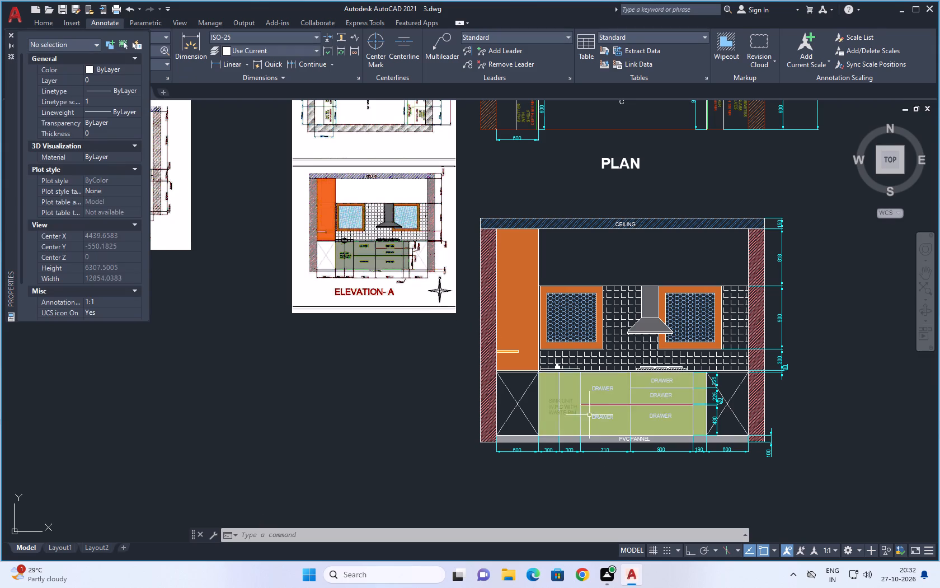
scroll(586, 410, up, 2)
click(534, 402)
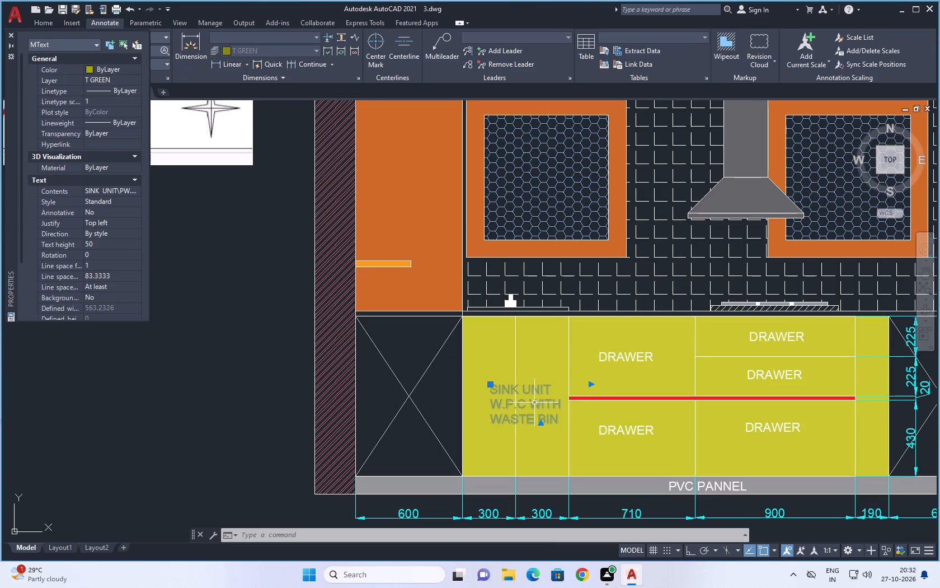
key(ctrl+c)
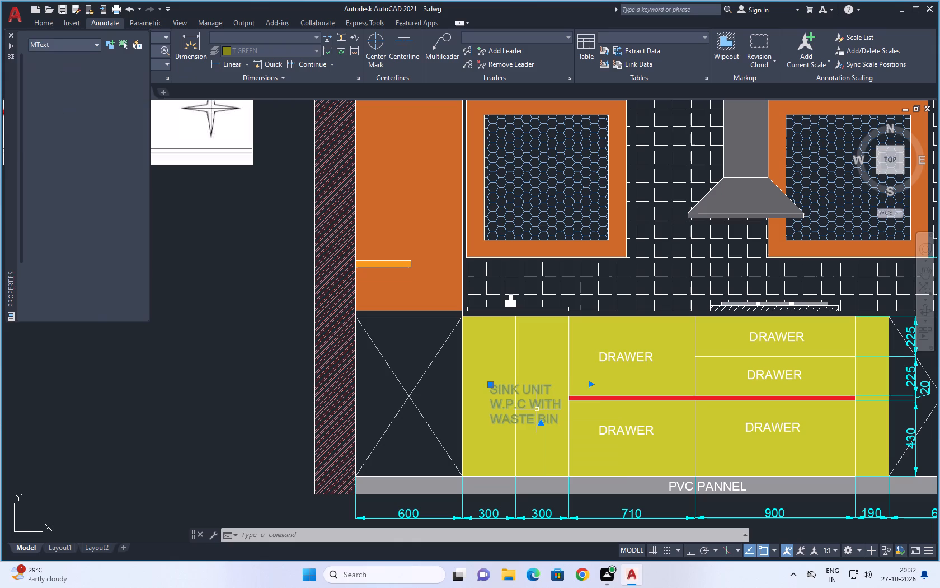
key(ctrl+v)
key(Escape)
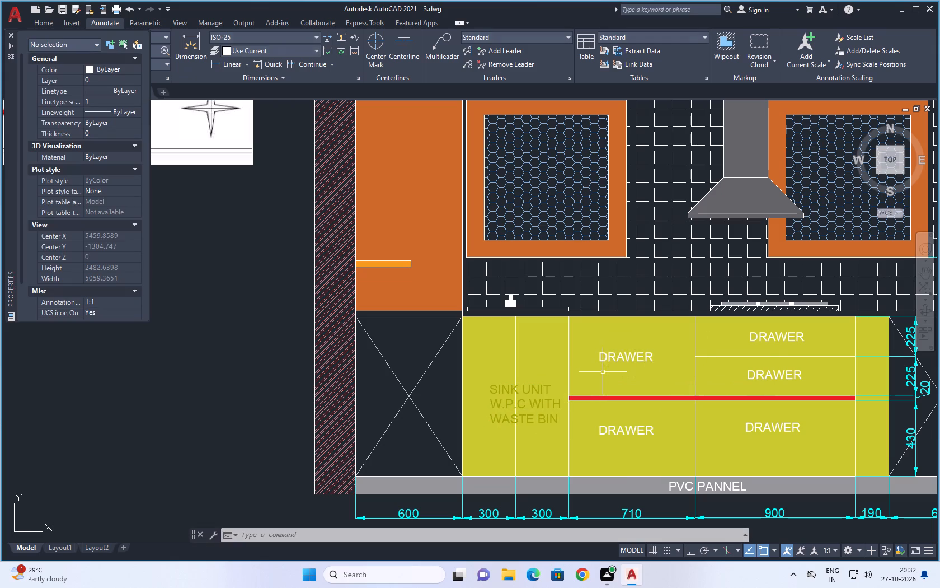
Match the properties of the sink unit label onto all five DRAWER labels on the base cabinets.
key(m)
text(A)
key(space)
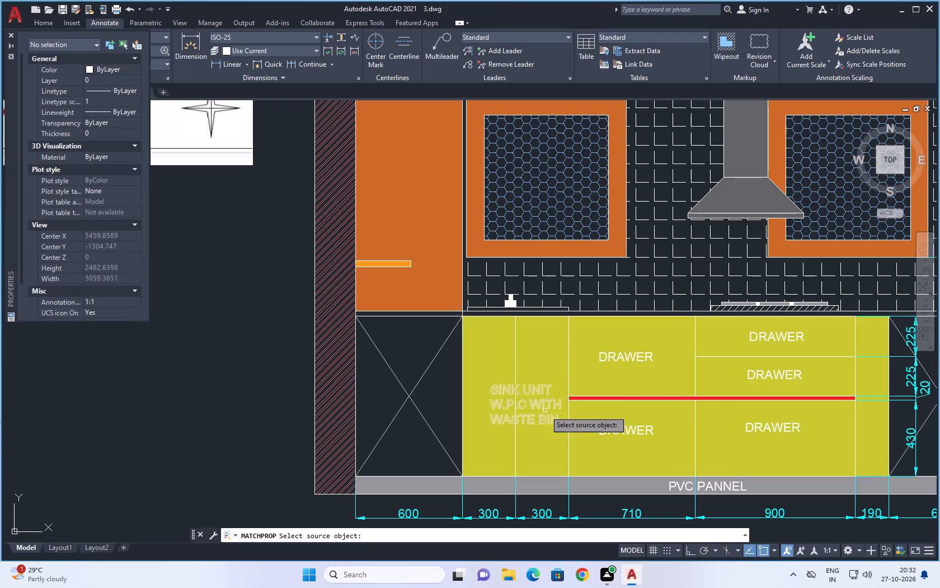
click(542, 407)
click(603, 362)
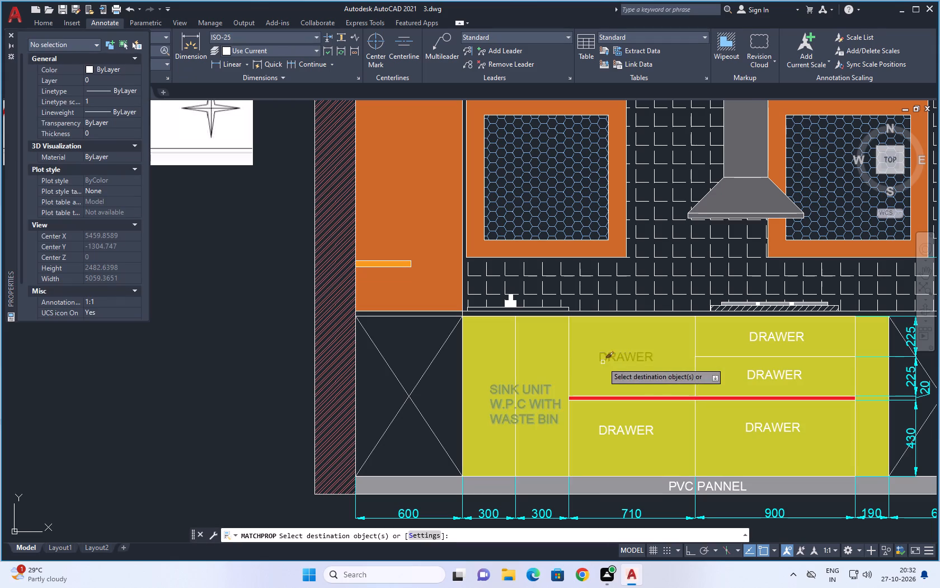
click(626, 433)
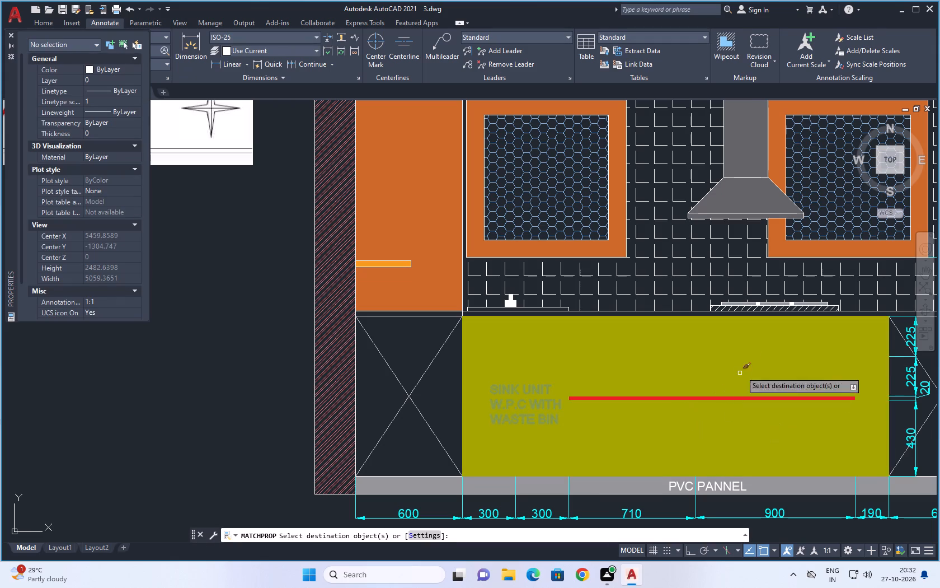
click(754, 426)
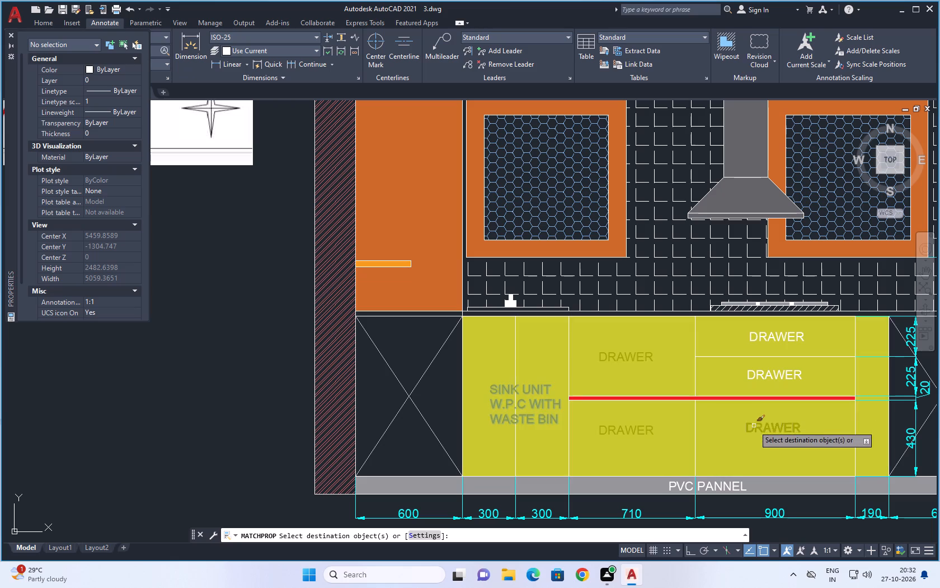
click(767, 376)
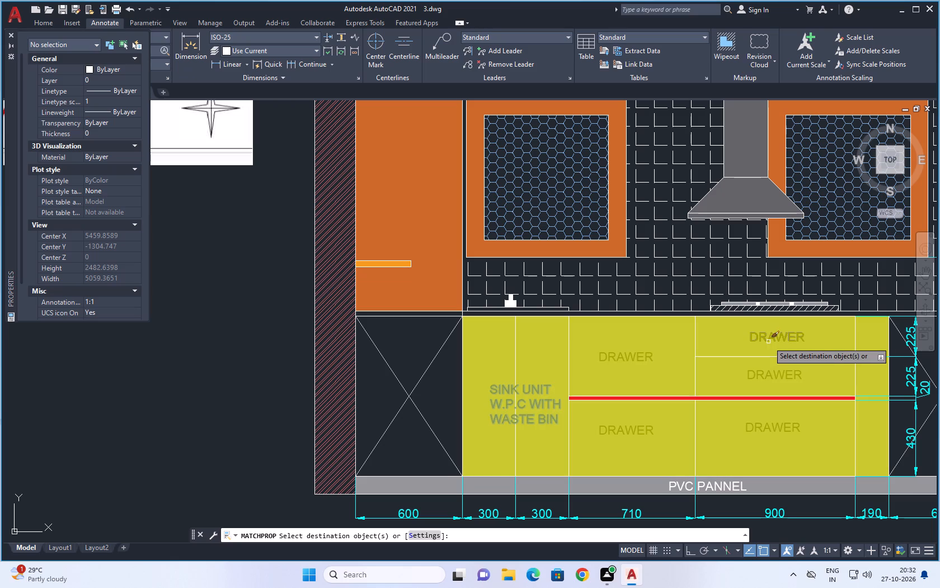
click(768, 342)
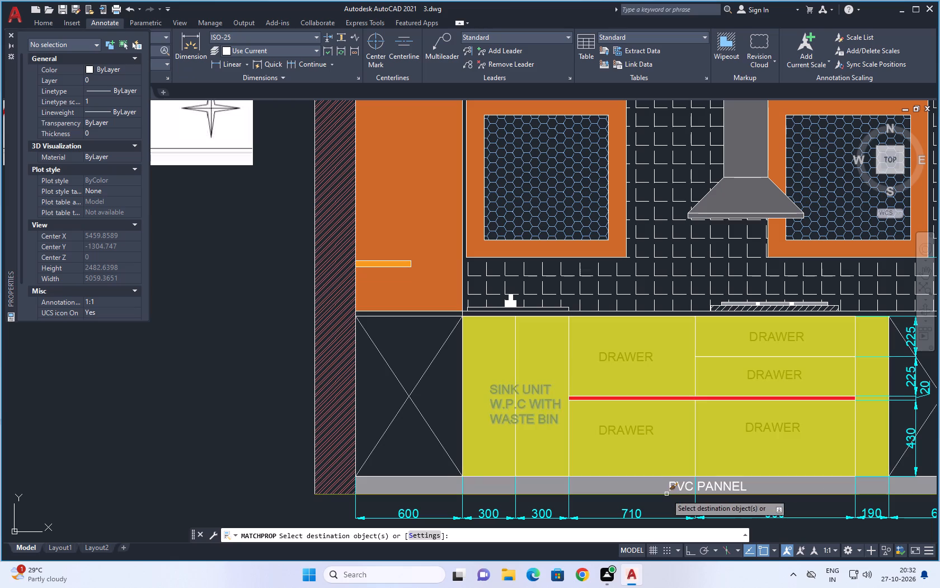
key(Escape)
Match the properties of the lower 710-wide drawer's DRAWER label onto the PVC PANNEL label on the skirting.
scroll(548, 405, down, 3)
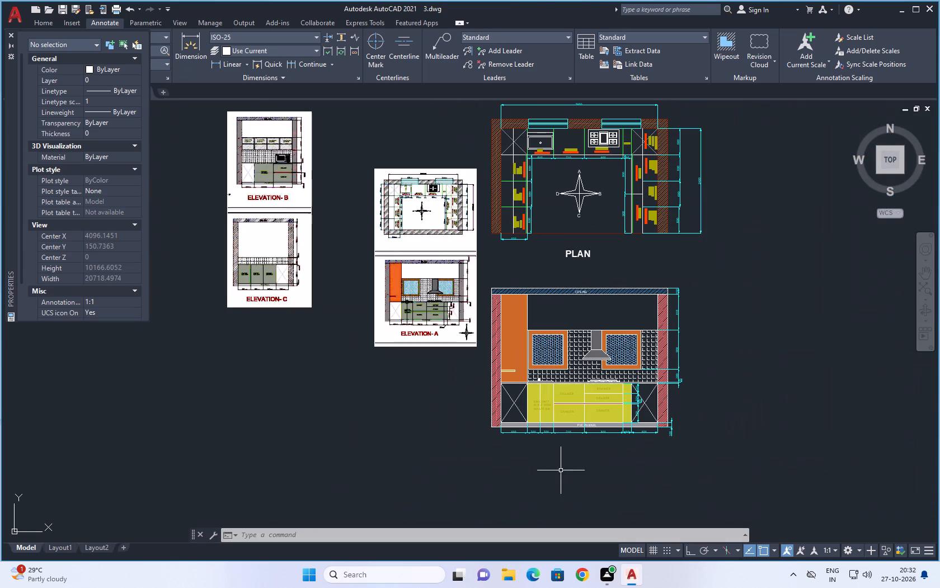
key(space)
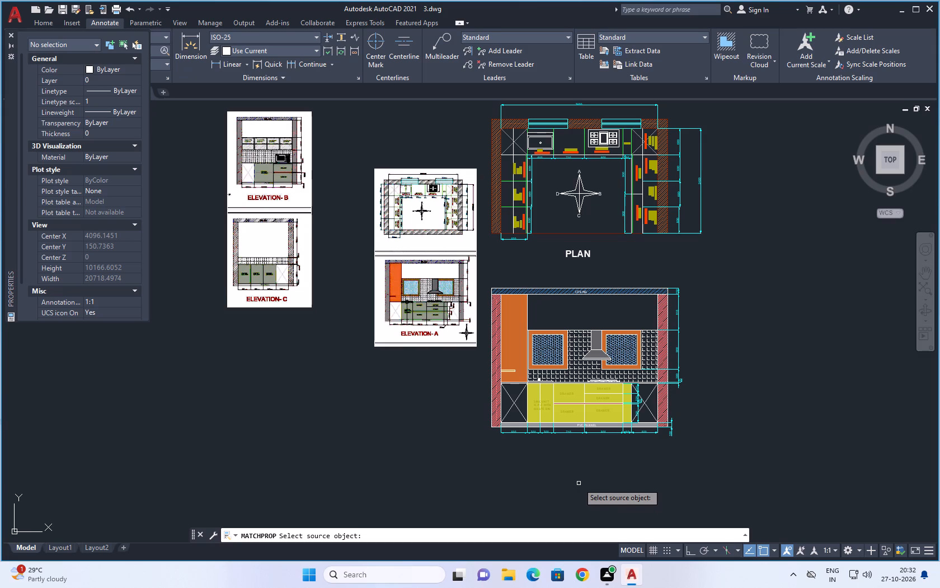
key(m)
key(a)
key(space)
scroll(571, 442, up, 3)
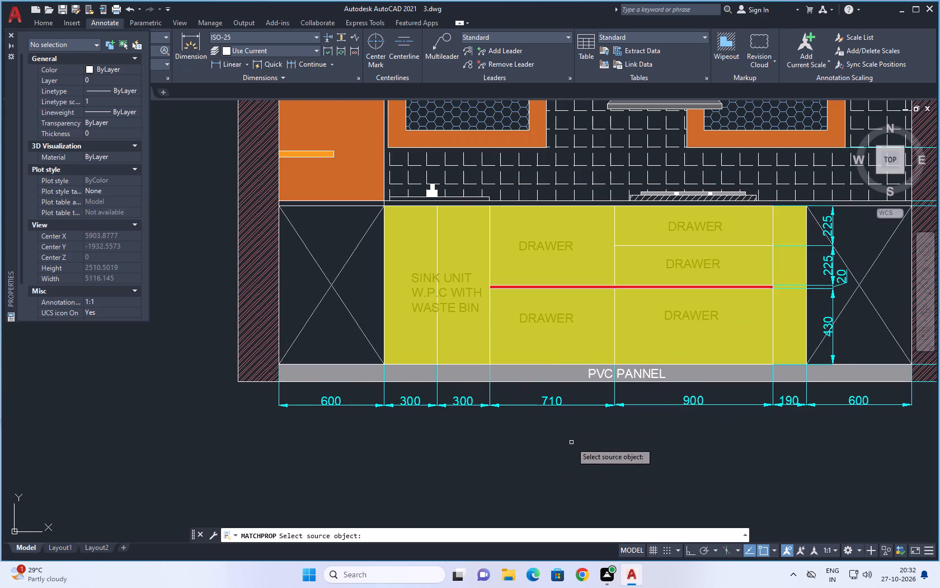
click(568, 321)
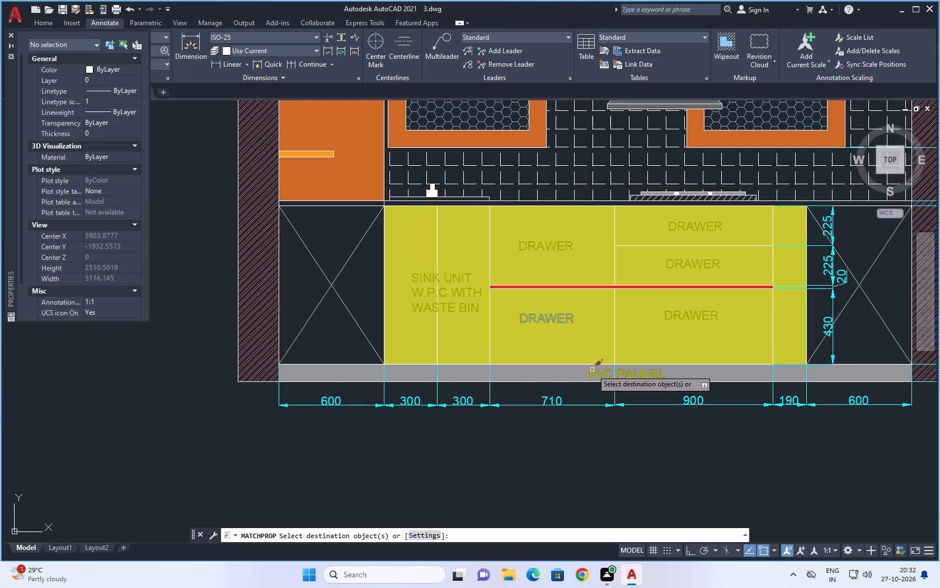
click(592, 370)
key(Escape)
Change the CEILING label's layer in its properties to the one that colours its text orange-red.
scroll(593, 437, down, 3)
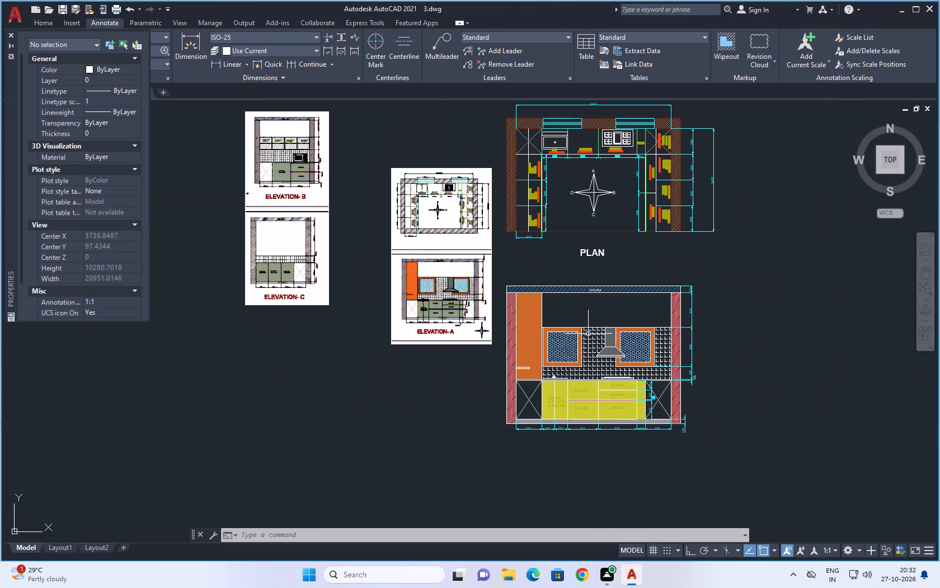
scroll(609, 292, up, 2)
click(575, 286)
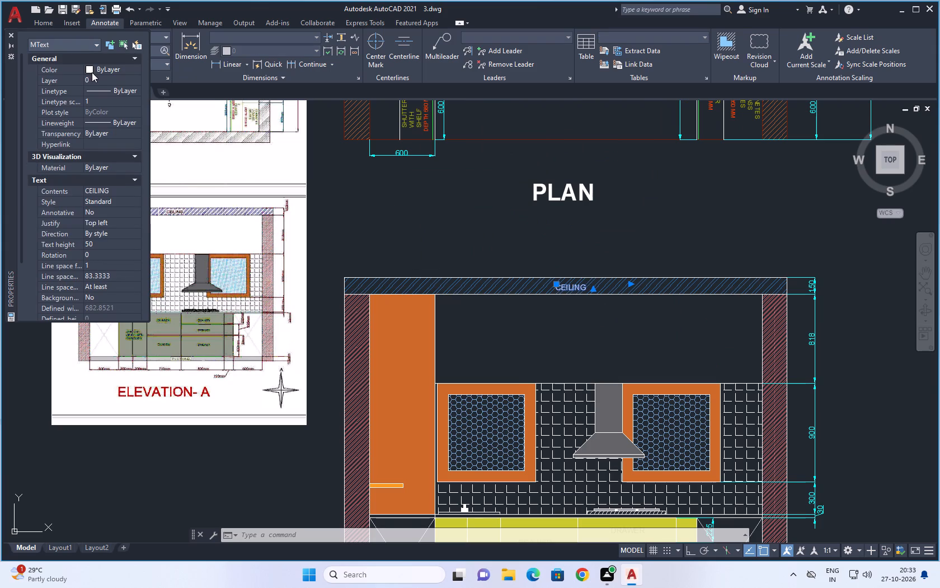
double_click(124, 82)
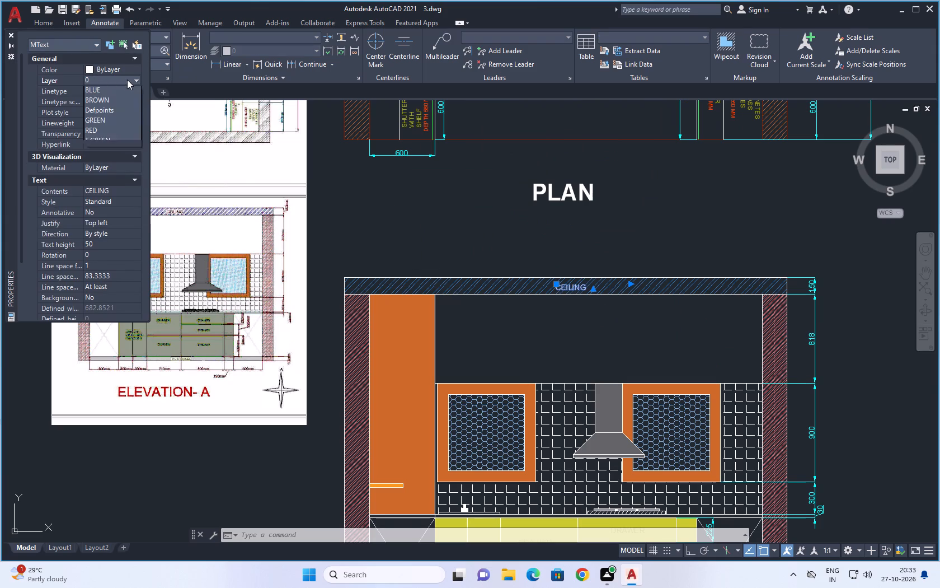
click(107, 141)
key(Escape)
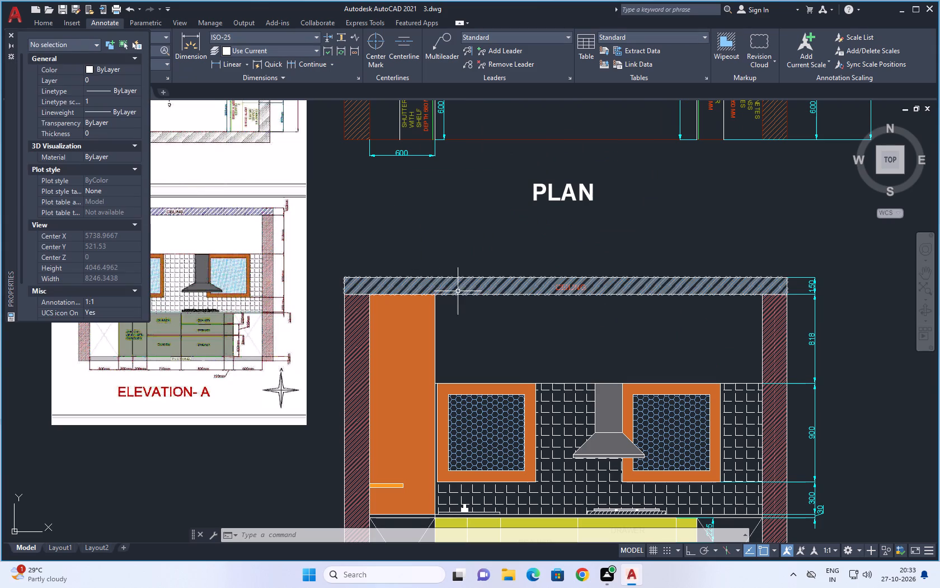
key(Escape)
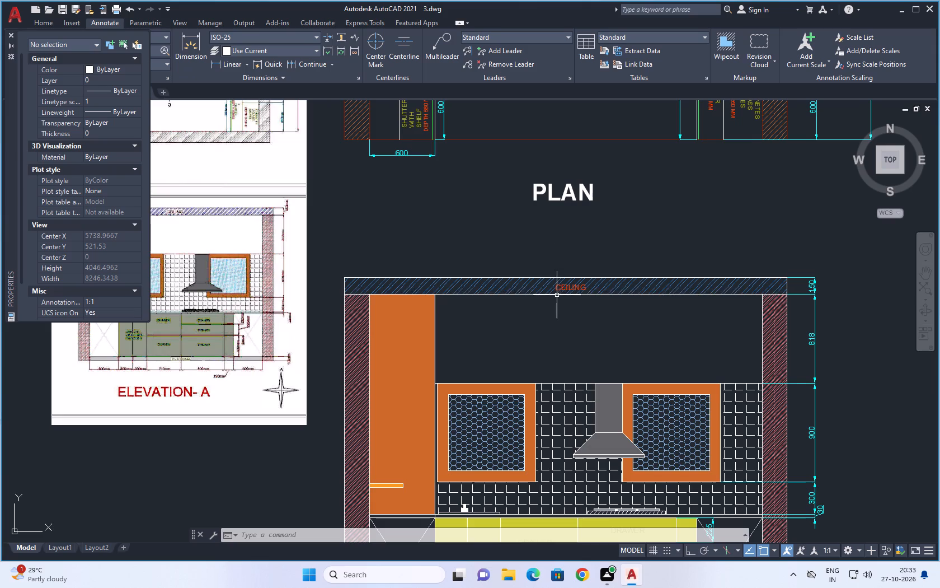
Copy the PLAN title and paste it below the bottom dimensions of the kitchen elevation.
scroll(562, 247, down, 2)
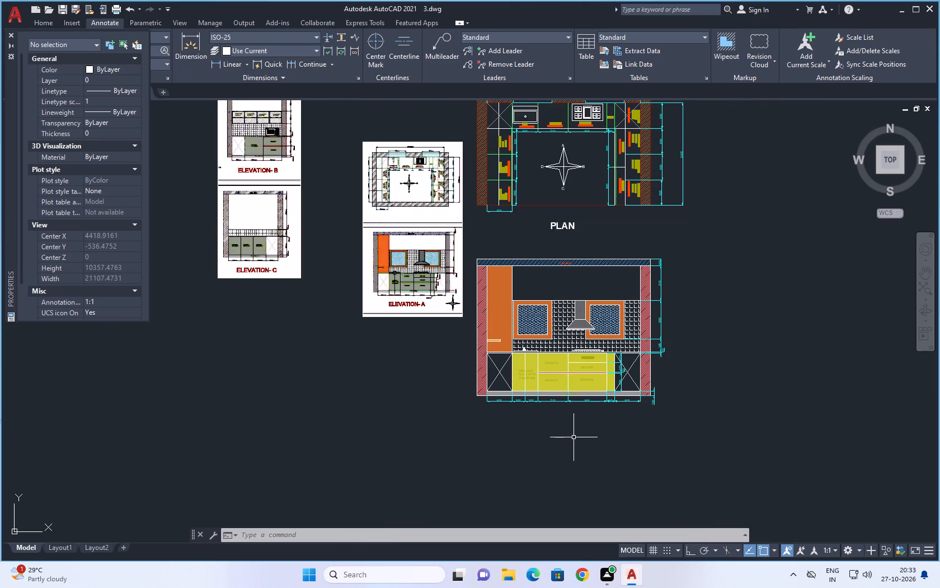
click(562, 228)
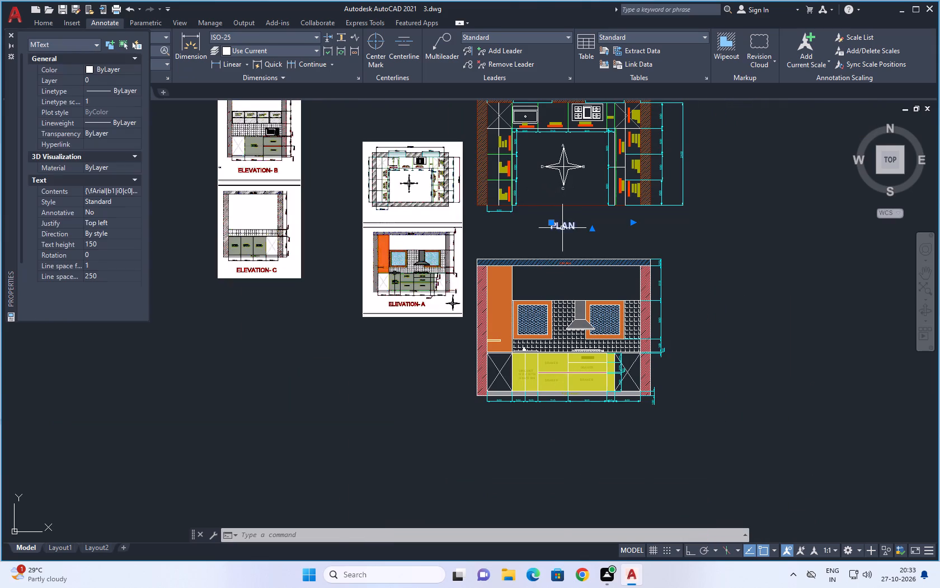
key(ctrl+c)
key(ctrl+v)
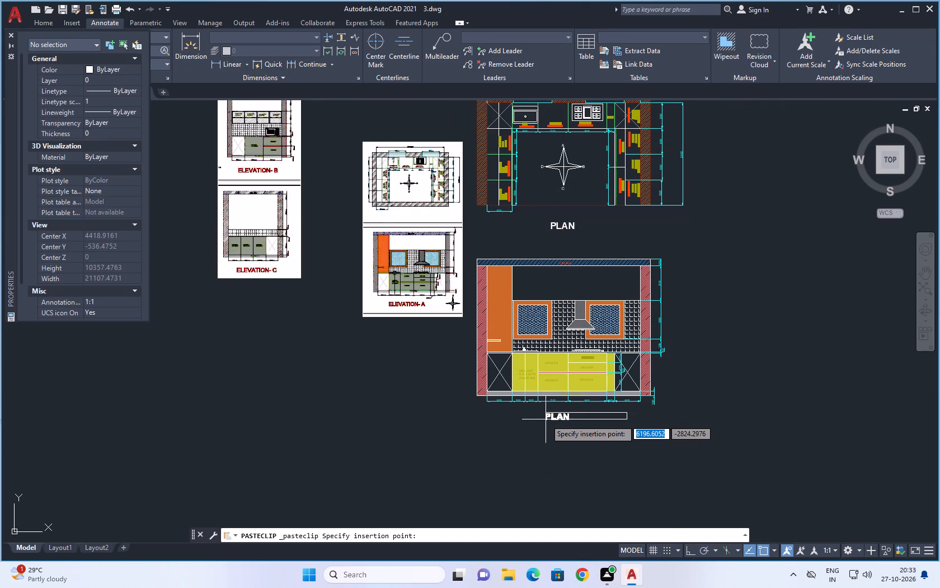
click(546, 421)
Replace the pasted title's text with ELEVATION A and finish the text edit.
double_click(548, 421)
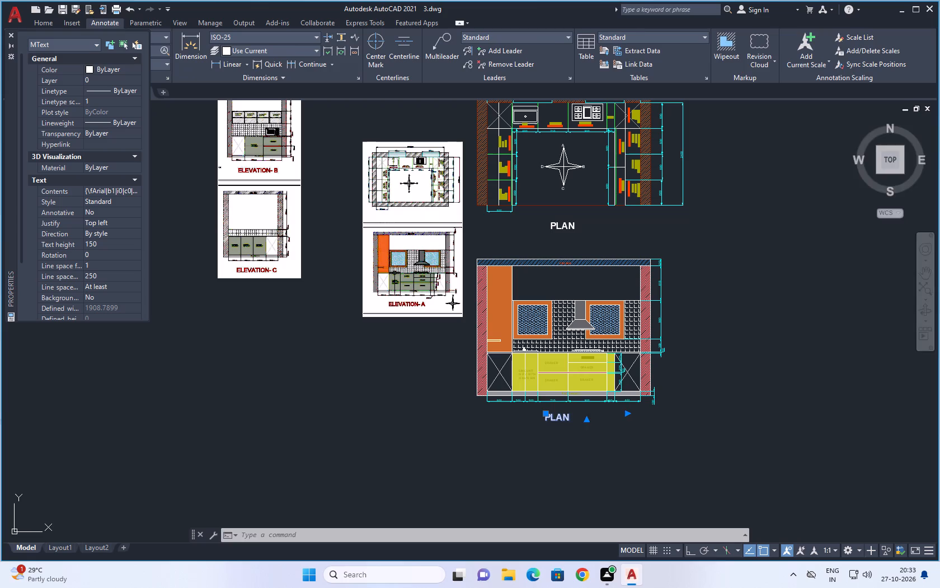
click(573, 420)
key(BackSpace)
key(BackSpace)
key(BackSpace)
key(BackSpace)
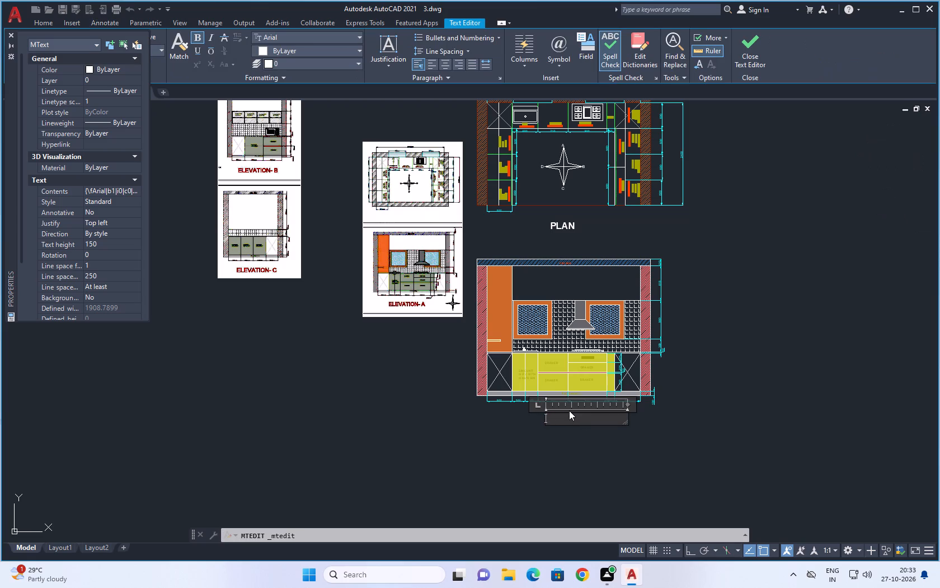
text(EL)
text(EV)
text(ATION)
key(space)
key(a)
click(588, 451)
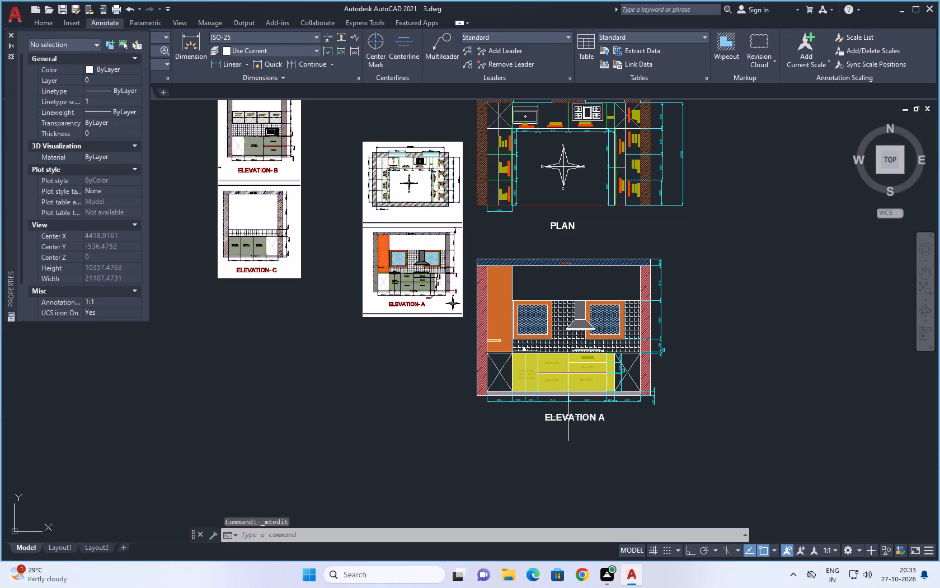
Move the ELEVATION A title about 459 units horizontally leftward to centre it beneath the elevation, and save the drawing.
click(568, 417)
key(m)
key(space)
click(543, 421)
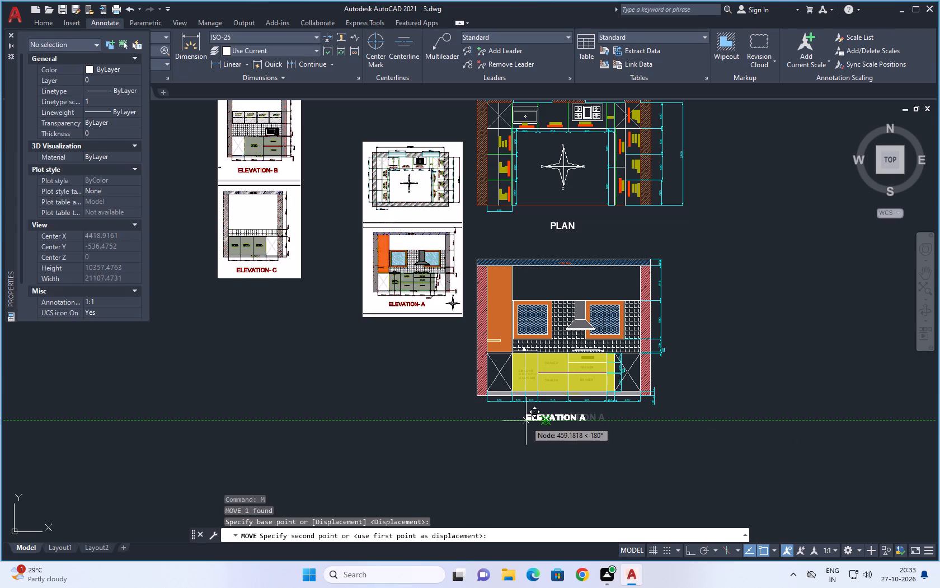
click(526, 421)
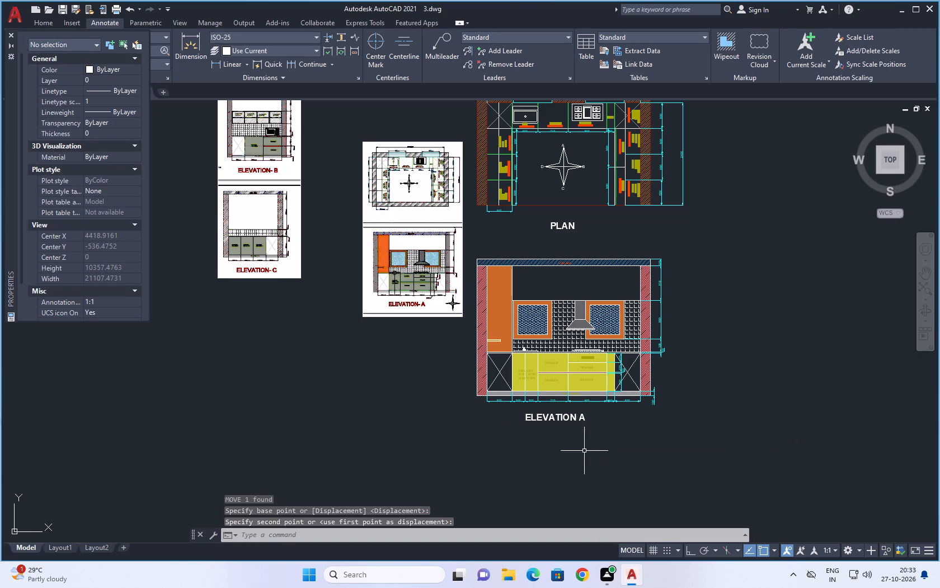
key(ctrl+s)
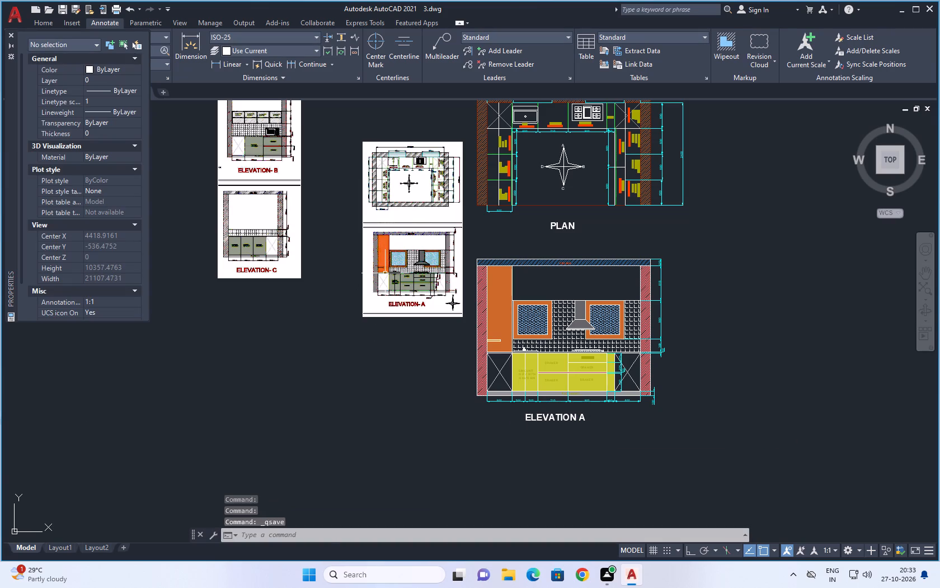
Erase both reference images beside the plan and elevation, and save the drawing.
click(385, 273)
key(Delete)
click(283, 247)
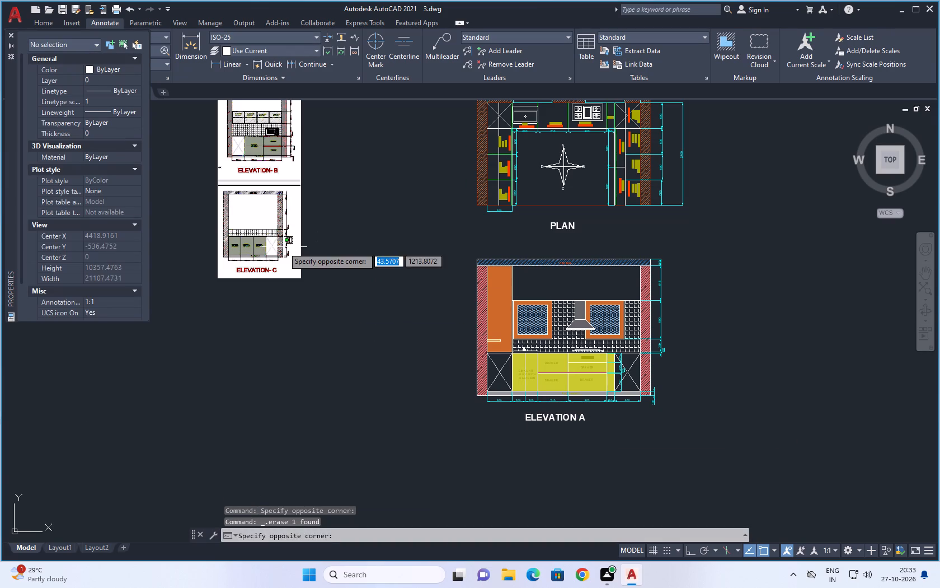
key(Delete)
scroll(388, 393, down, 2)
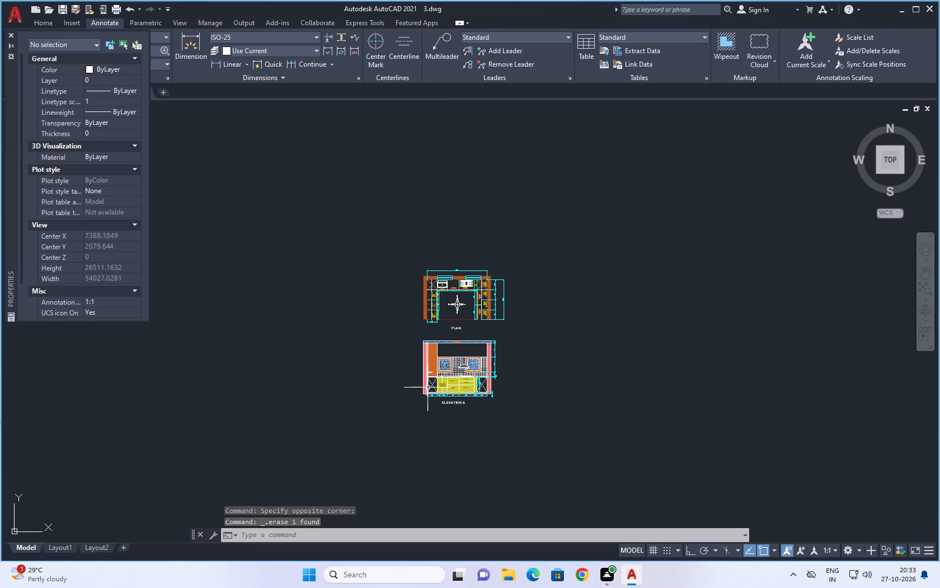
key(ctrl+s)
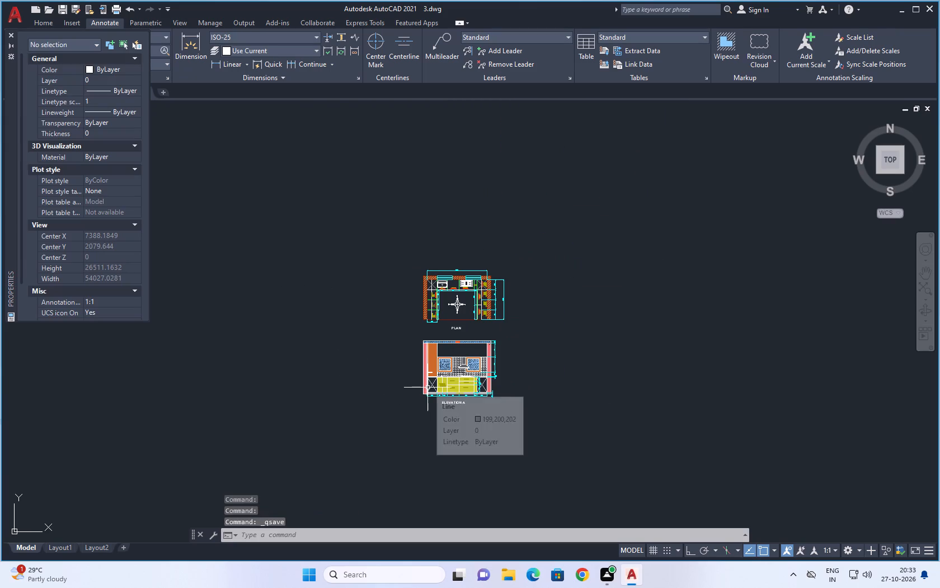
scroll(466, 420, up, 1)
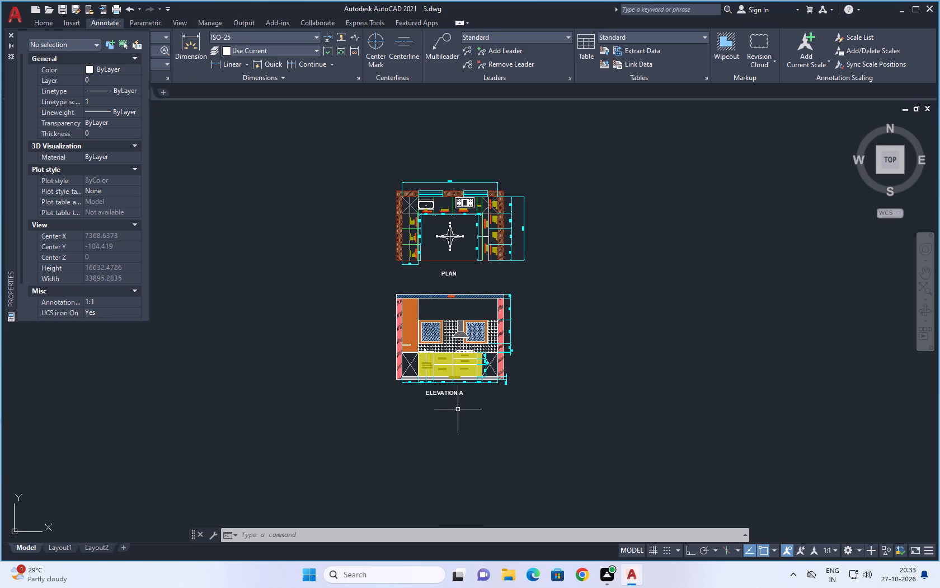
key(ctrl+s)
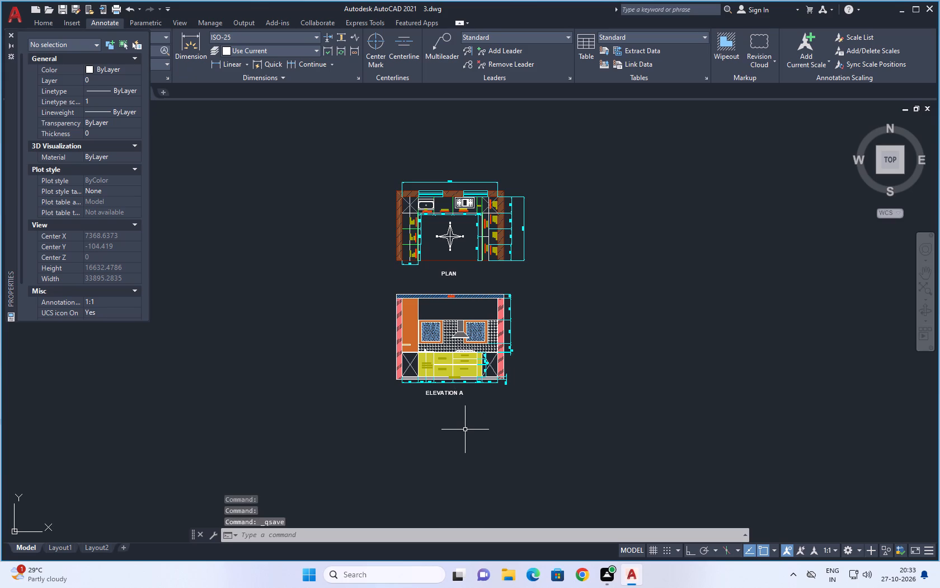
Set up the model plot with DWG To PDF.pc3 and a window around the plan and elevation, applied to the layout.
key(ctrl+p)
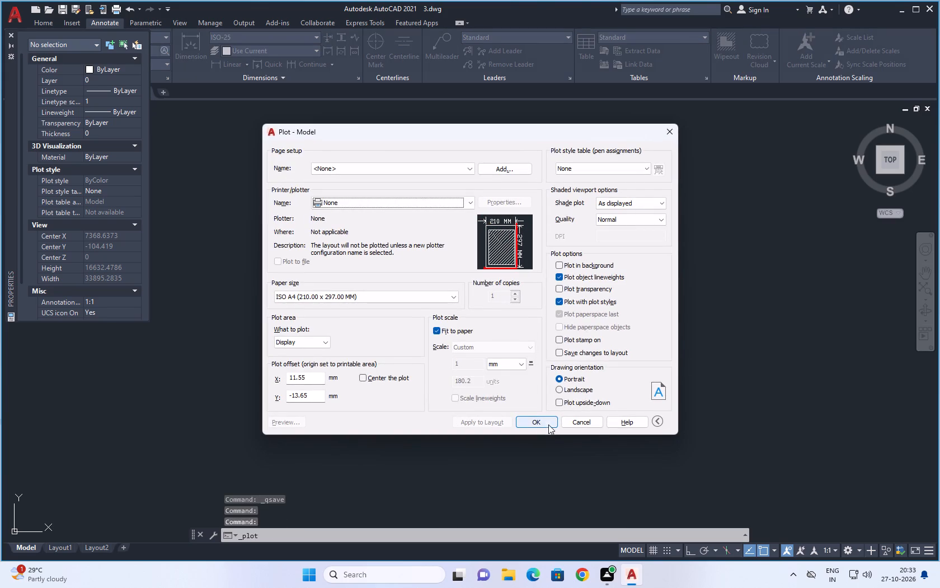
click(425, 203)
click(403, 309)
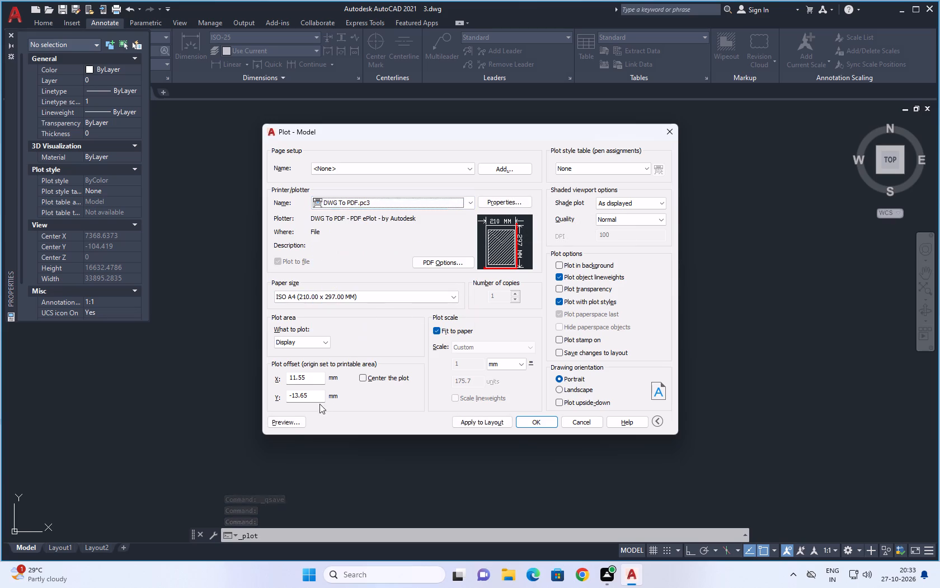
click(306, 341)
click(300, 374)
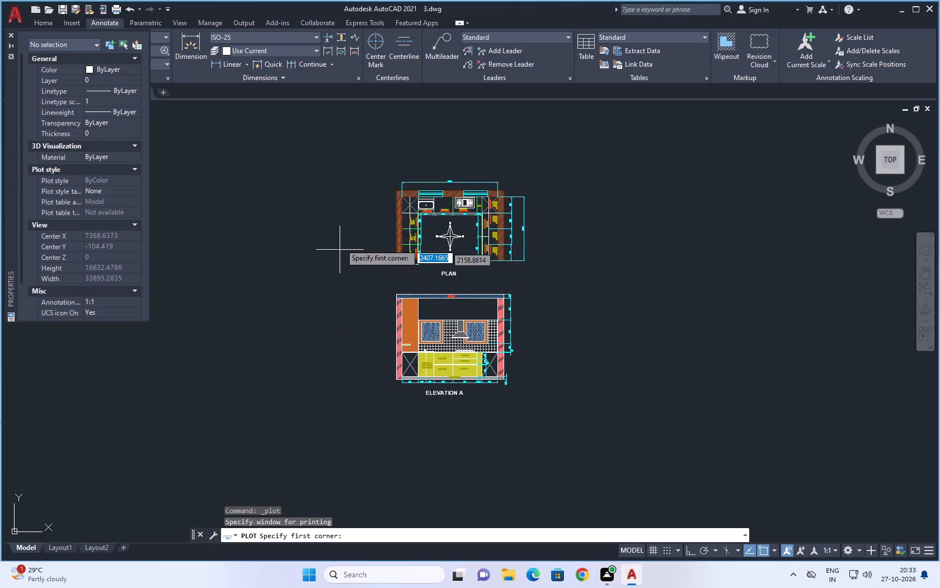
drag(357, 158, 546, 407)
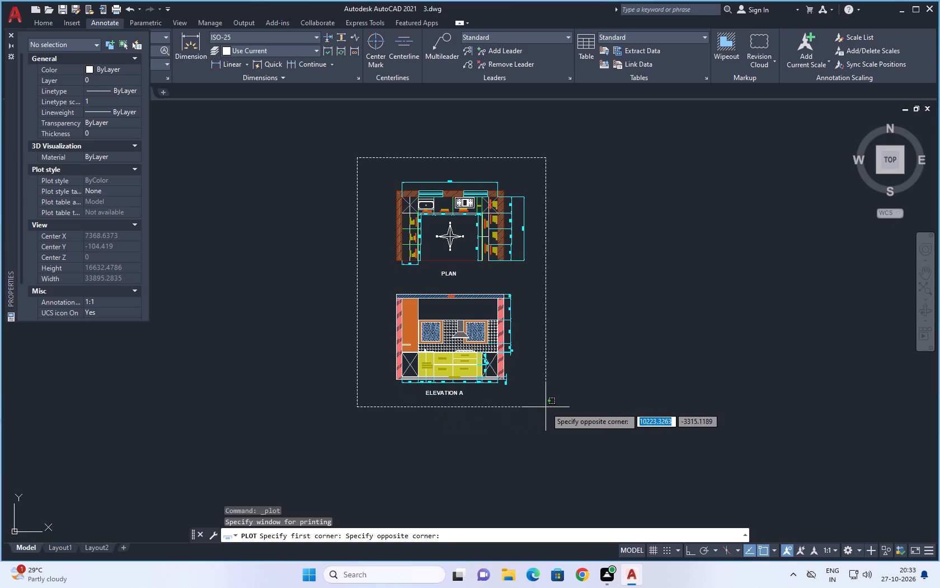
click(546, 407)
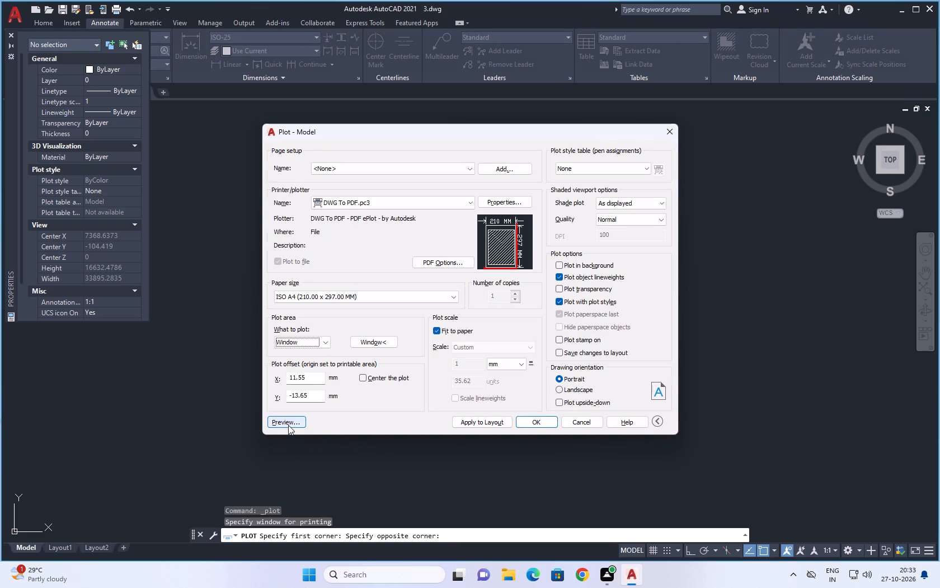
click(495, 419)
Preview the plot and examine the plan, the elevation, their dimensions, labels and titles on the sheet, and leave the preview.
click(283, 422)
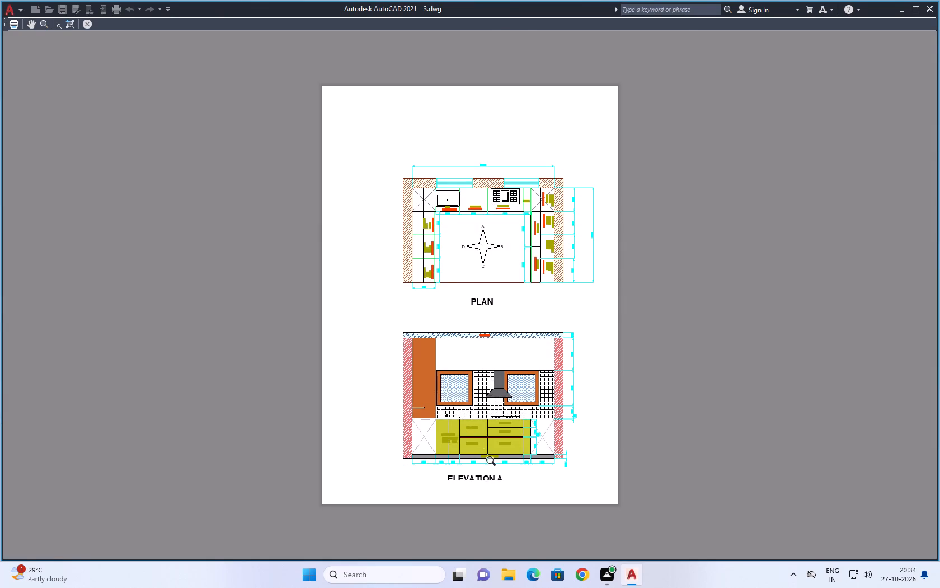
scroll(494, 463, up, 2)
scroll(494, 463, down, 2)
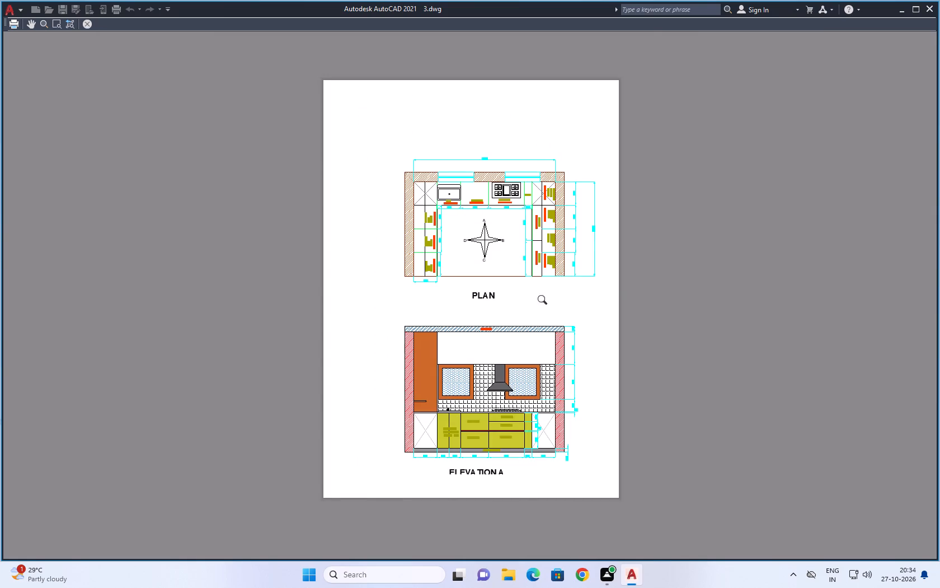
scroll(557, 278, up, 1)
scroll(578, 146, up, 2)
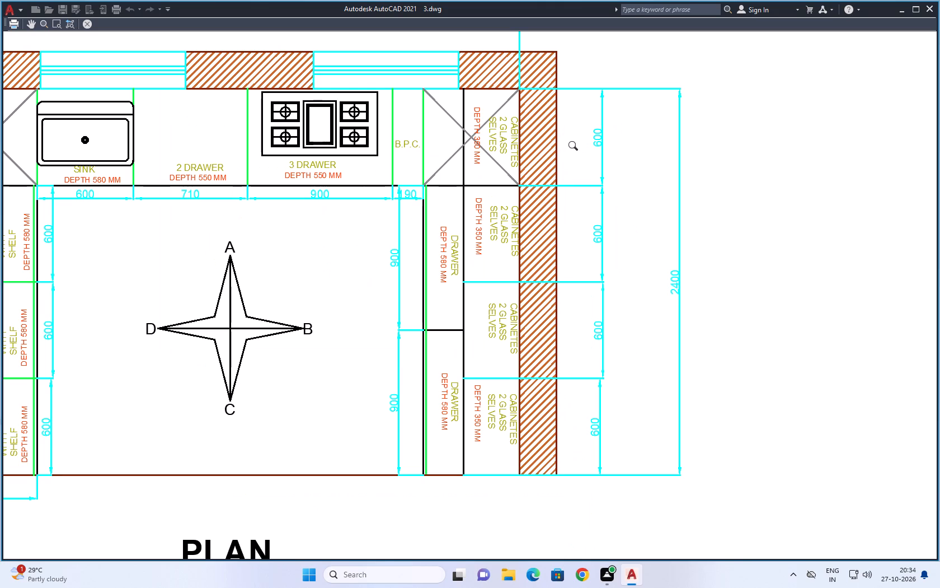
scroll(545, 223, down, 2)
scroll(447, 201, up, 1)
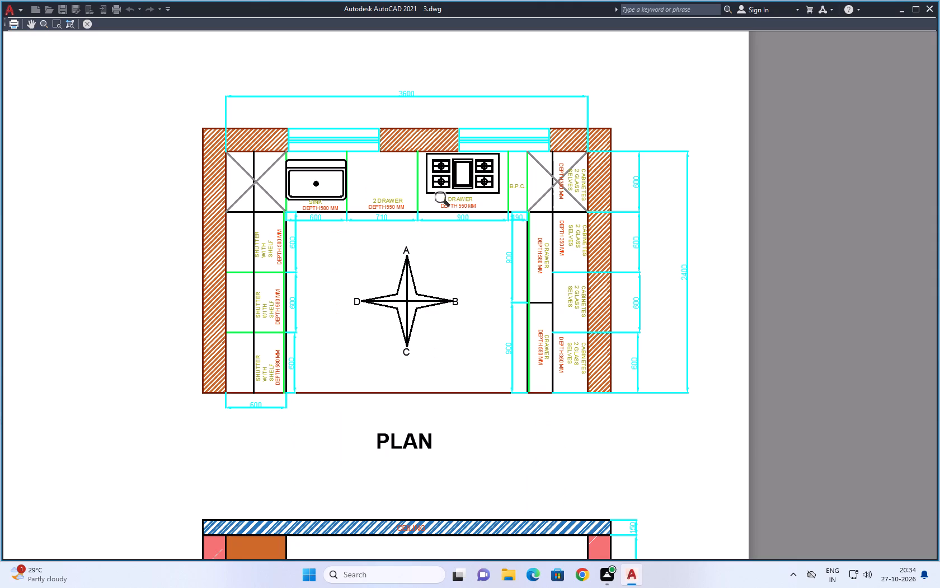
scroll(445, 205, down, 2)
scroll(440, 430, up, 1)
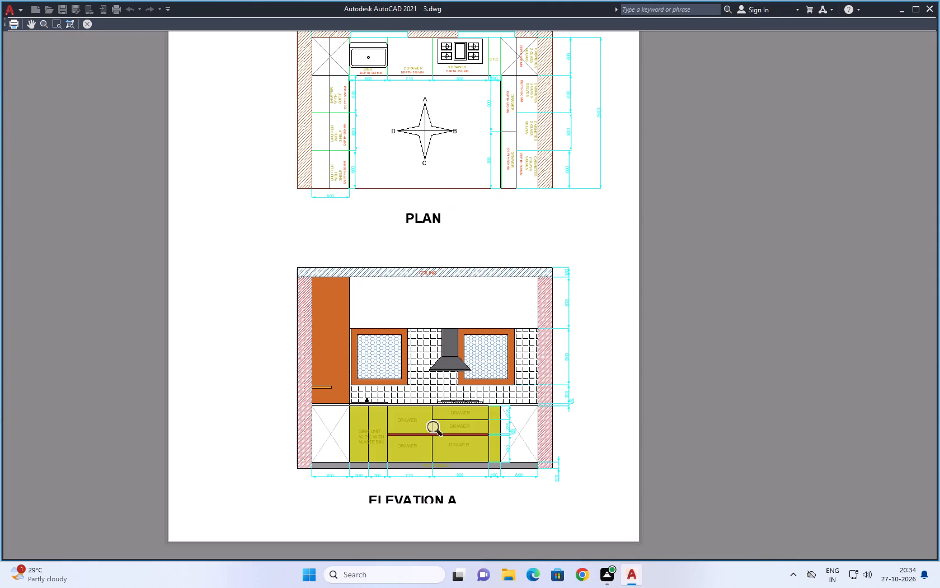
scroll(443, 452, up, 2)
scroll(440, 384, down, 1)
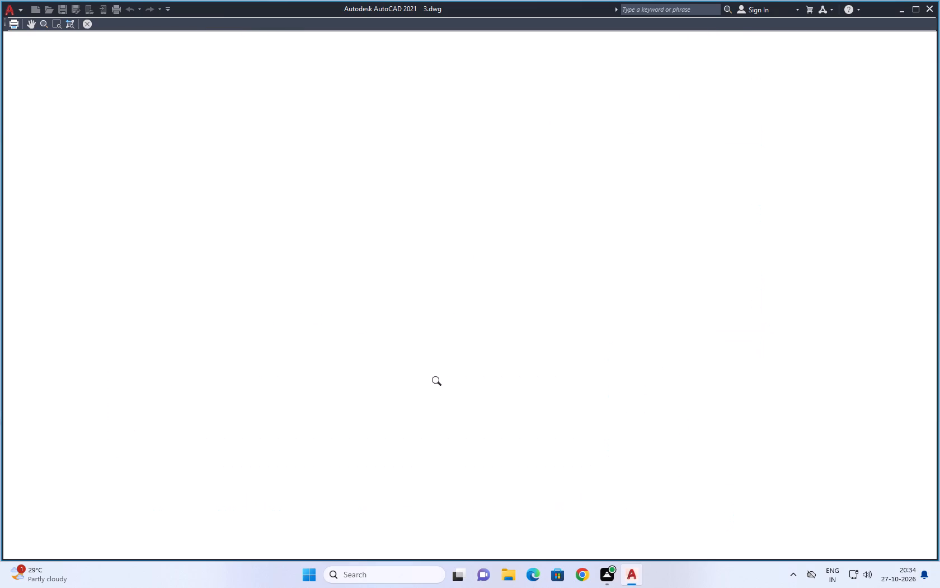
scroll(483, 326, down, 2)
scroll(483, 308, up, 2)
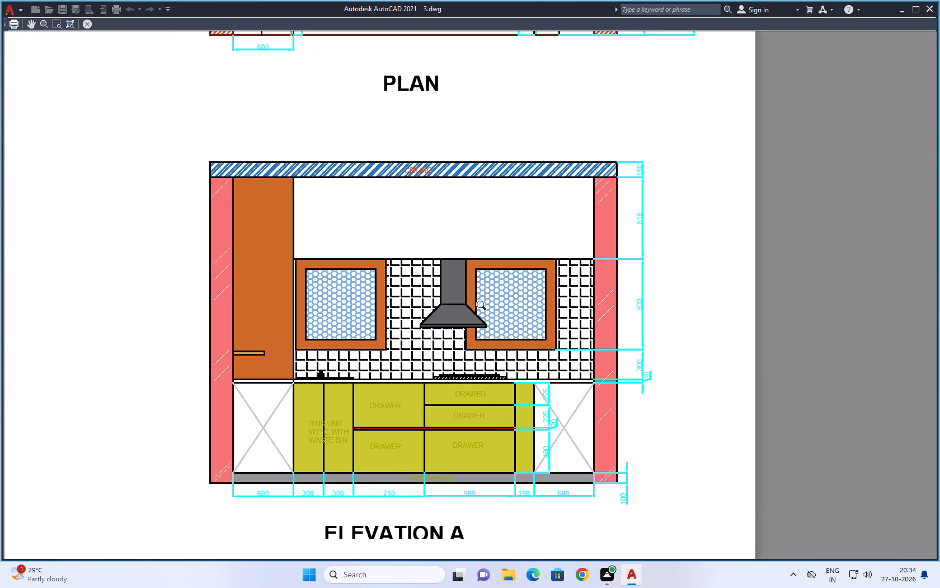
scroll(484, 307, down, 1)
scroll(396, 413, up, 1)
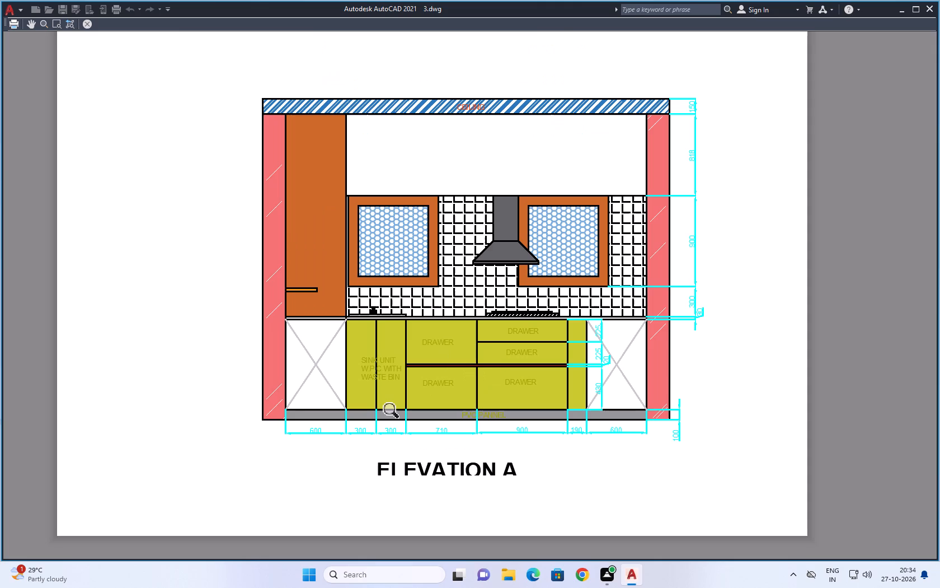
scroll(396, 410, down, 1)
scroll(537, 353, down, 1)
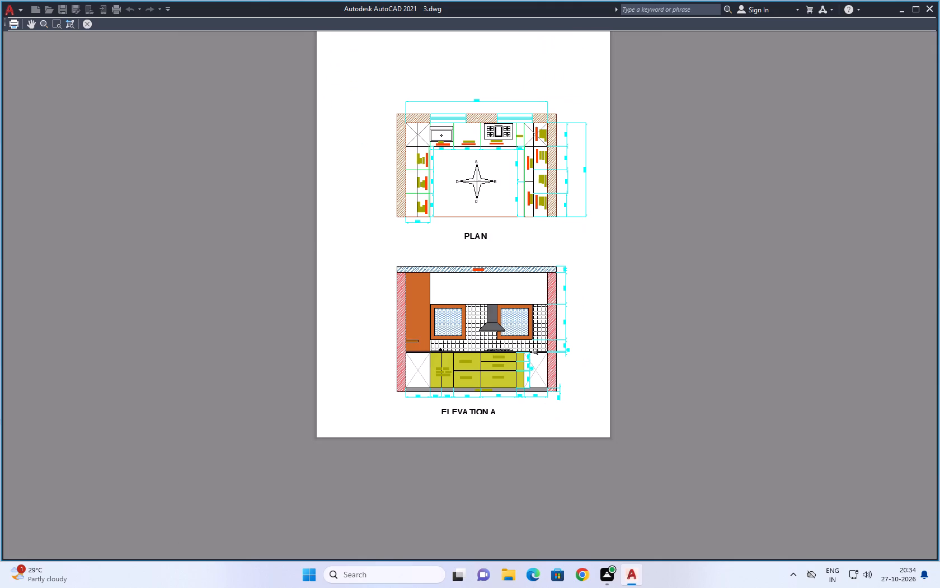
key(space)
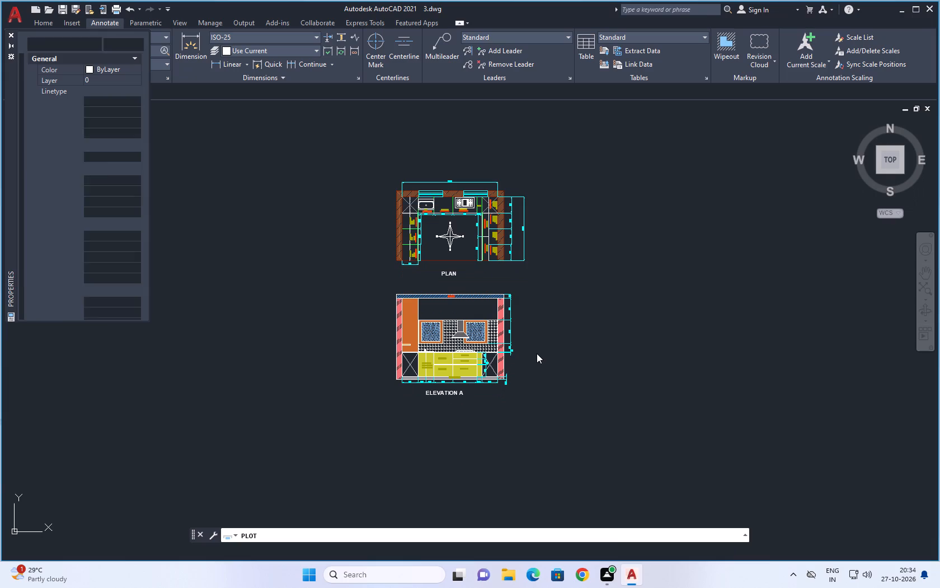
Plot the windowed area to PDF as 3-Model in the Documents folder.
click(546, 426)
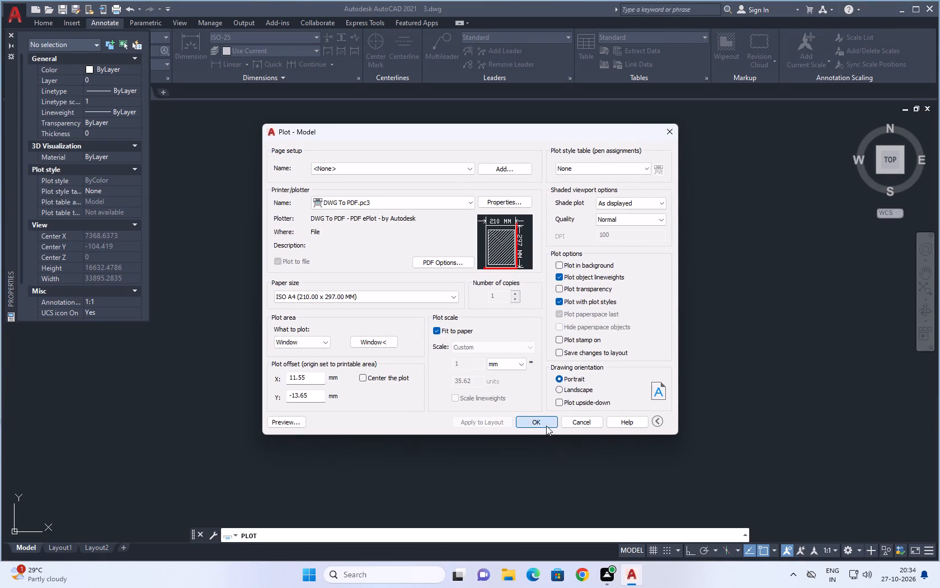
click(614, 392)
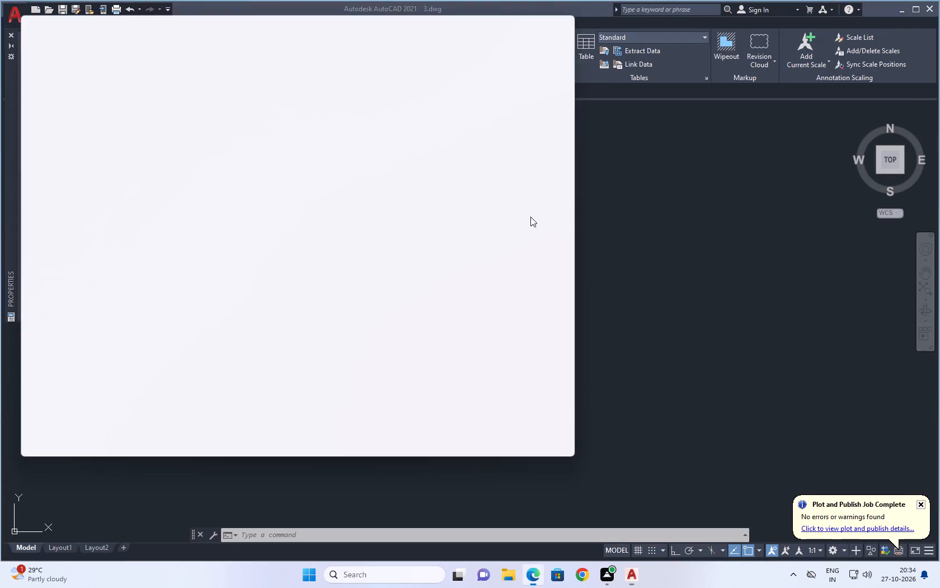
Examine the plotted 3-Model PDF in Microsoft Edge from the plan down to the ELEVATION A title, and close it.
scroll(425, 273, down, 3)
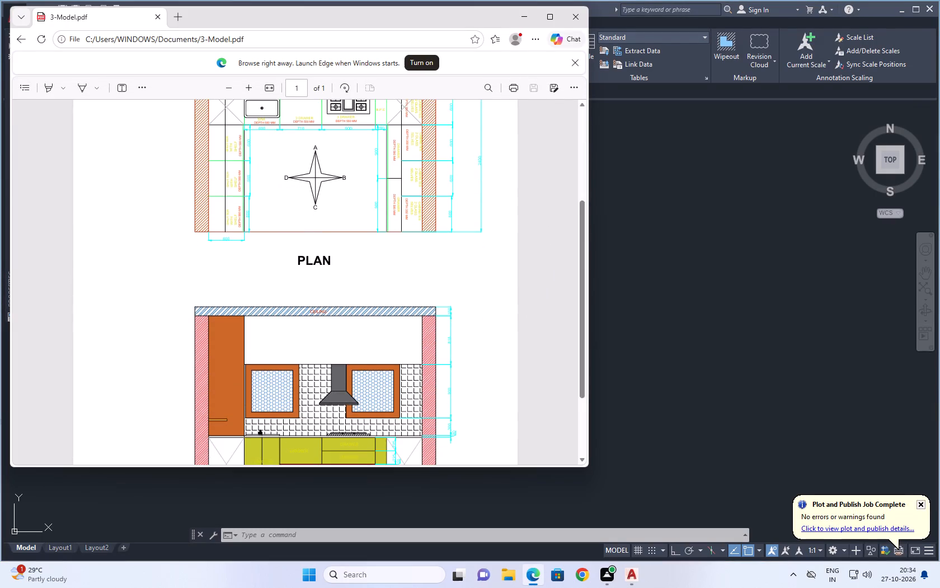
scroll(425, 281, down, 6)
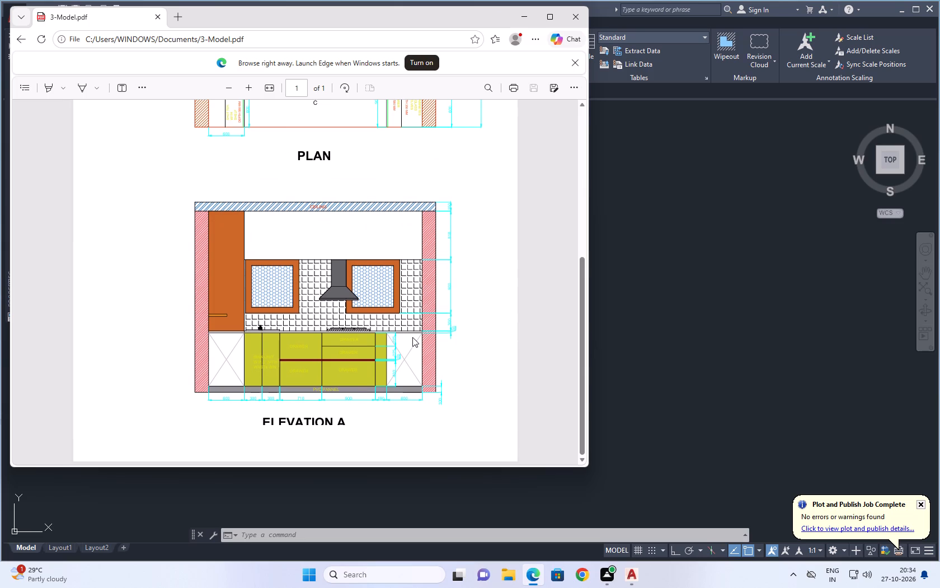
scroll(412, 337, up, 5)
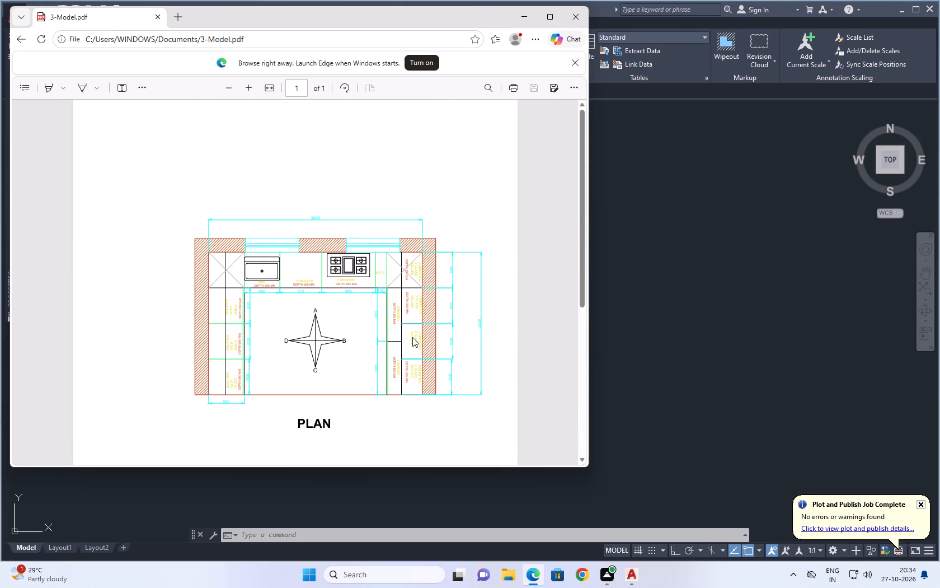
key(ctrl+z)
scroll(412, 337, up, 1)
key(ctrl+z)
key(ctrl+z)
key(Escape)
click(579, 14)
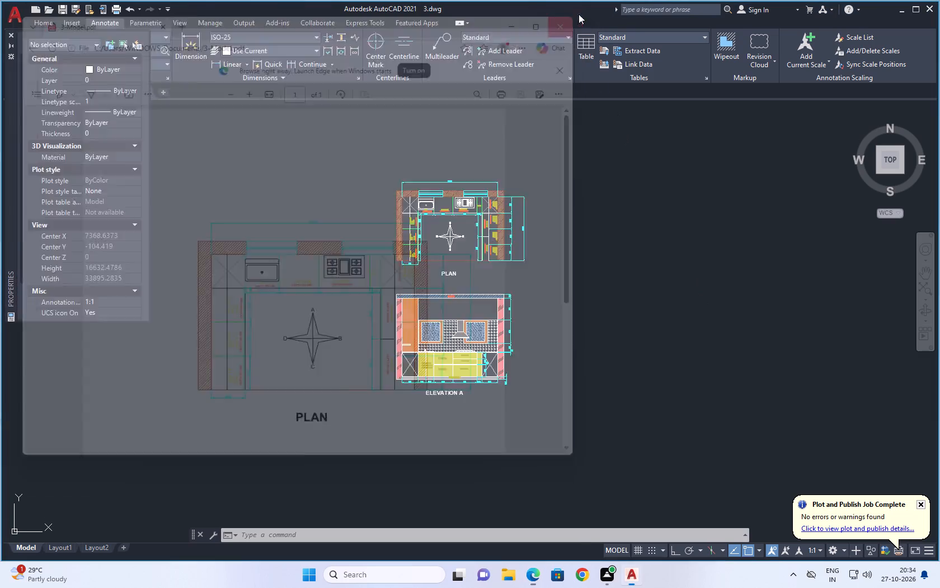
Redefine the plot window slightly larger around the plan and elevation, centre the plot on the sheet and apply it to the layout.
key(ctrl+p)
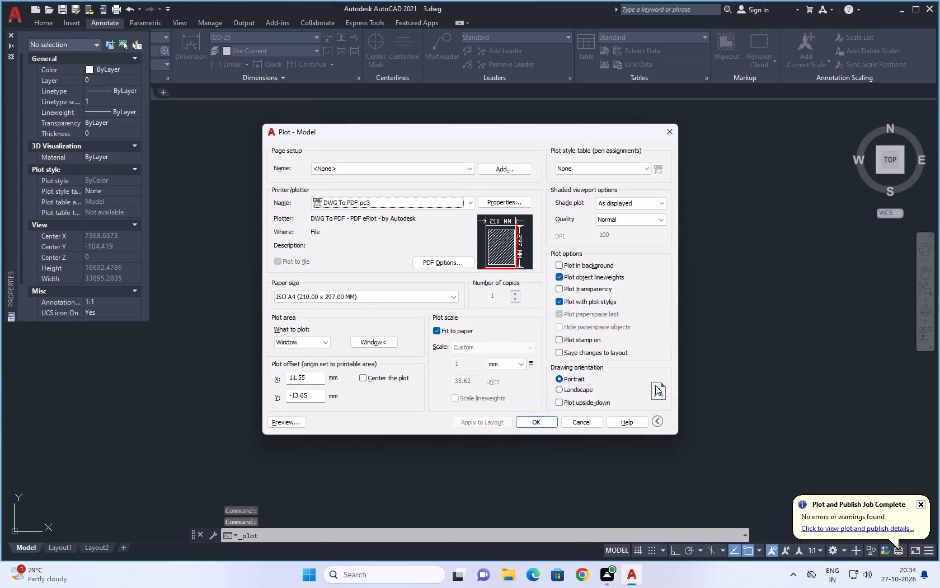
click(305, 340)
click(302, 371)
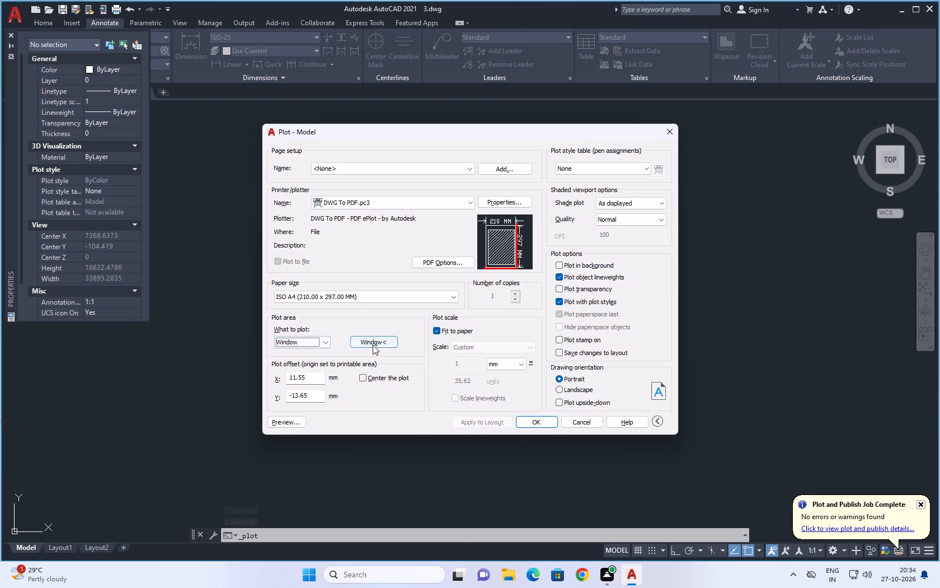
click(373, 345)
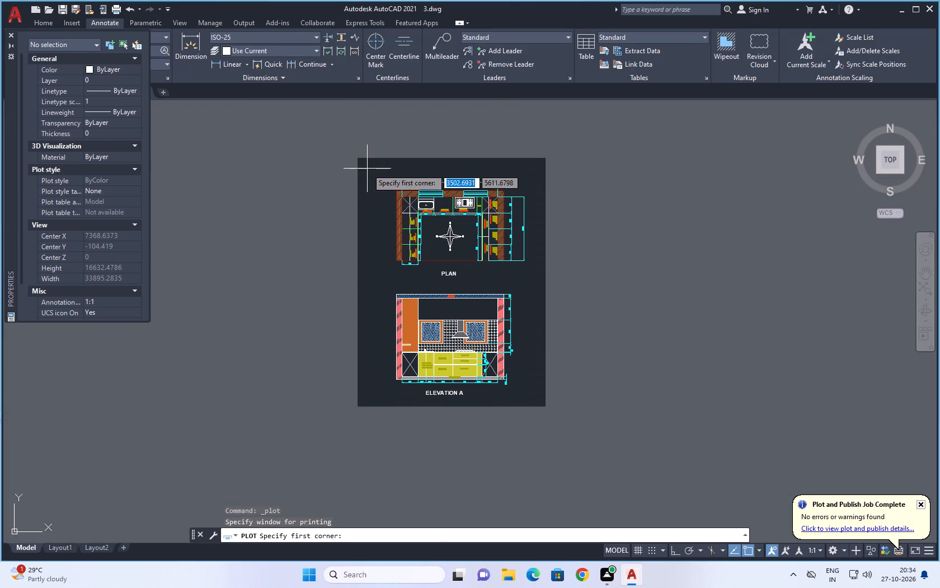
drag(357, 157, 552, 406)
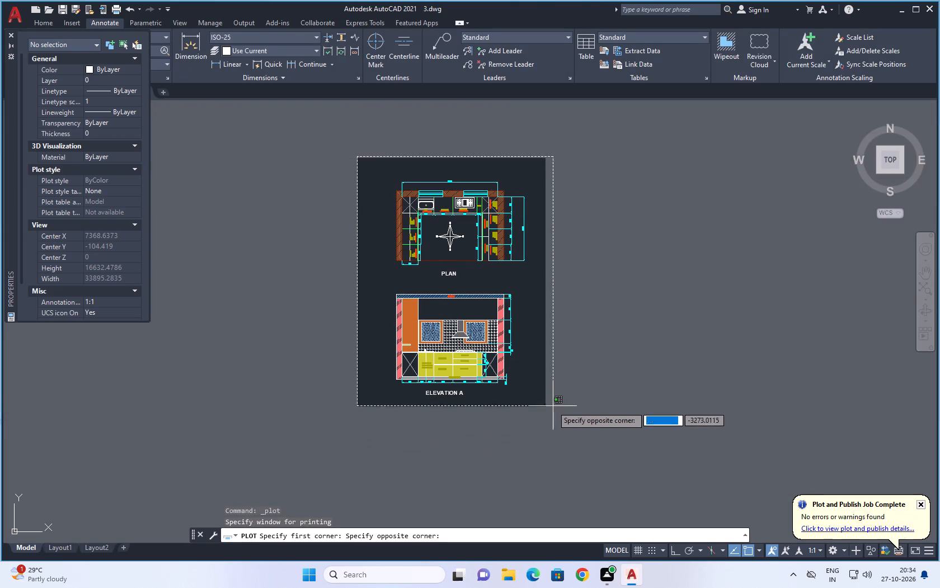
drag(552, 406, 546, 409)
click(546, 409)
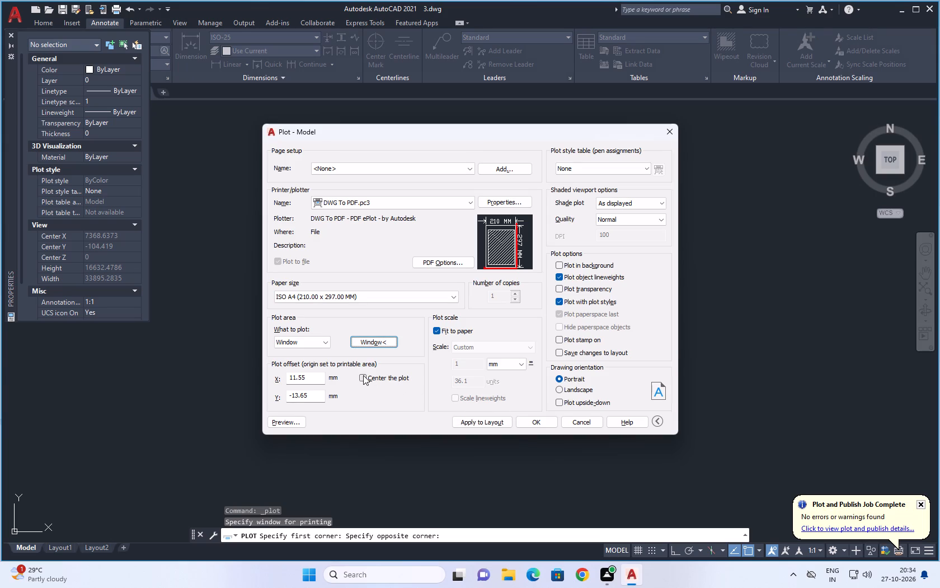
click(362, 375)
click(490, 425)
Preview the centred plot and save it as the 3-Model PDF in Documents, overwriting the existing file.
click(278, 419)
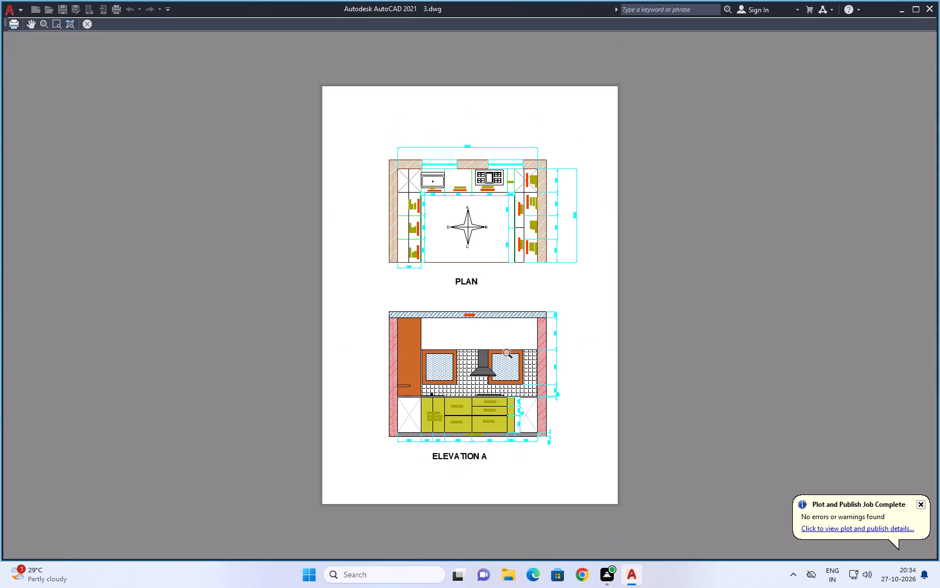
key(space)
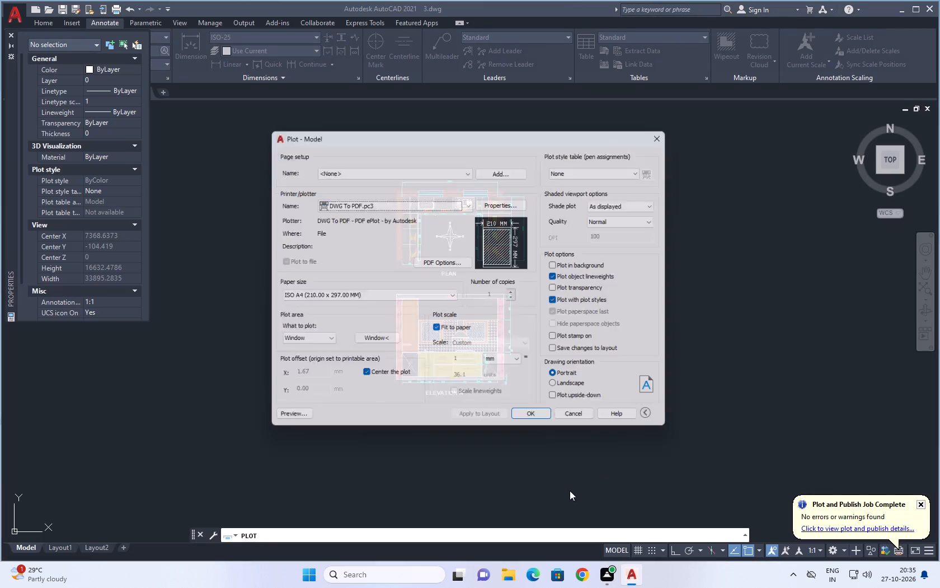
click(545, 419)
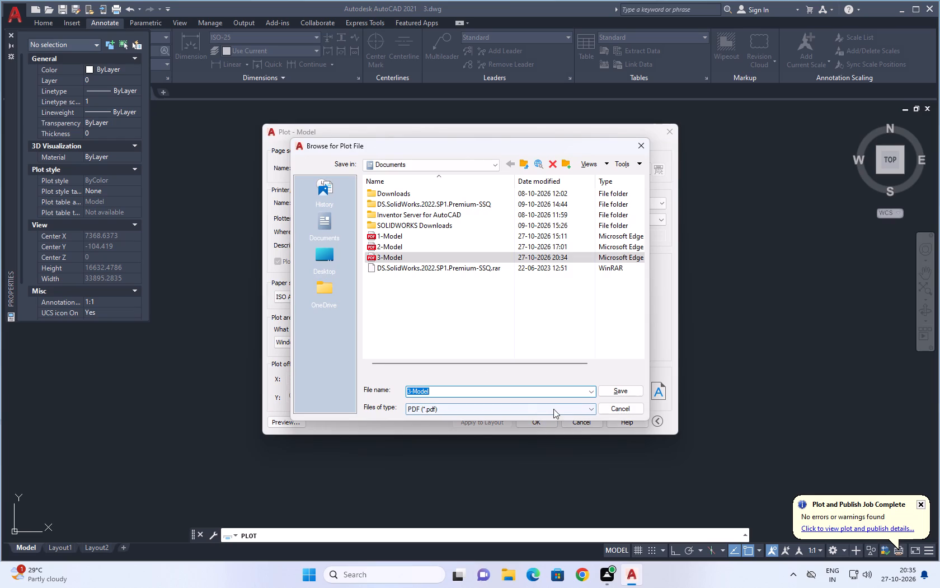
click(619, 390)
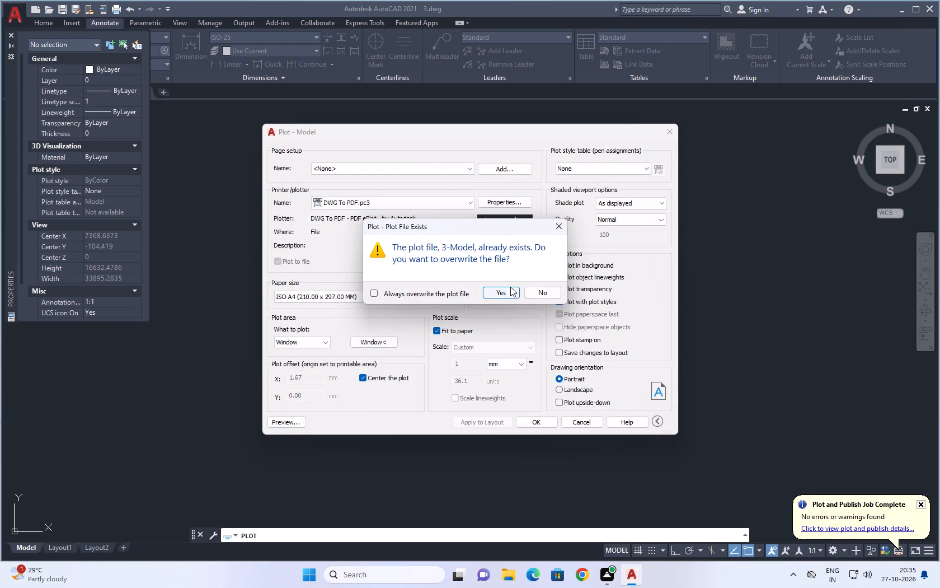
click(509, 290)
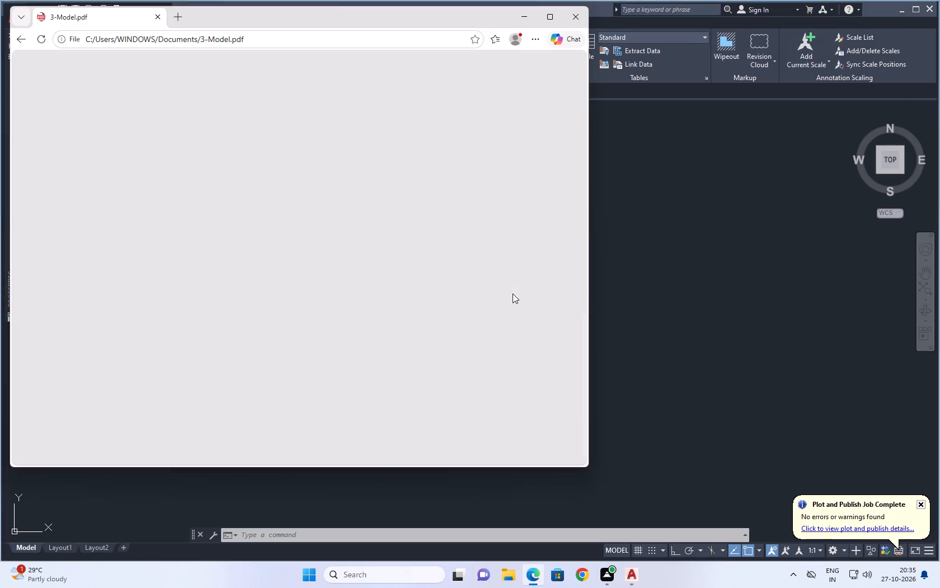
Check the elevation and its ELEVATION A title in the new 3-Model PDF in Microsoft Edge, and return to AutoCAD.
scroll(511, 302, down, 8)
scroll(458, 336, down, 4)
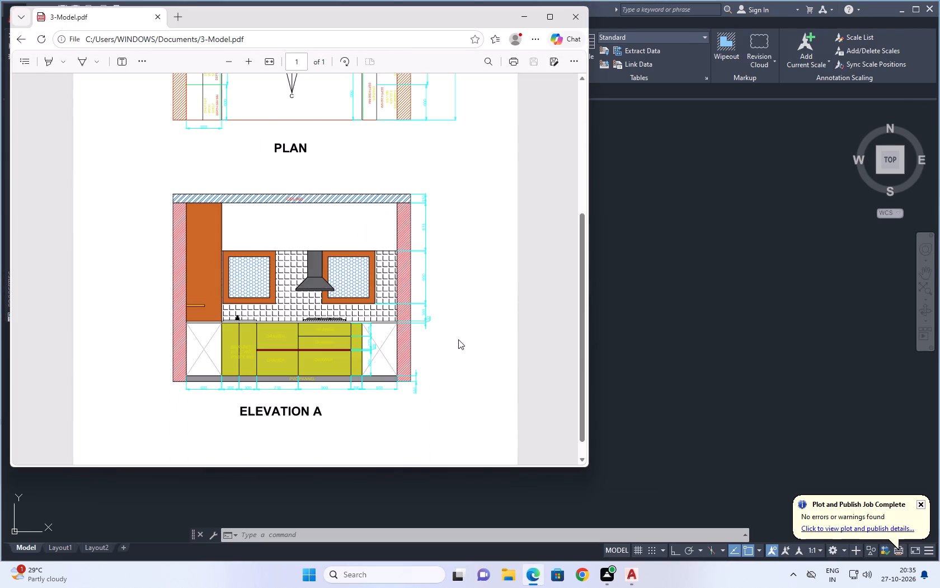
key(space)
click(681, 359)
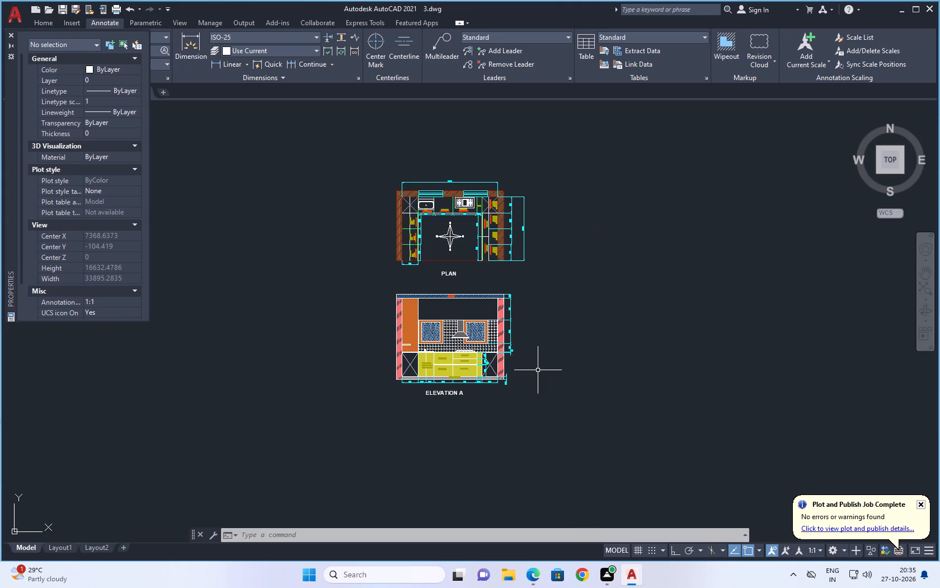
Save the kitchen drawing.
key(ctrl+s)
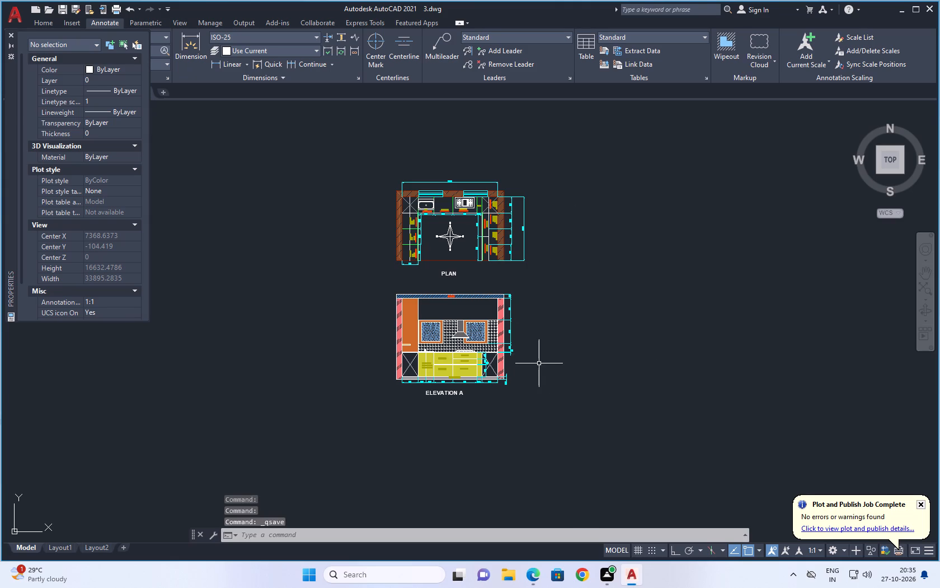
key(Escape)
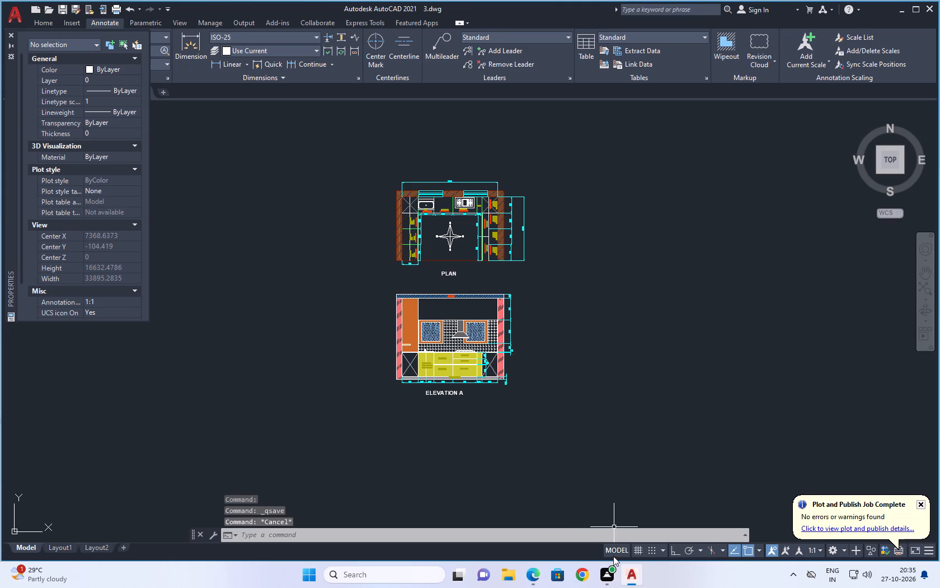